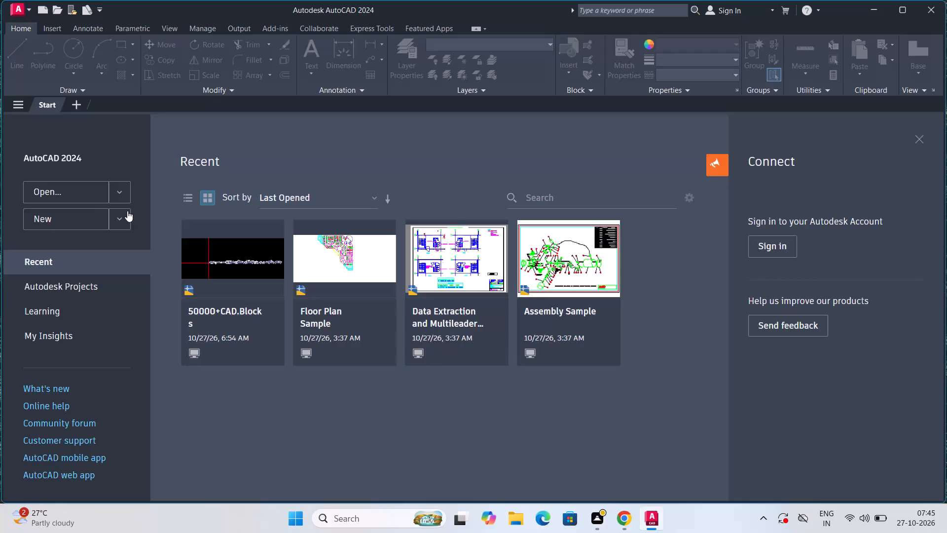
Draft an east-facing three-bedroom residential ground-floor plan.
Create a new blank drawing.
click(77, 220)
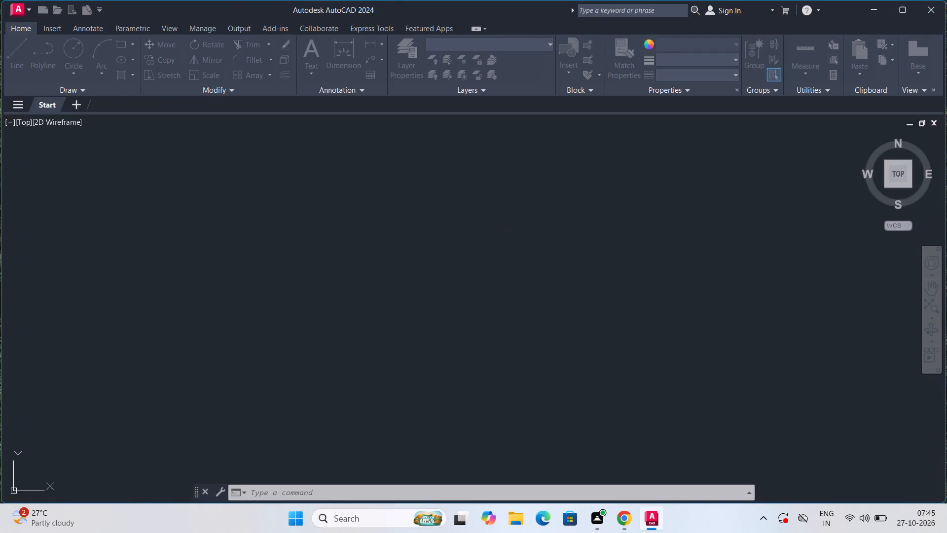
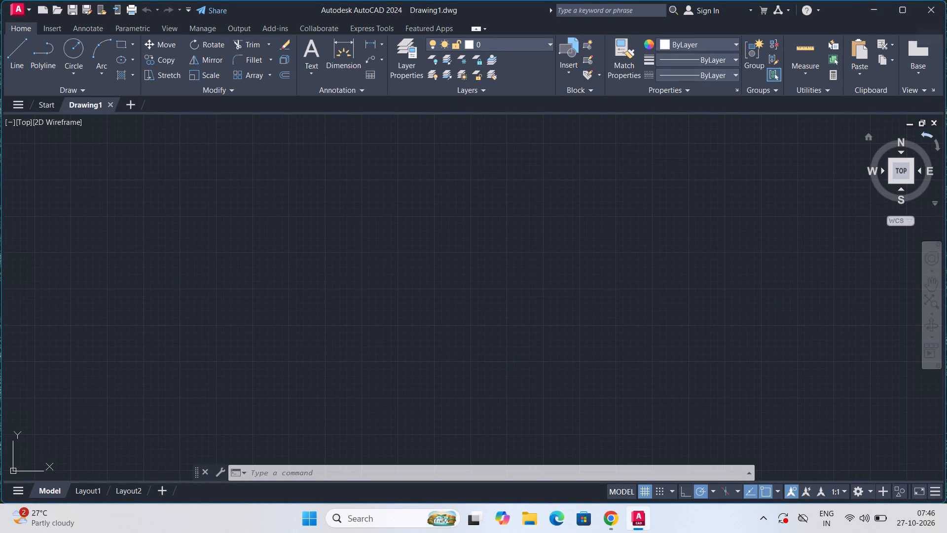
Minimize the AutoCAD window and launch the Fuji application from the desktop.
click(882, 5)
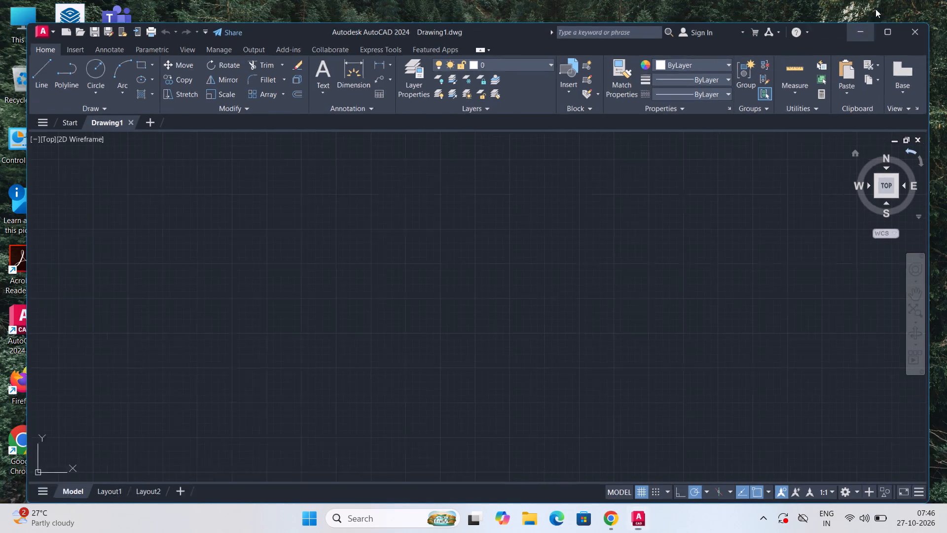
double_click(79, 431)
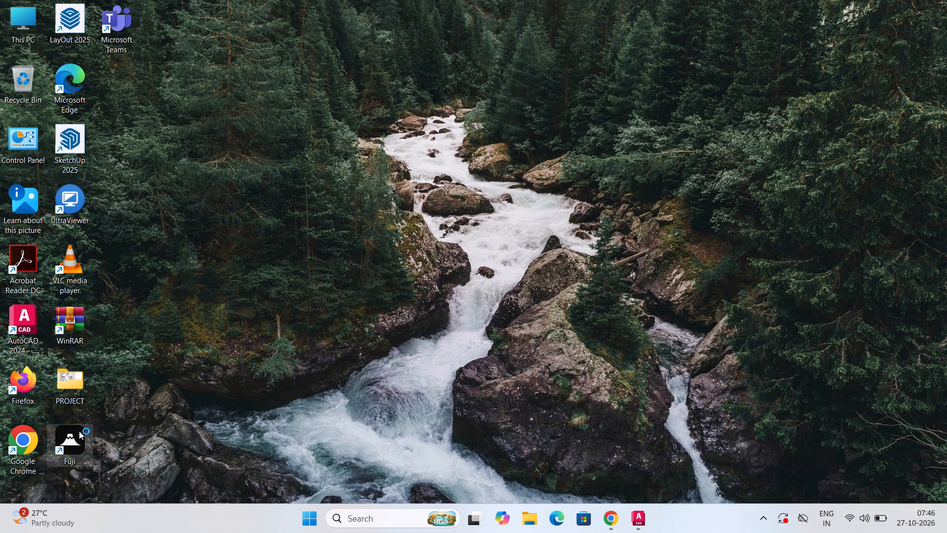
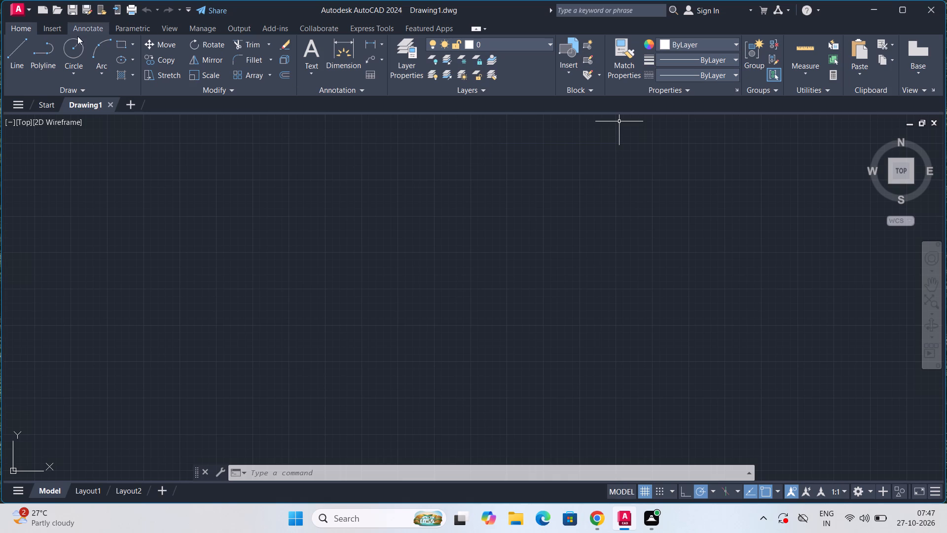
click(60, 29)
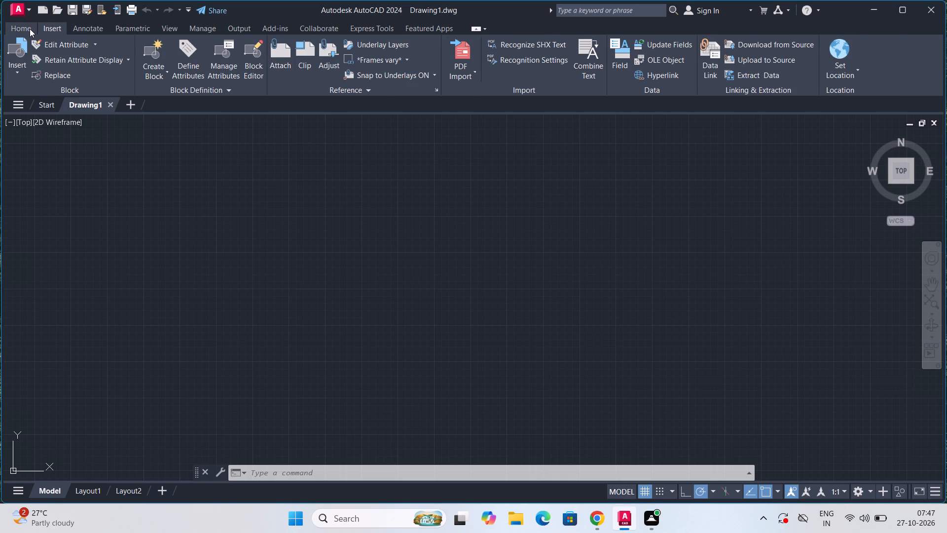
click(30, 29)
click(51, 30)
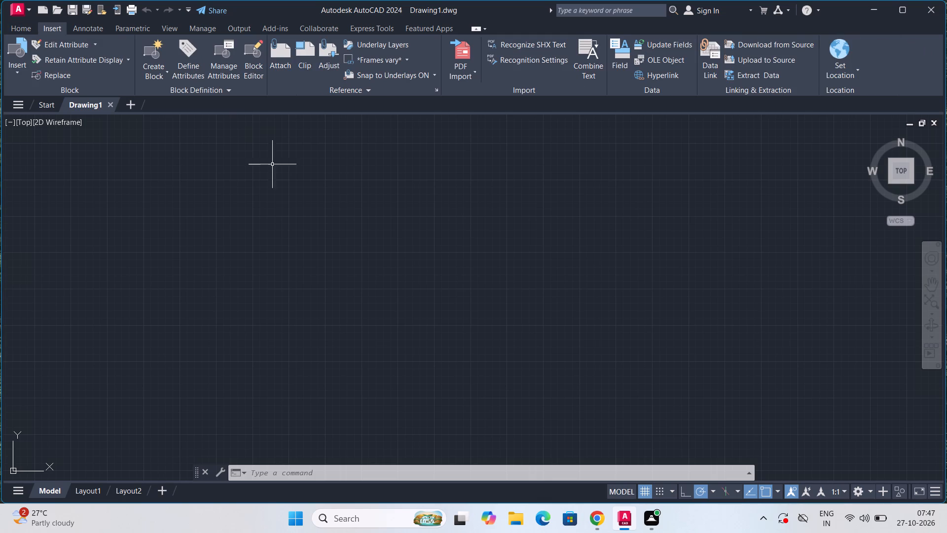
Configure the drawing units to Architectural length with 0'-0 1/16" precision and an insertion scale in inches.
click(332, 477)
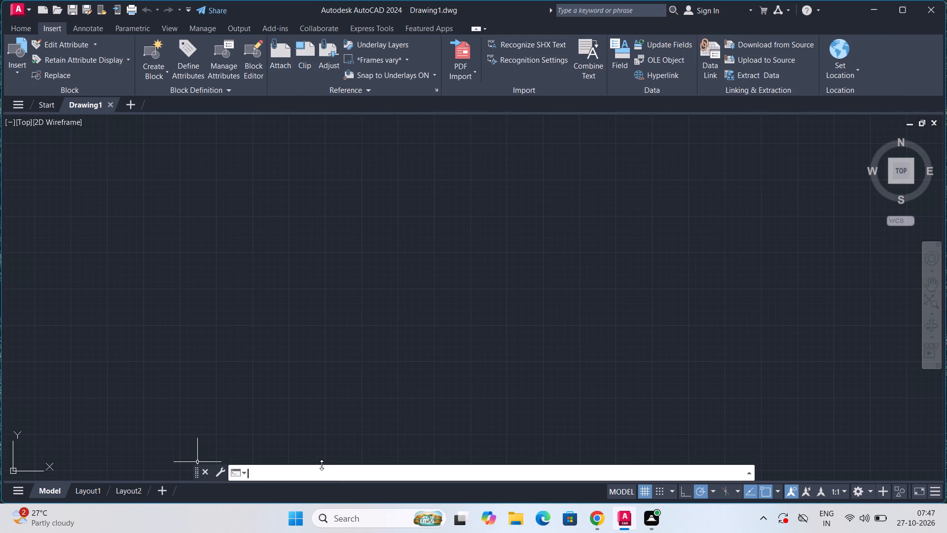
text(UN)
key(Return)
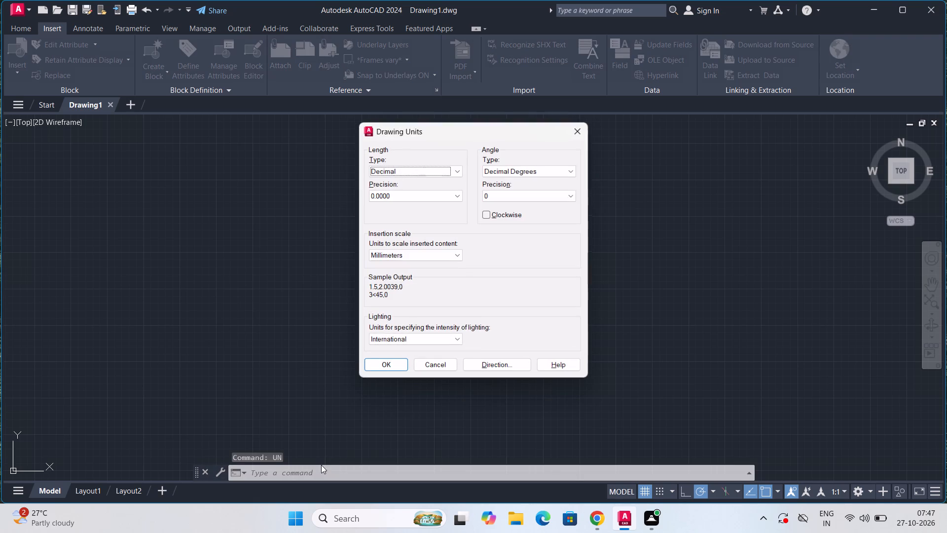
click(444, 173)
click(438, 183)
click(439, 195)
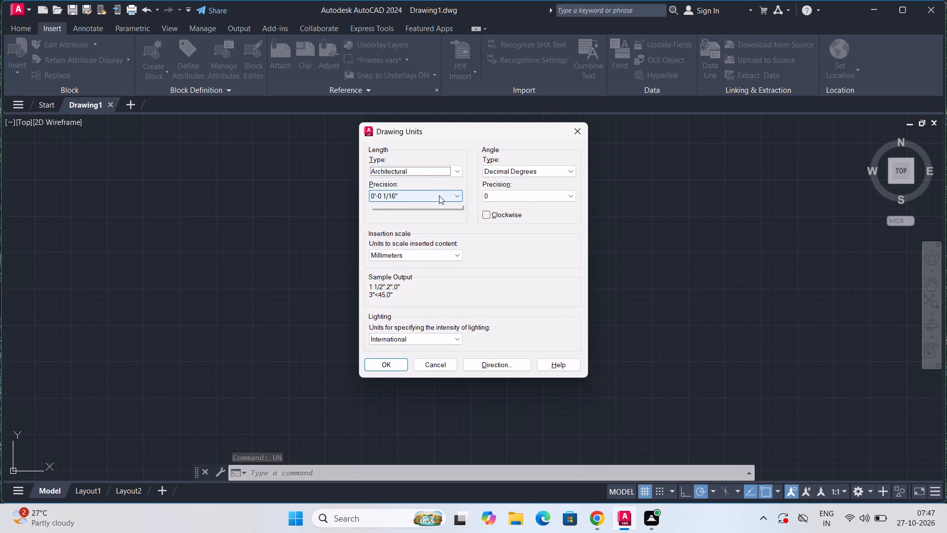
click(422, 234)
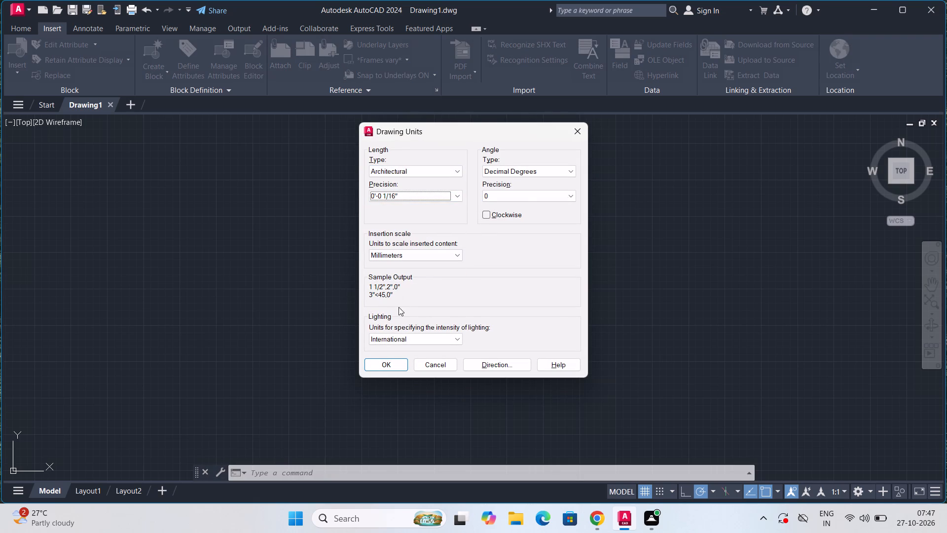
click(381, 363)
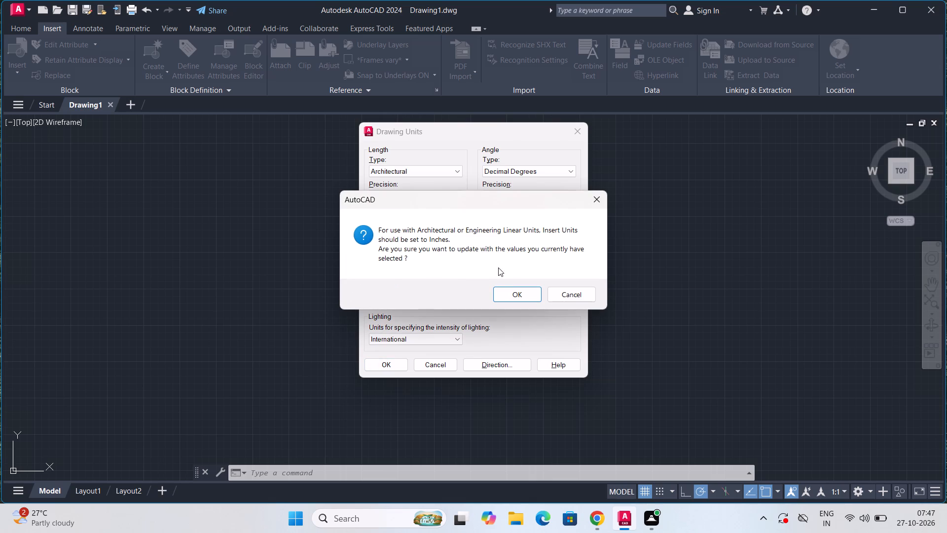
click(558, 290)
click(401, 359)
click(597, 198)
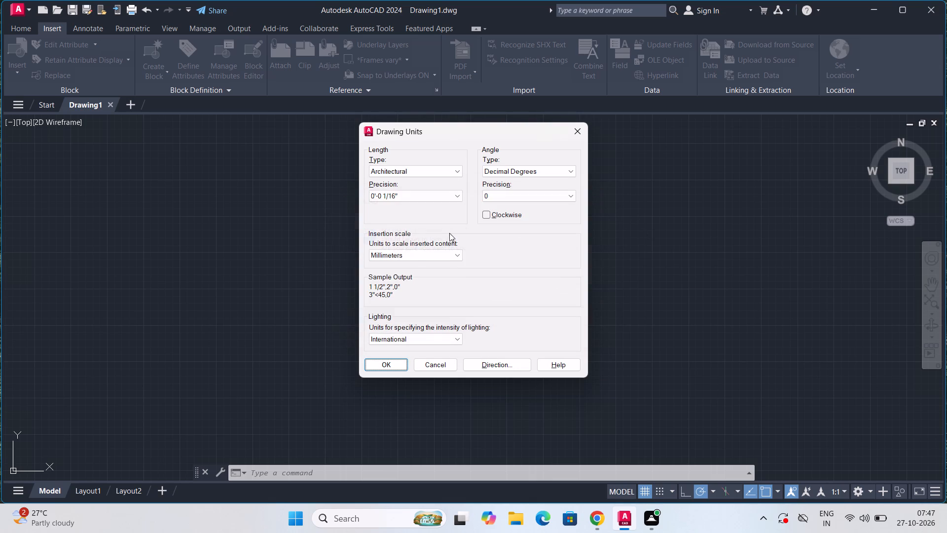
click(413, 257)
click(407, 273)
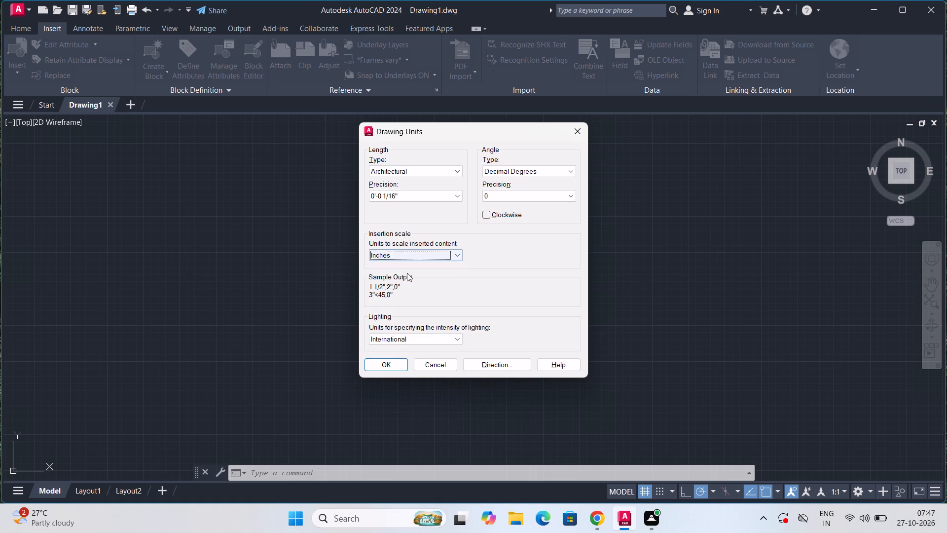
click(385, 363)
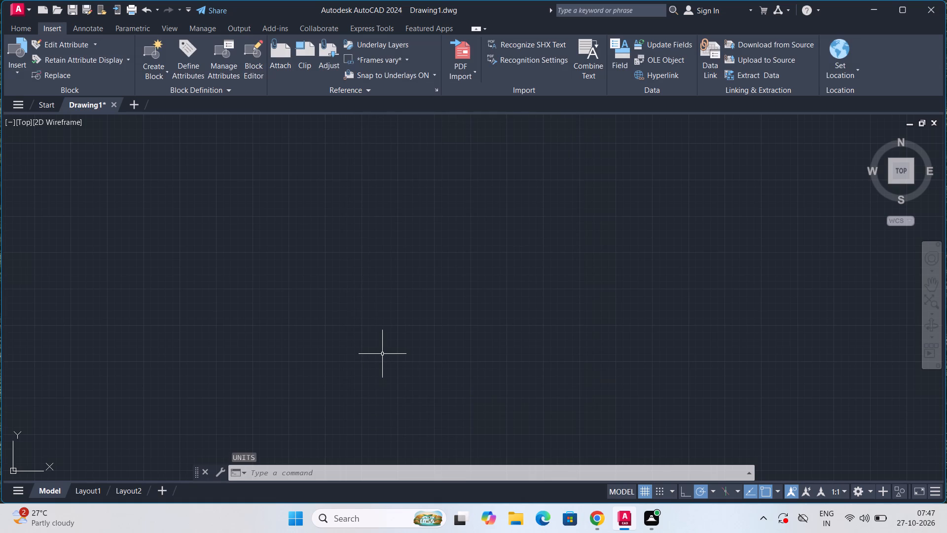
Modify the ISO-25 dimension style's primary units to Architectural format with 0'-0 1/16" precision.
key(d)
key(Return)
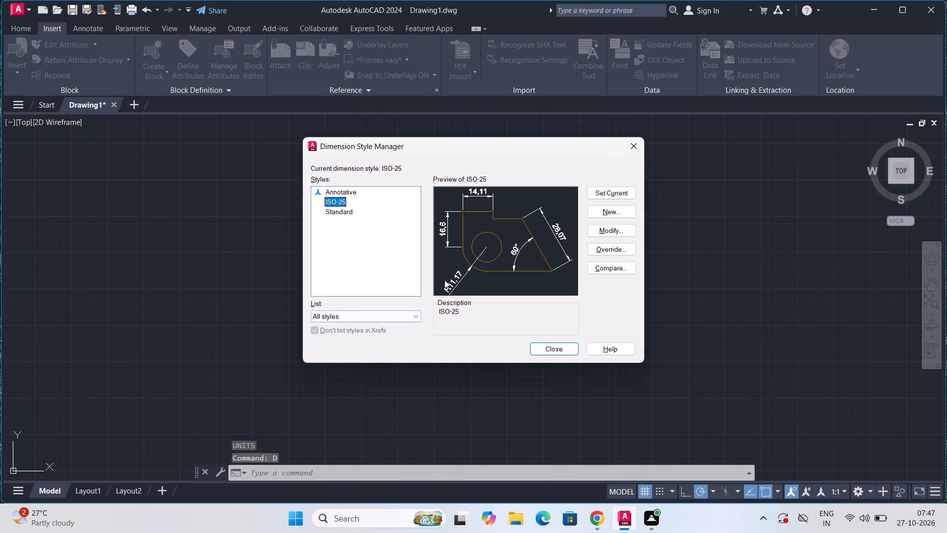
click(597, 235)
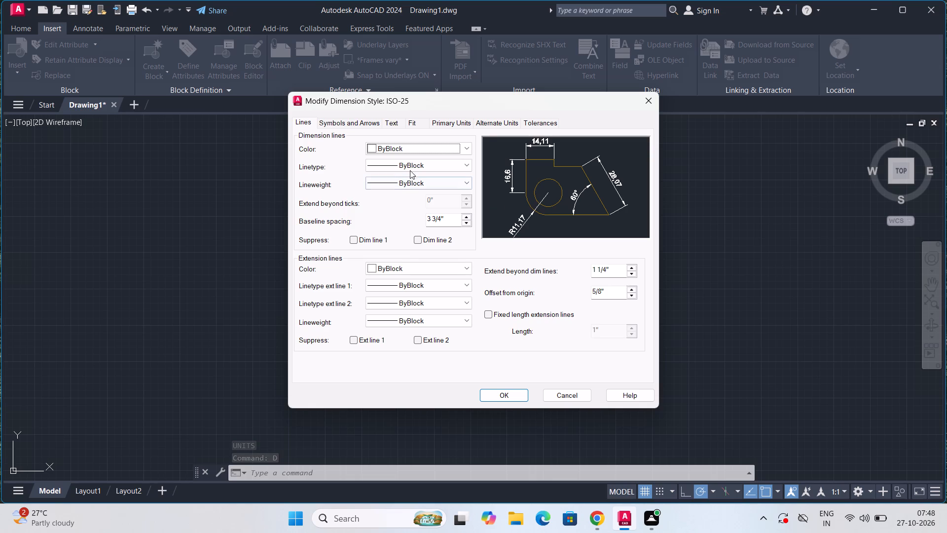
click(437, 125)
click(432, 148)
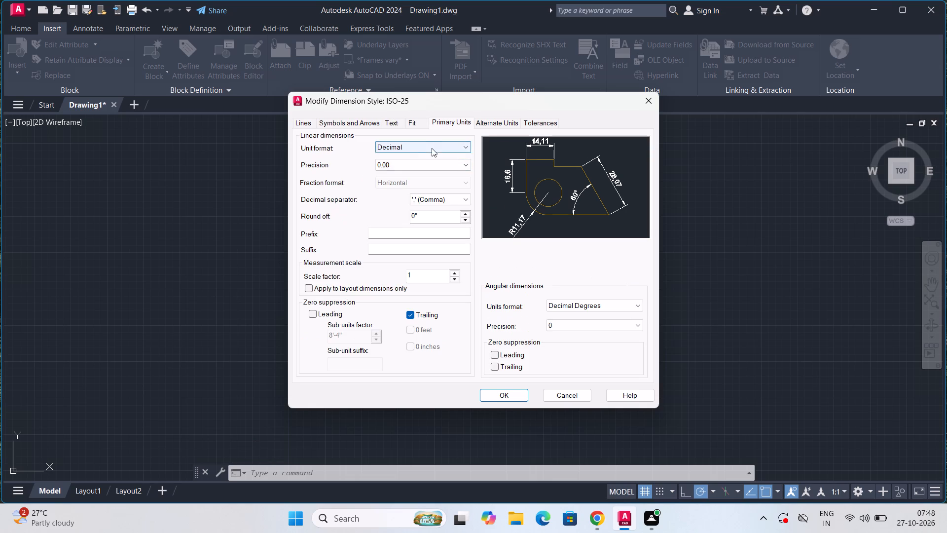
click(426, 180)
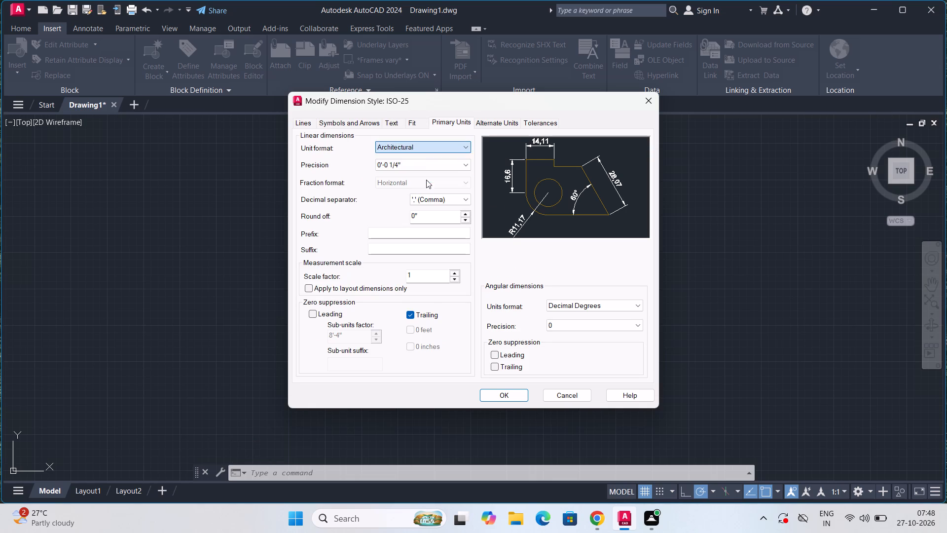
click(463, 168)
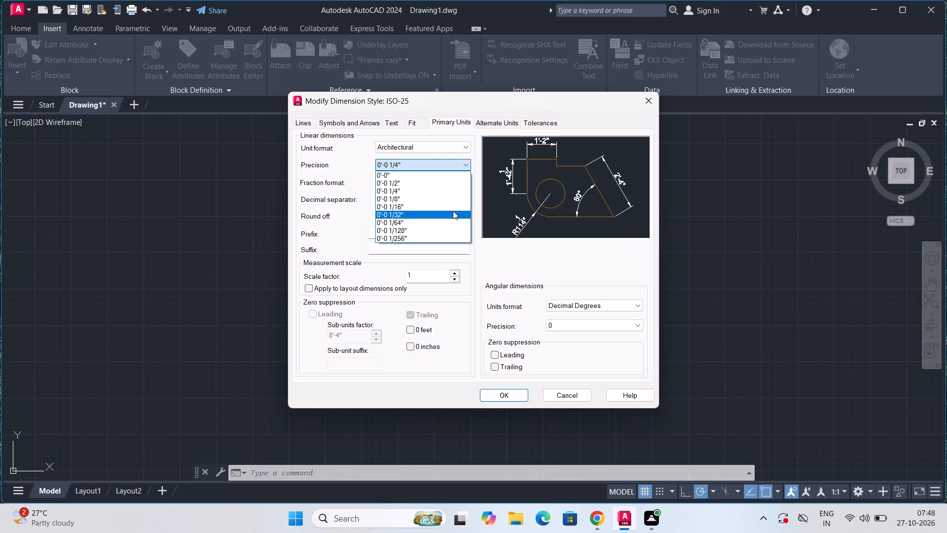
click(455, 205)
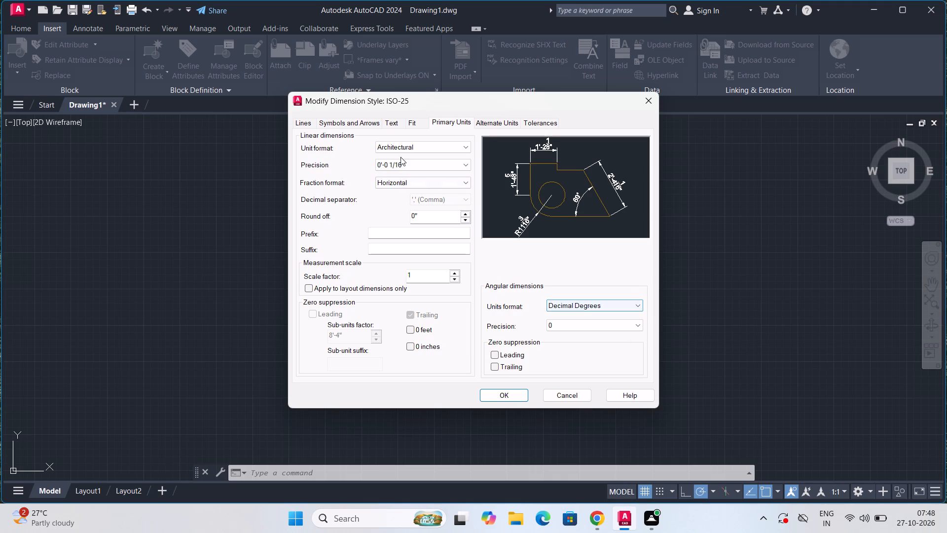
Set the ISO-25 extension lines to extend 1' beyond the dimension lines and offset 1' from the origin.
click(310, 124)
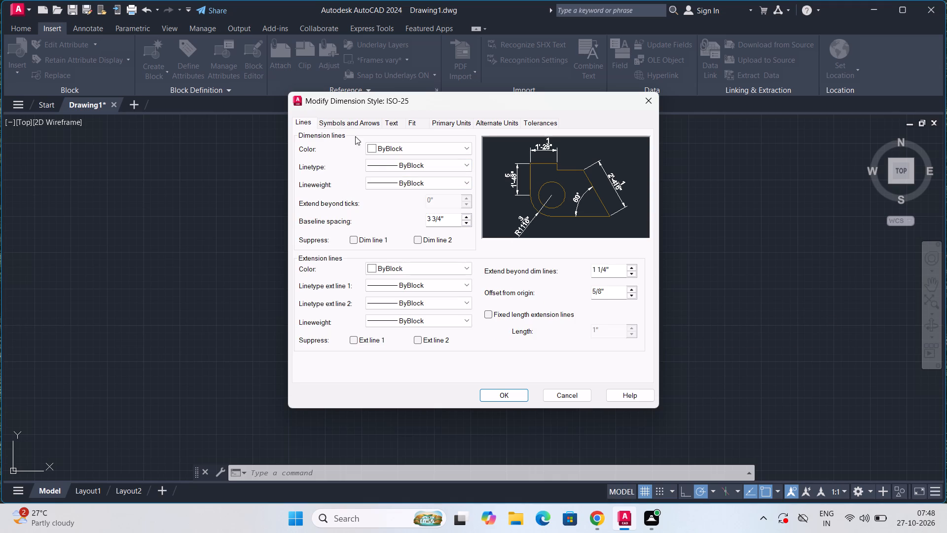
drag(609, 271, 601, 276)
drag(601, 276, 591, 282)
key(BackSpace)
key(1)
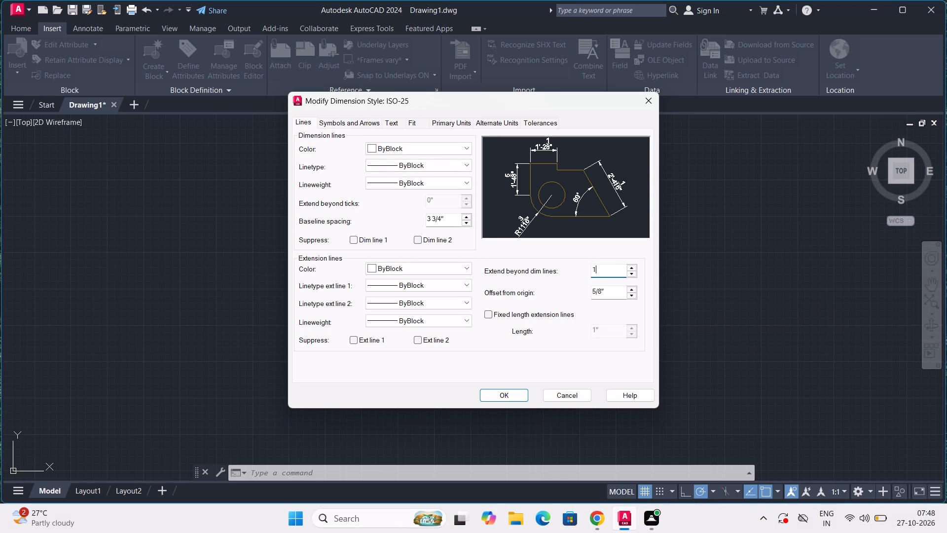
key(shift+quotedbl)
key(BackSpace)
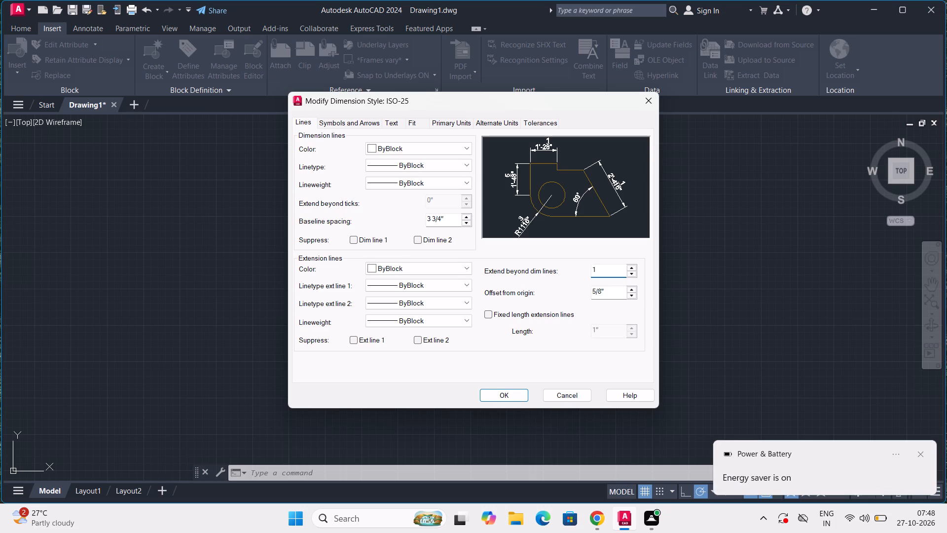
key(apostrophe)
key(Return)
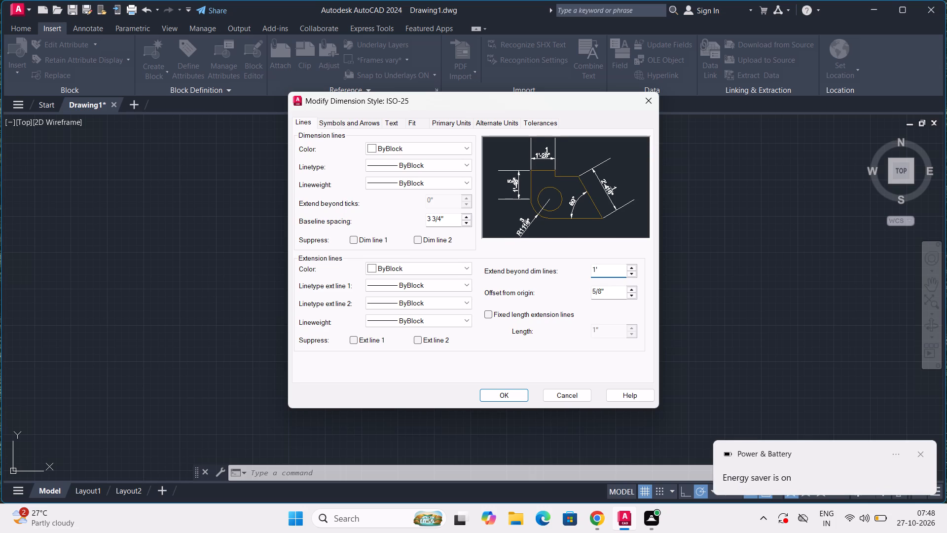
drag(608, 297, 591, 301)
key(BackSpace)
key(1)
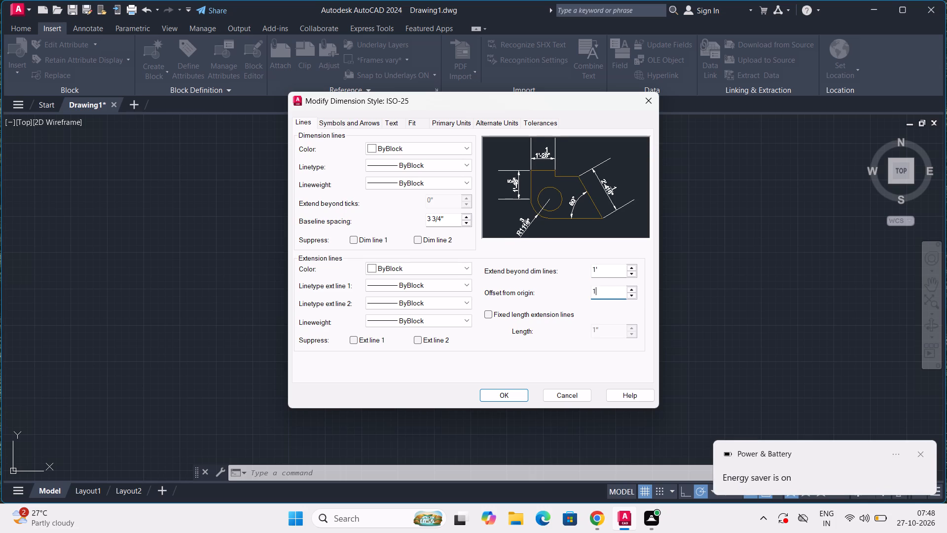
key(apostrophe)
key(Return)
Enable fixed length extension lines, save the style changes and make ISO-25 the current dimension style.
click(494, 316)
click(510, 395)
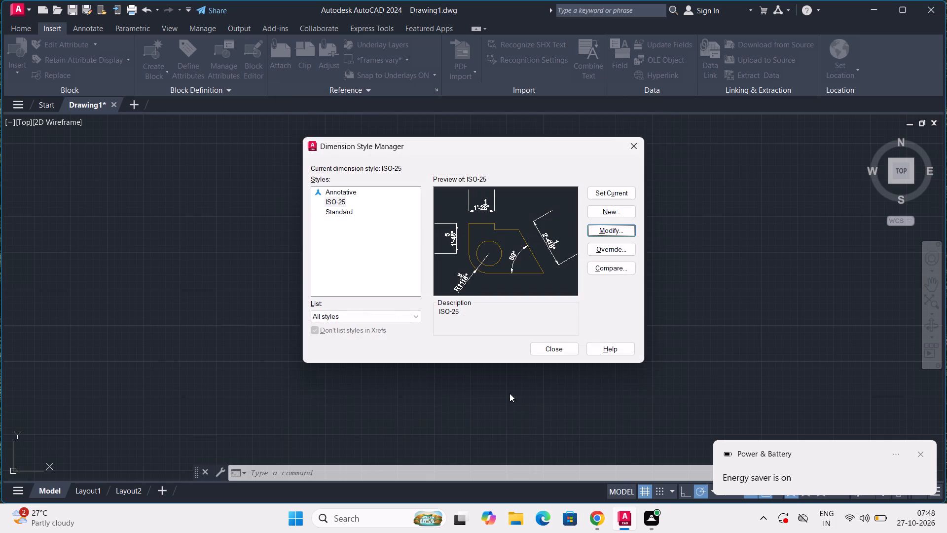
click(617, 194)
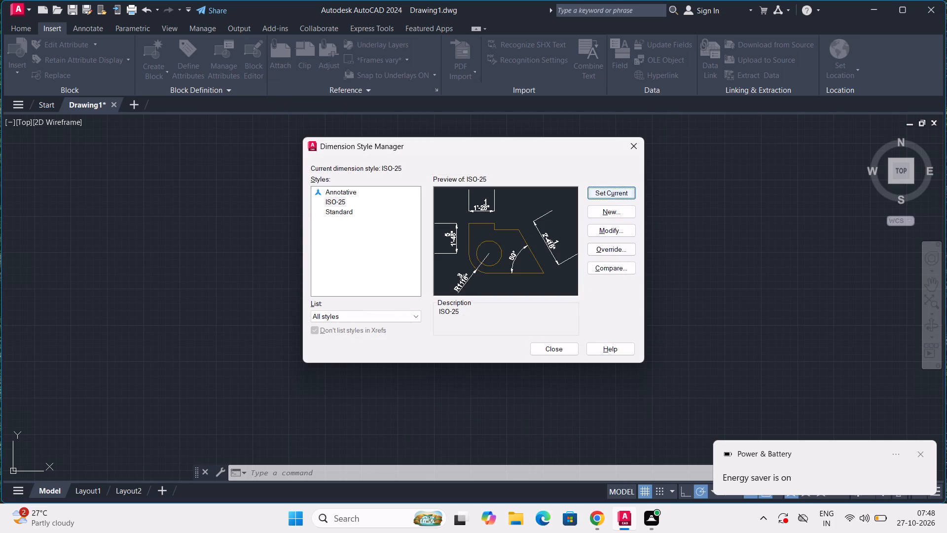
click(540, 346)
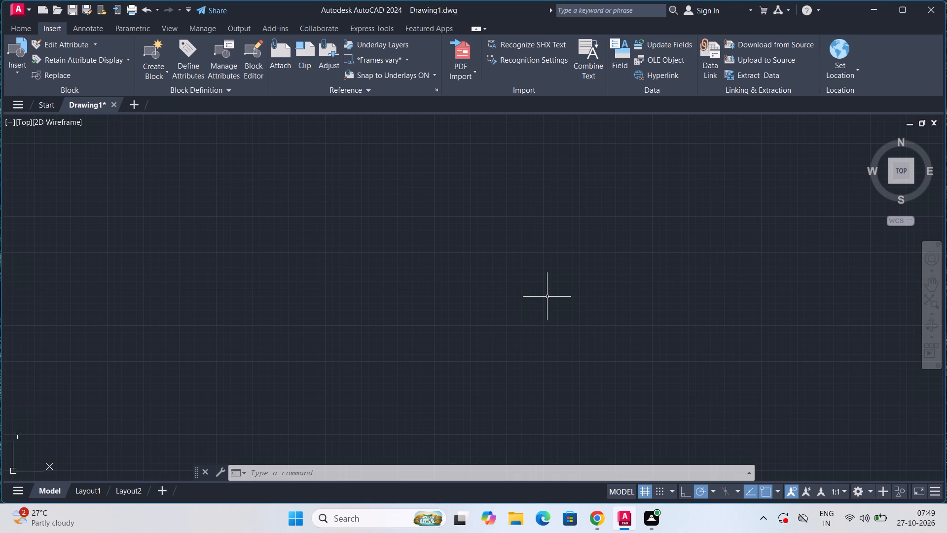
Draw a vertical line segment 54' long, going straight up from a start point in the empty drawing area.
key(l)
key(Return)
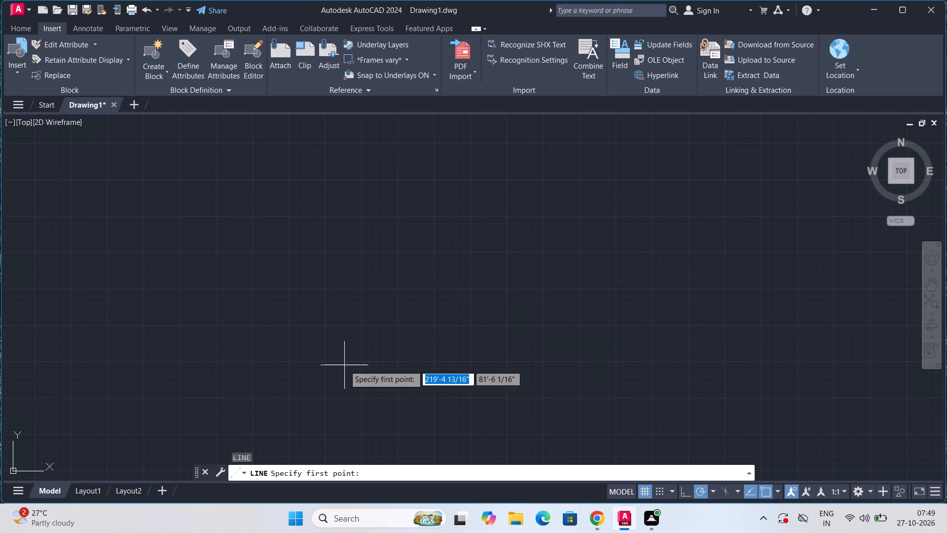
click(360, 383)
scroll(361, 235, down, 2)
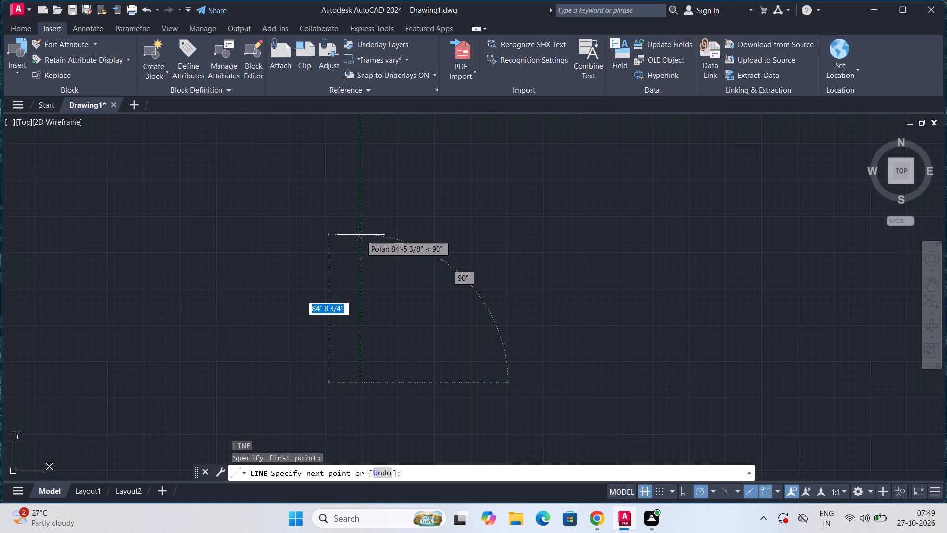
scroll(361, 235, down, 1)
middle_drag(362, 233, 338, 362)
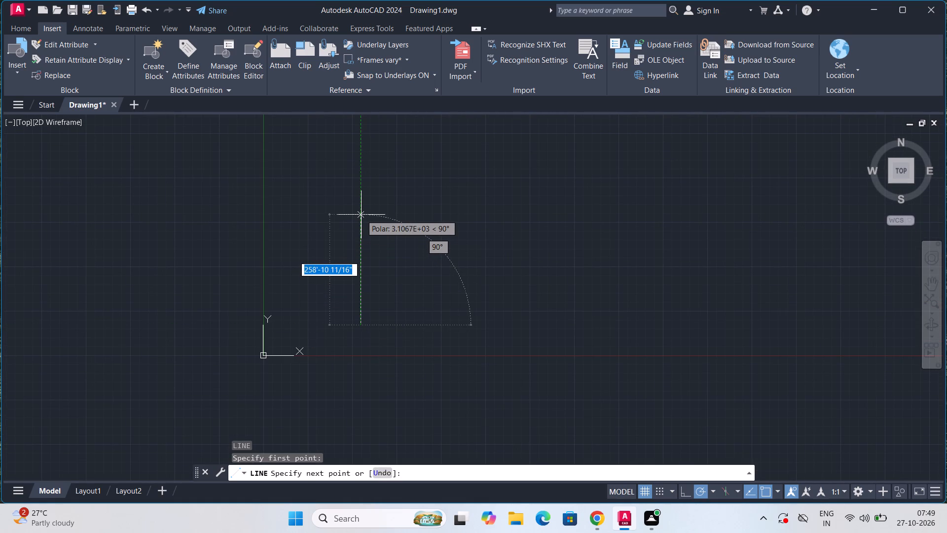
text(54')
key(Return)
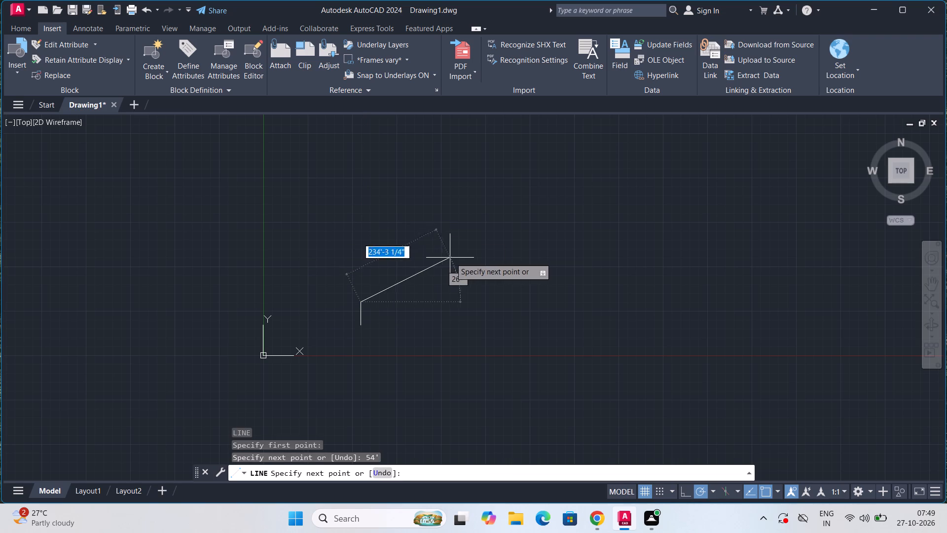
Turn on Ortho mode and draw a horizontal 34' segment going right from the top end of the 54' line.
scroll(438, 298, up, 2)
scroll(332, 314, up, 3)
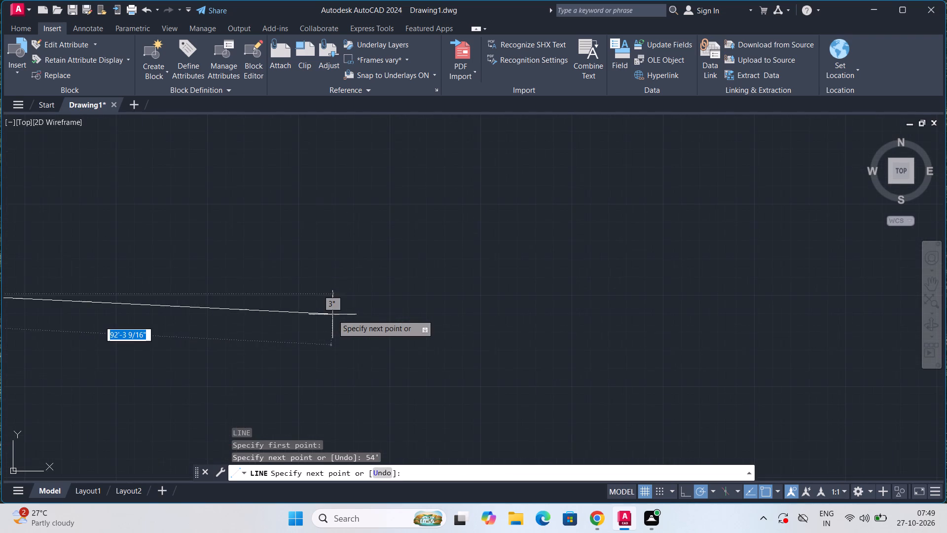
scroll(332, 314, down, 3)
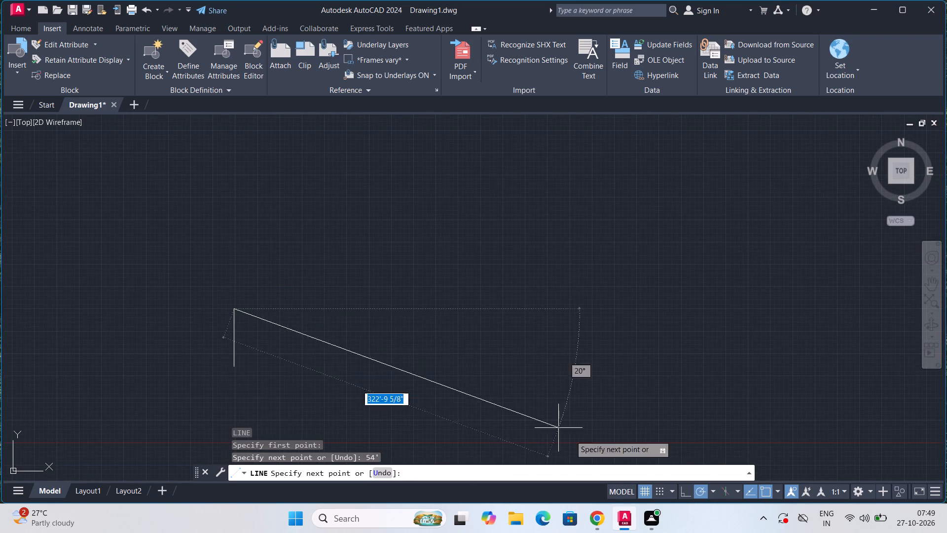
click(682, 491)
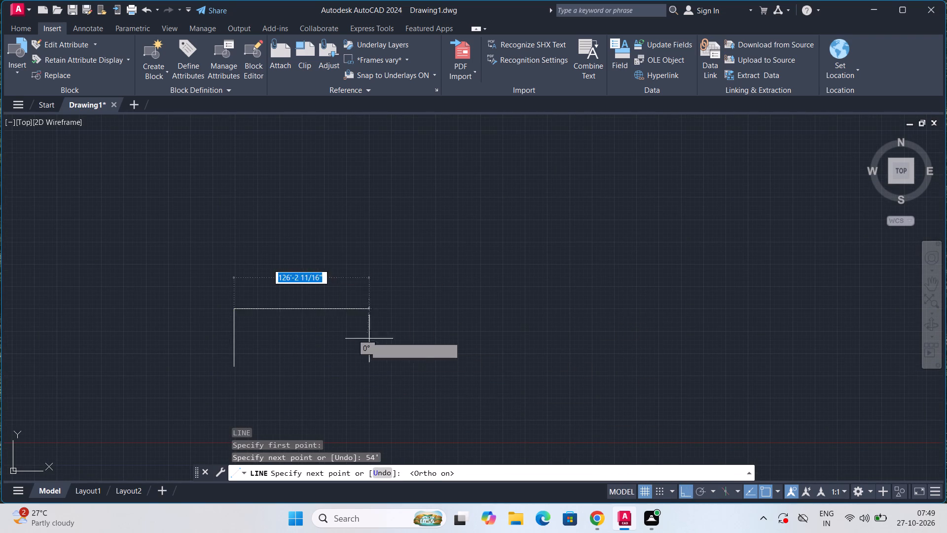
scroll(299, 329, up, 2)
middle_drag(298, 329, 472, 296)
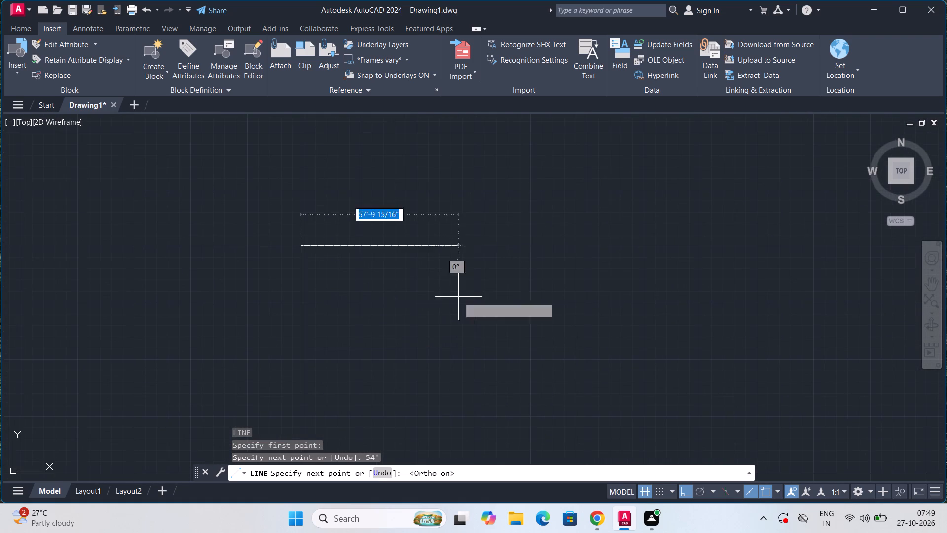
text(34')
key(Return)
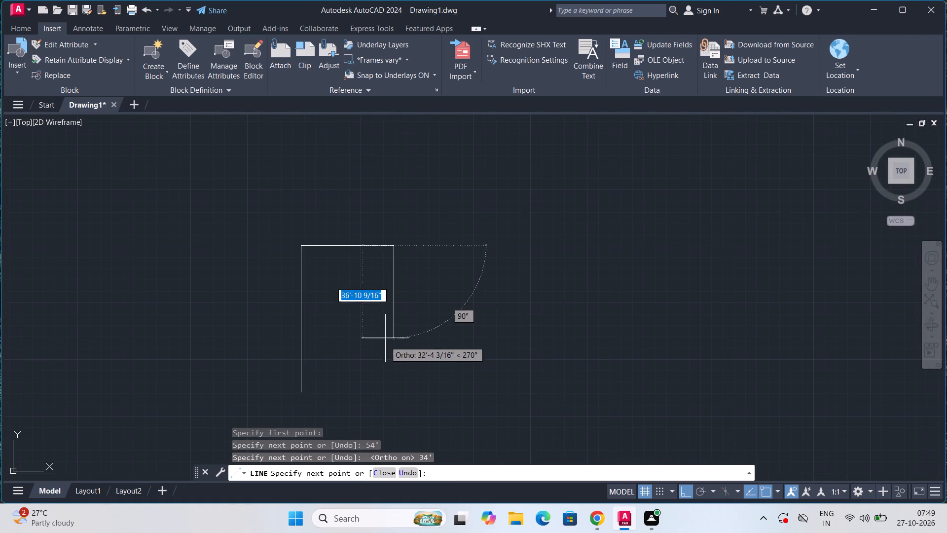
Continue the outline 54' straight down and 34' back to the start point, completing the rectangle, and end the Line command.
scroll(379, 359, up, 1)
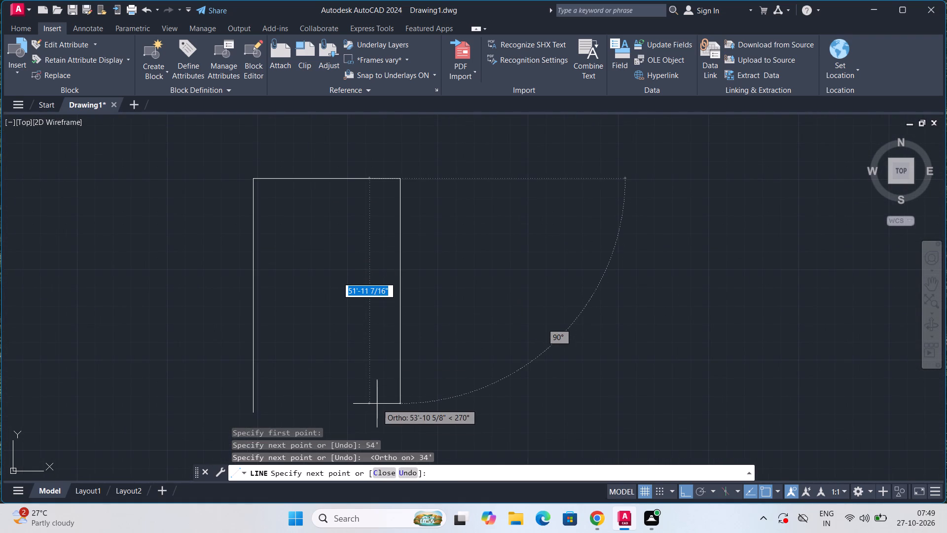
text(54')
key(Return)
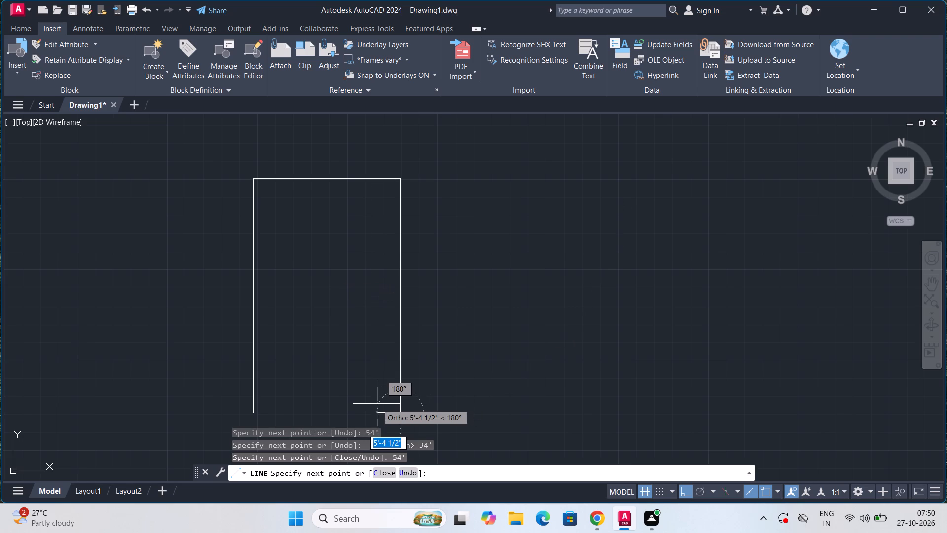
scroll(377, 404, down, 1)
scroll(300, 403, up, 2)
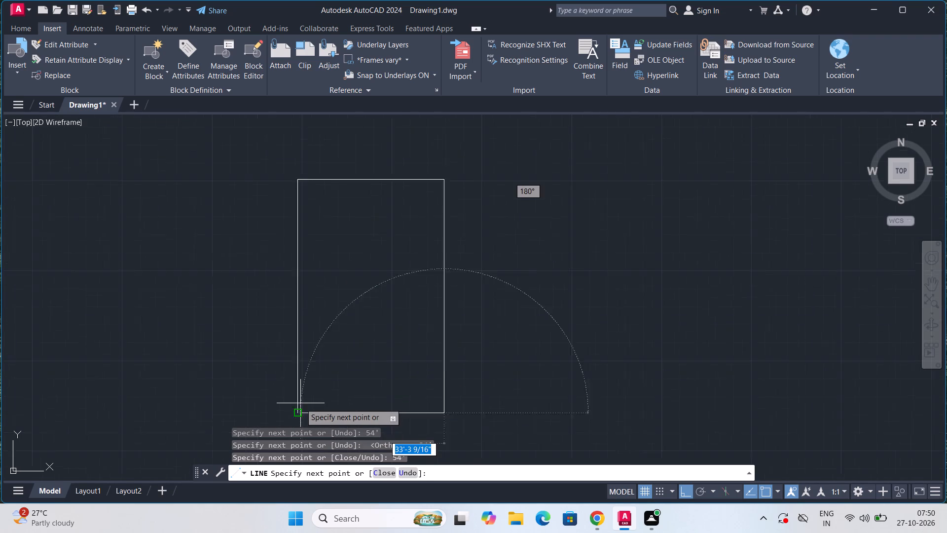
text(34')
key(Return)
scroll(300, 403, down, 3)
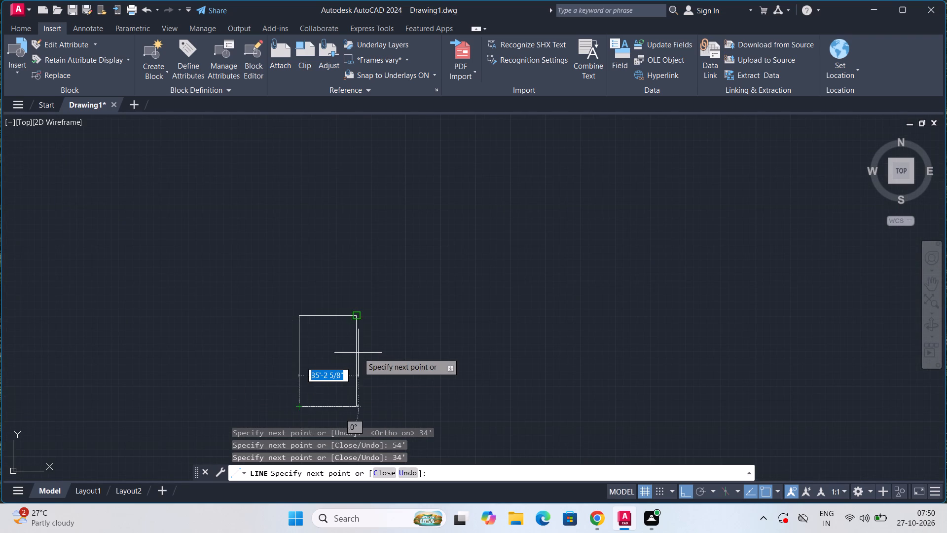
key(Escape)
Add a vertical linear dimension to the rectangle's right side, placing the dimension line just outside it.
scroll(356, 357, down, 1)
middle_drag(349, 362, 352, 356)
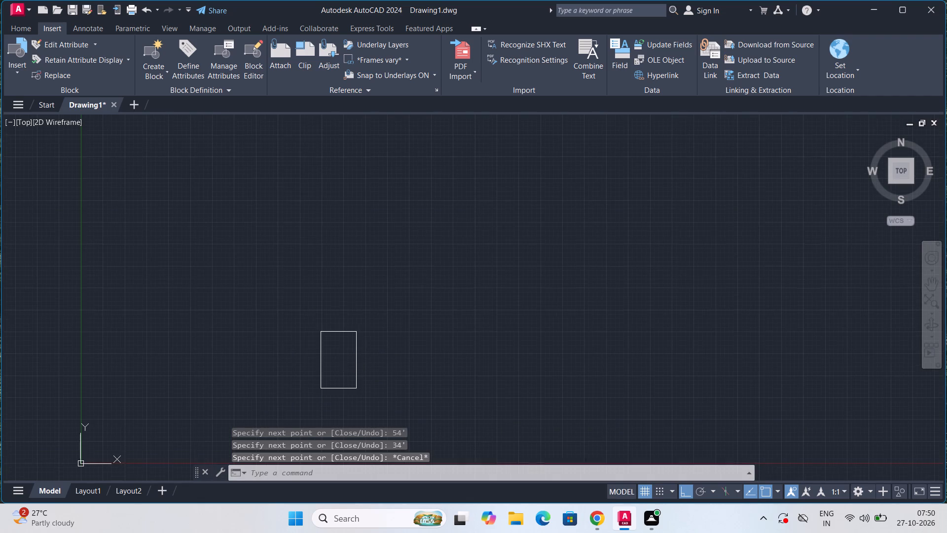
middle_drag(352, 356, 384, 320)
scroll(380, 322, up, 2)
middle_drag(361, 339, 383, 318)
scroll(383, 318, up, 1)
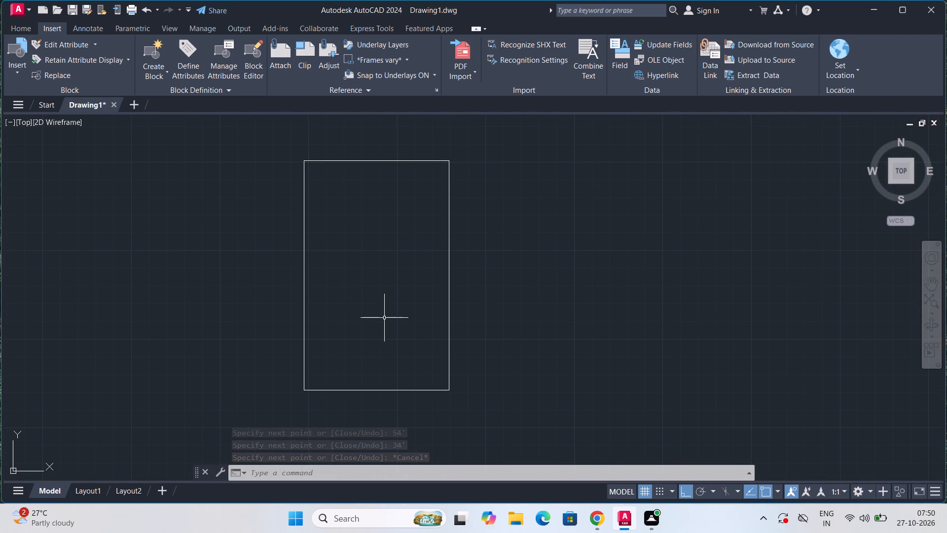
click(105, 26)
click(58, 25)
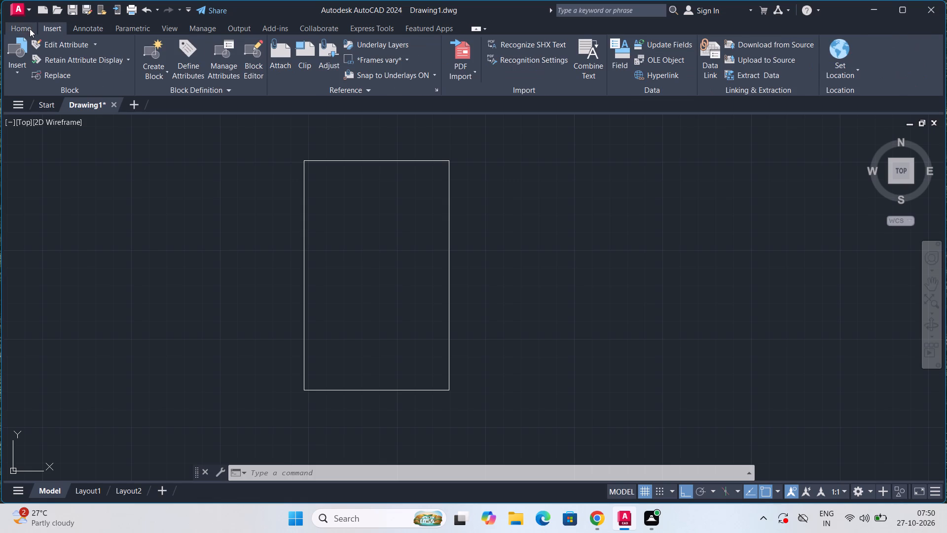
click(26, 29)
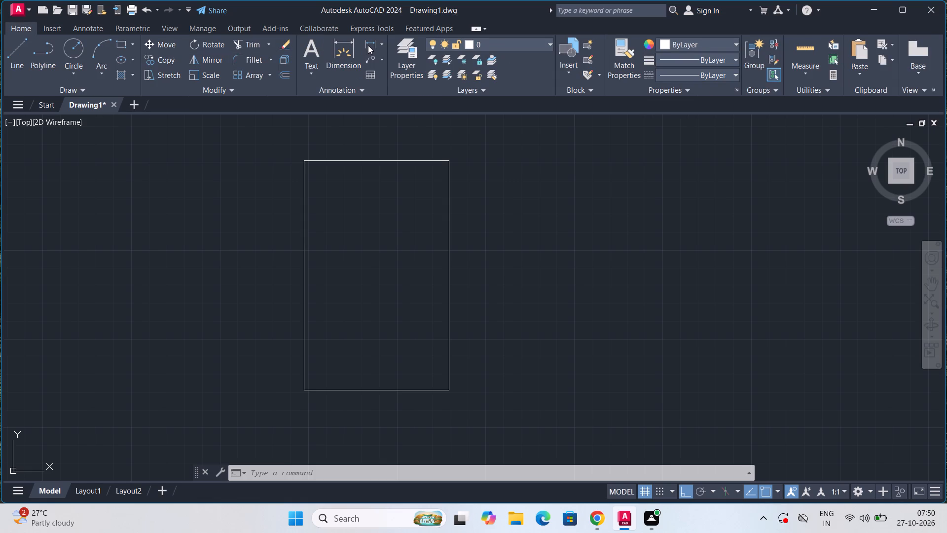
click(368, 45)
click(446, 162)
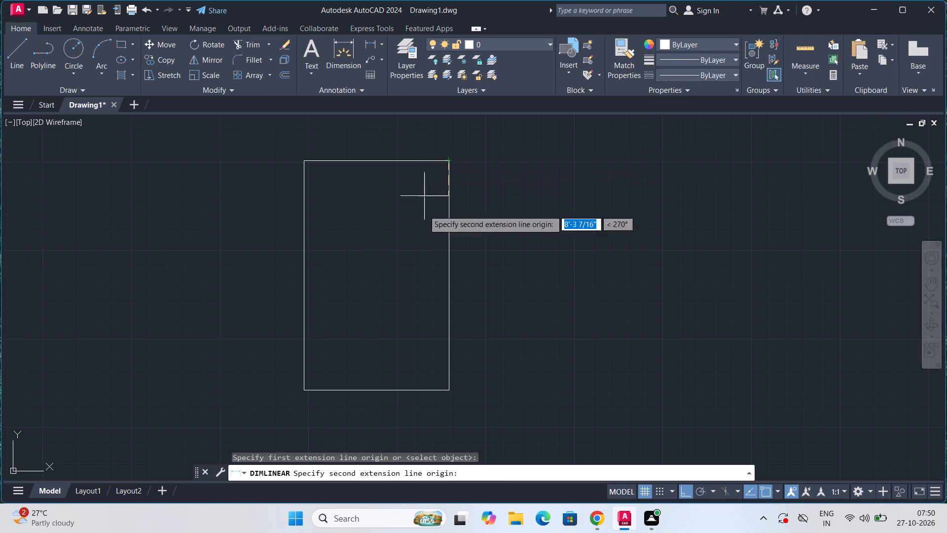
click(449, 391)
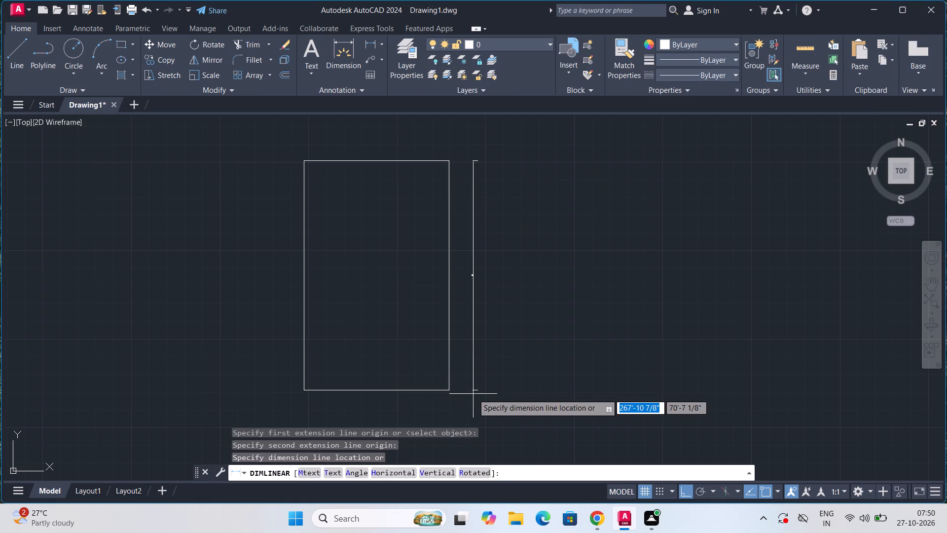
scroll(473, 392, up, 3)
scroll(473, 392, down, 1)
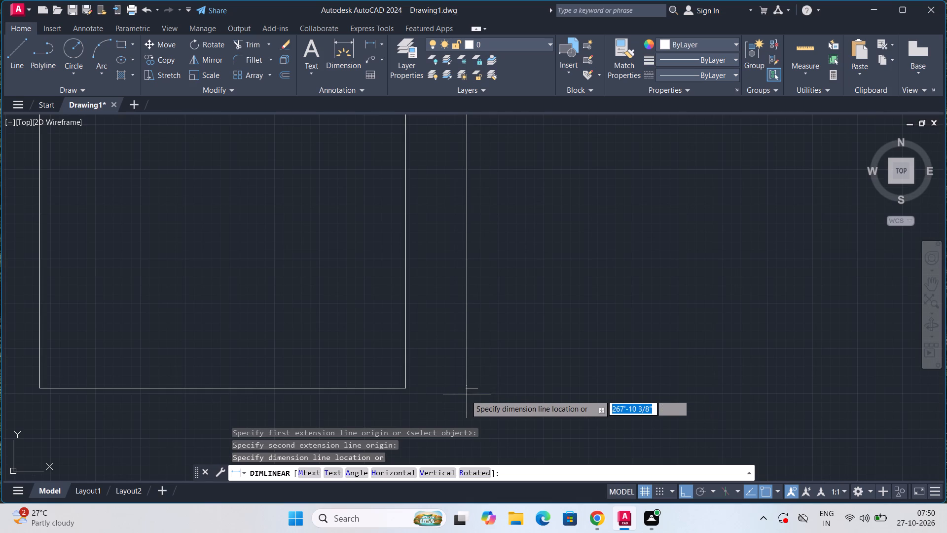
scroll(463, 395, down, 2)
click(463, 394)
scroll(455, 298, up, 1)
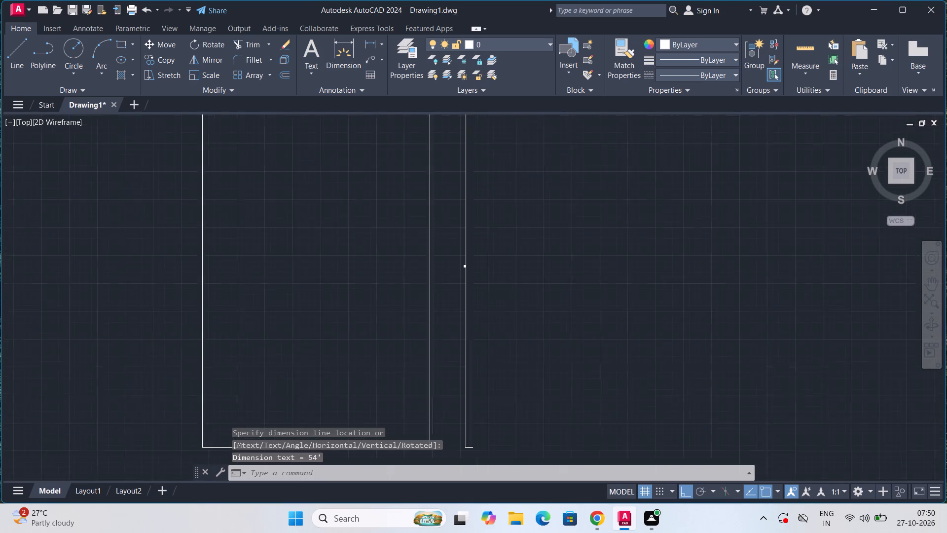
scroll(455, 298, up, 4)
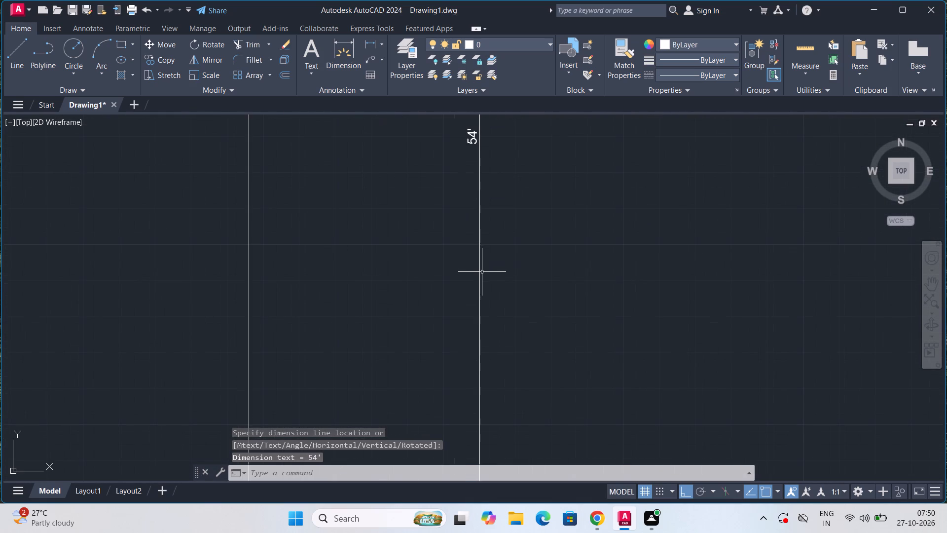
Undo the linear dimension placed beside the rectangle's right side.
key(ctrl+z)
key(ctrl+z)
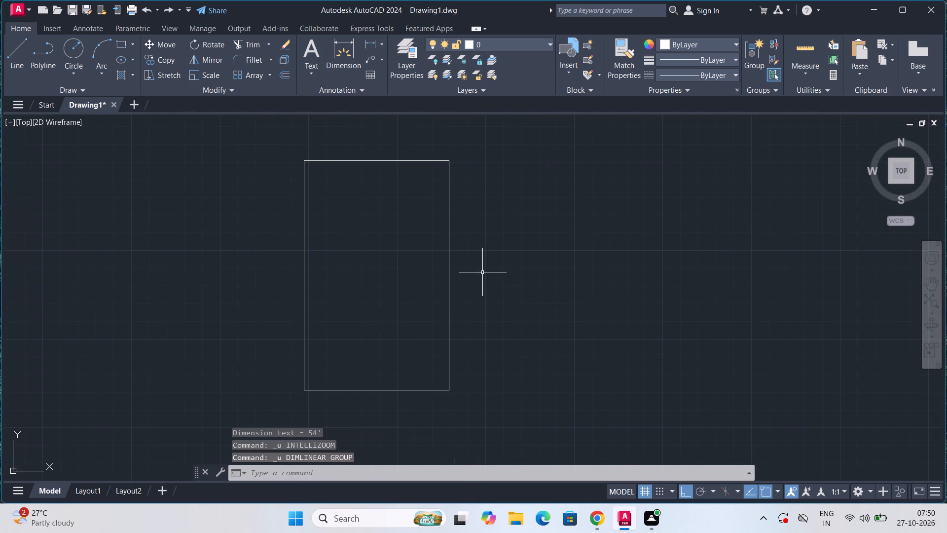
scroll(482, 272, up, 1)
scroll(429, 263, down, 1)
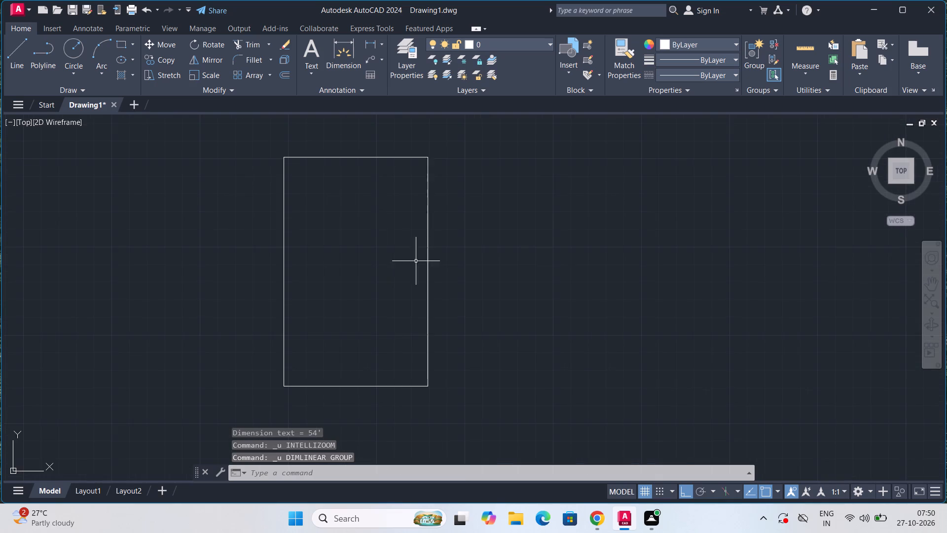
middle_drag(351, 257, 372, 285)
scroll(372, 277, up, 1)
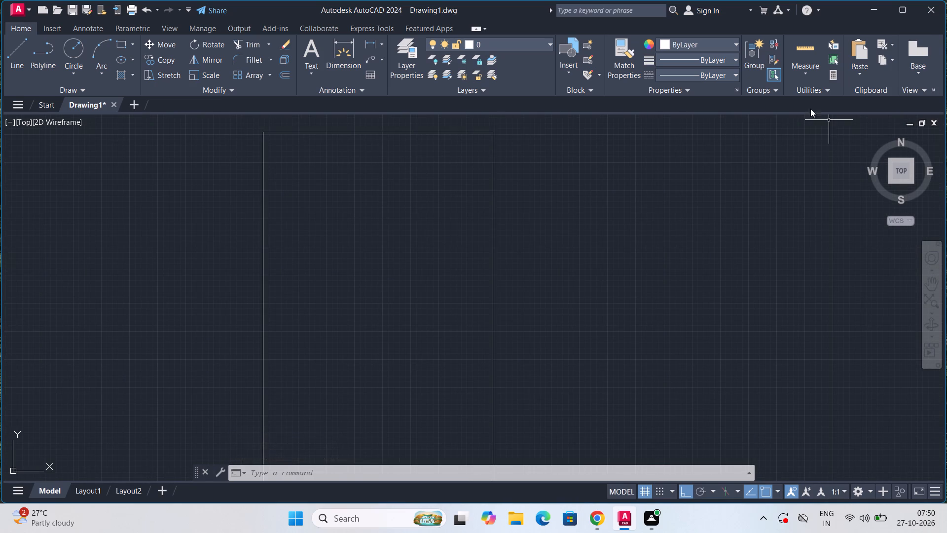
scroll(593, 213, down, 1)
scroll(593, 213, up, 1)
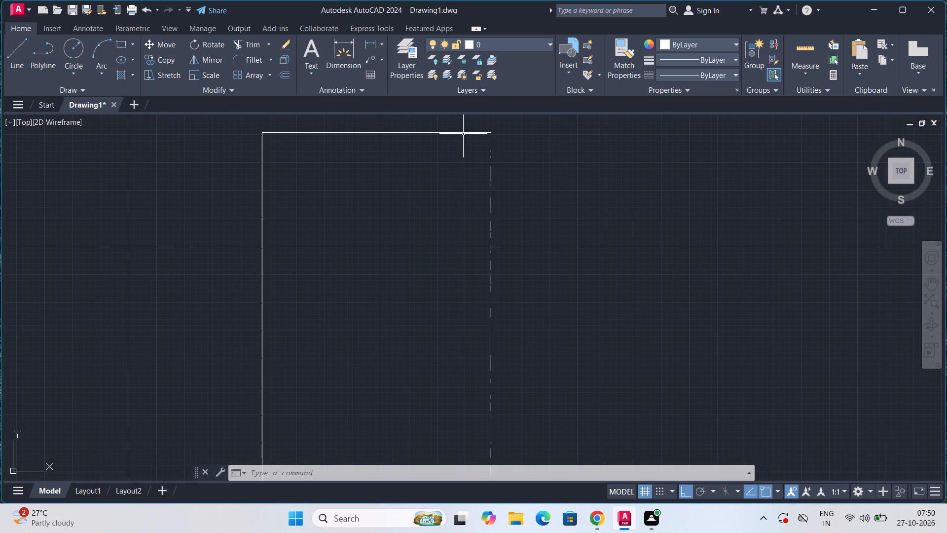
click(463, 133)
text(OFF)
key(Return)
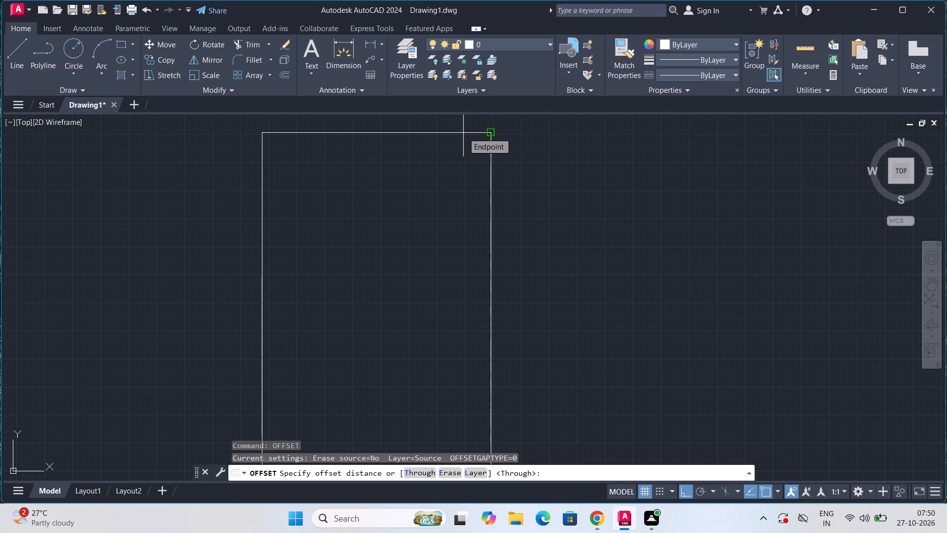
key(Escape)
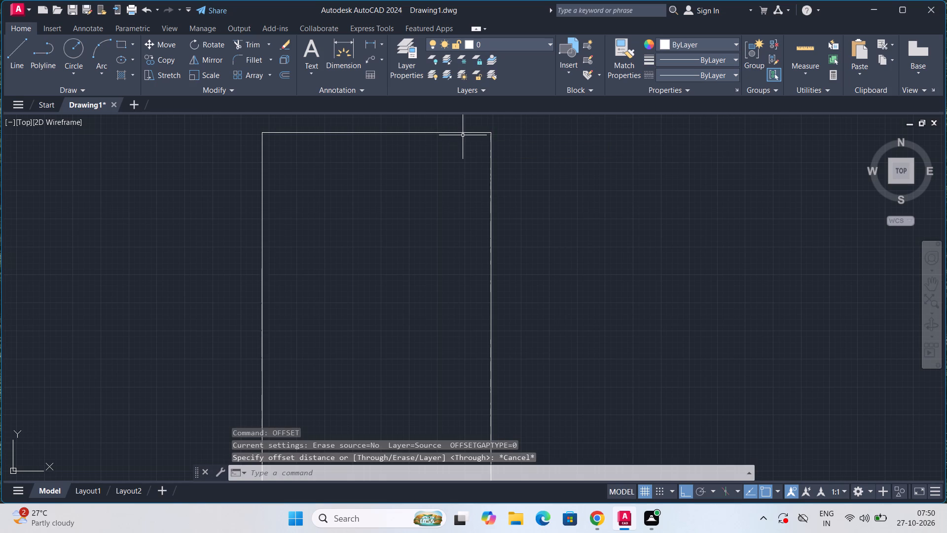
Offset the rectangle's bottom line 14'6" upward into the rectangle.
scroll(466, 157, down, 1)
scroll(438, 270, up, 1)
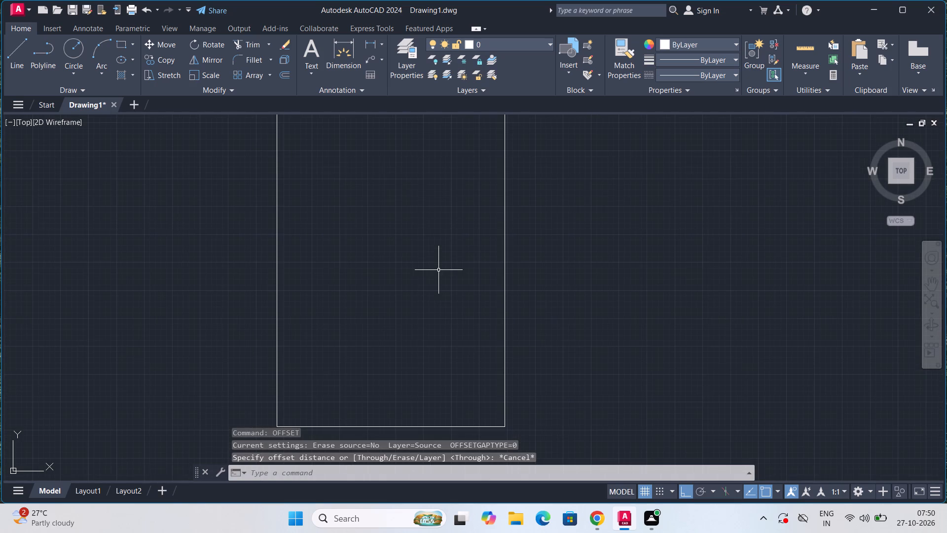
middle_drag(438, 272, 459, 228)
text(OFF)
key(Return)
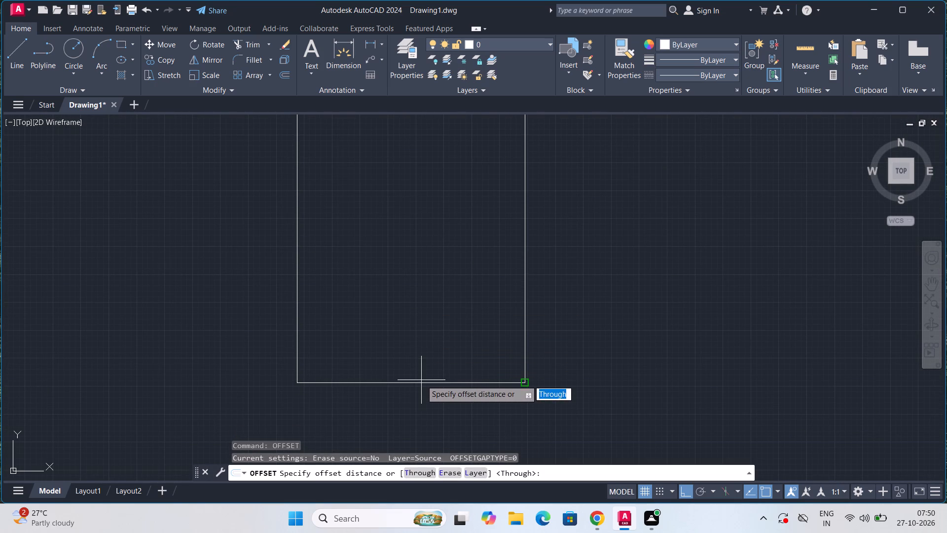
click(421, 382)
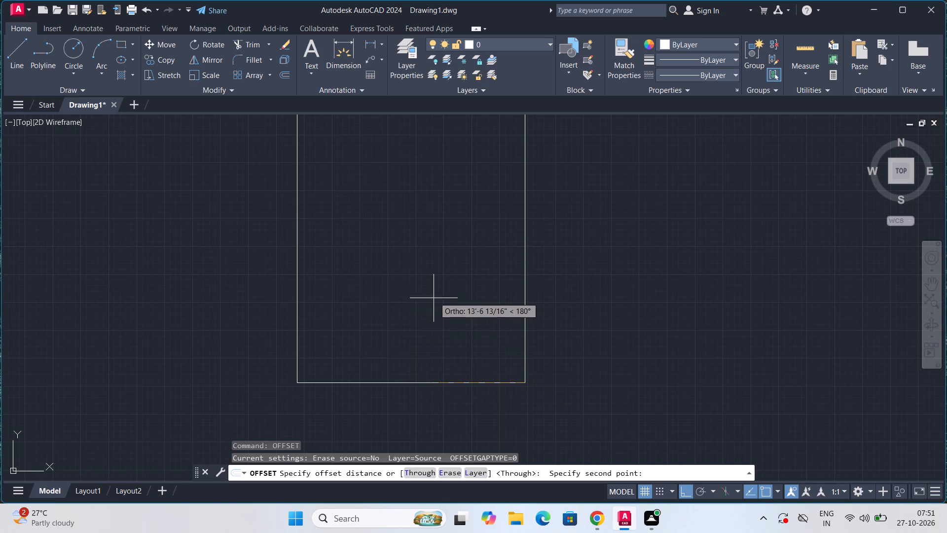
text(14)
text('6")
key(Return)
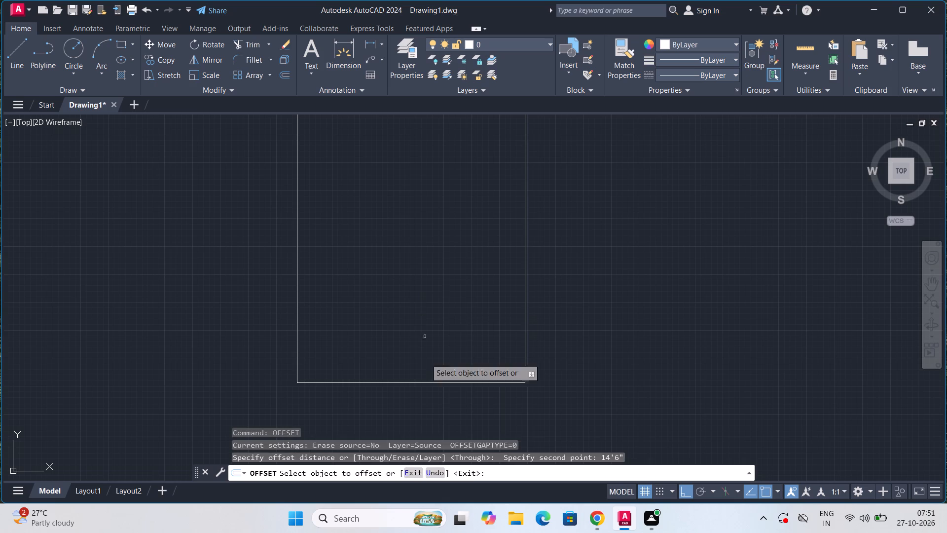
click(444, 382)
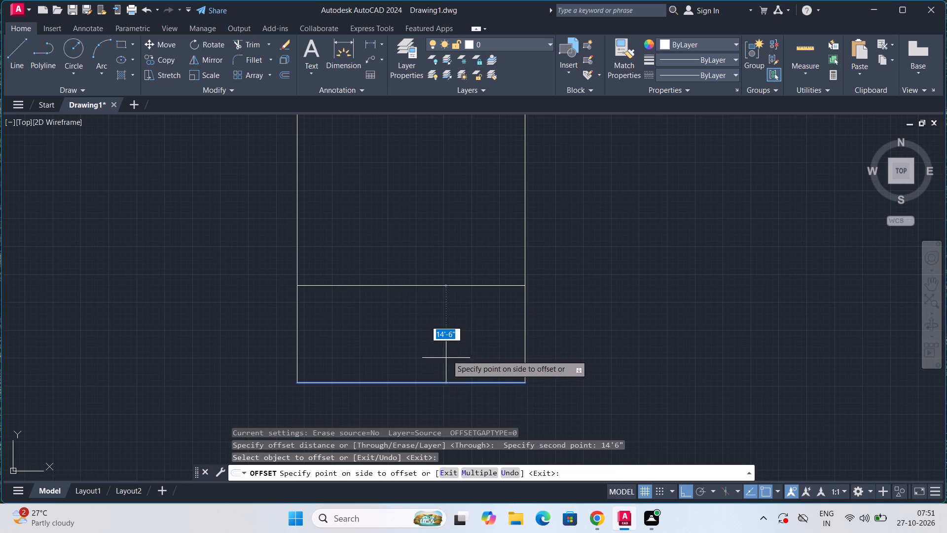
click(446, 299)
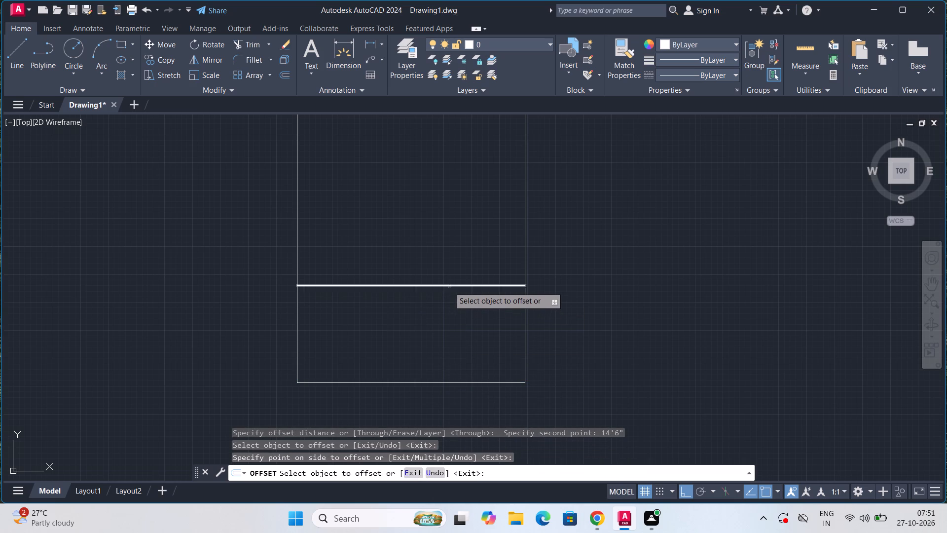
Offset the new interior horizontal line 36' upward, toward the rectangle's top side.
click(449, 286)
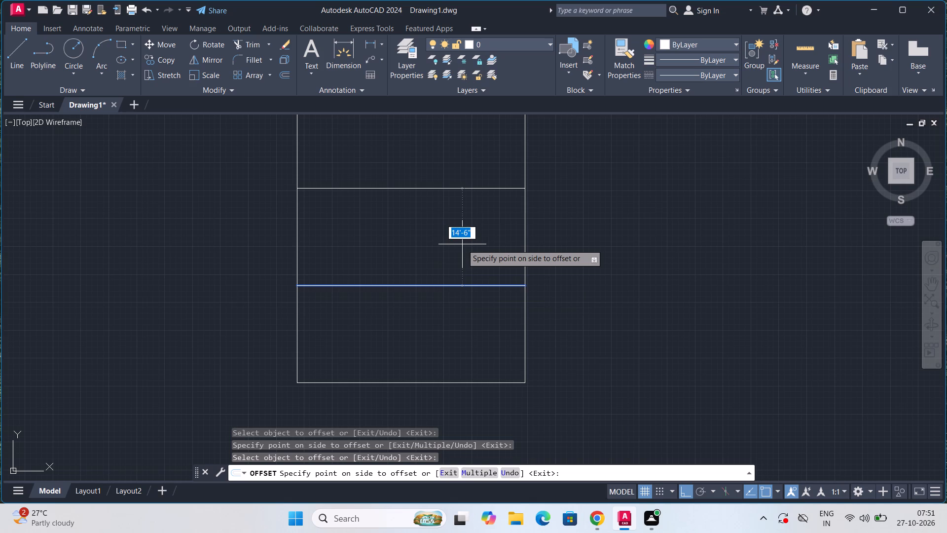
text(36')
key(Return)
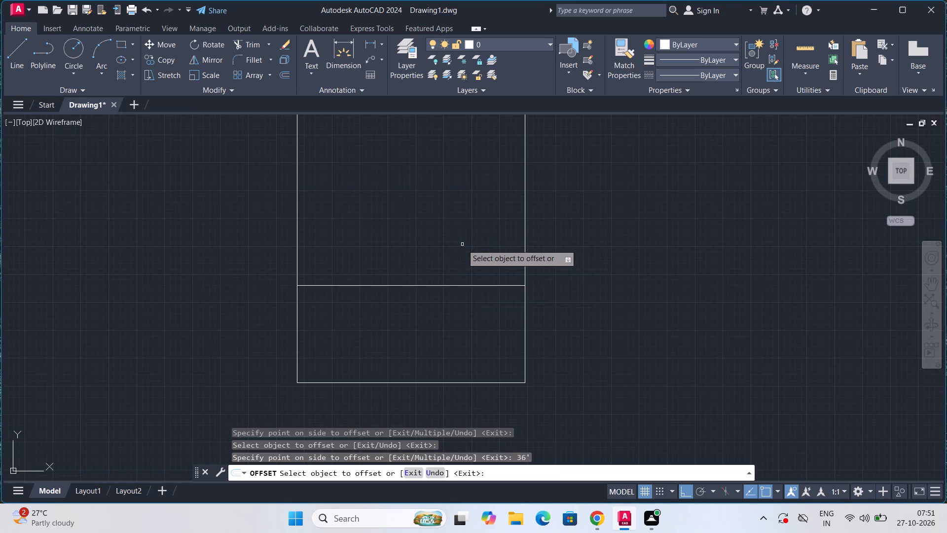
scroll(462, 244, down, 1)
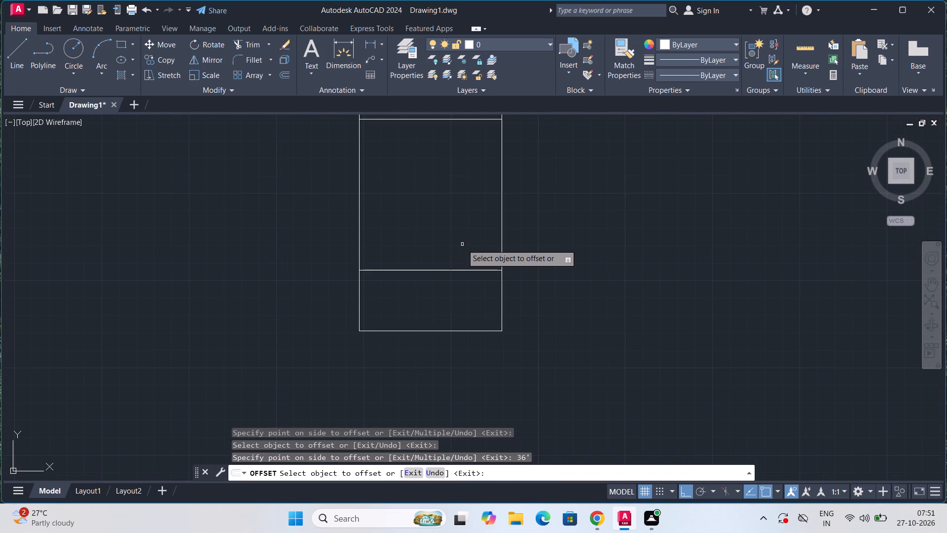
scroll(464, 241, up, 1)
scroll(464, 241, down, 2)
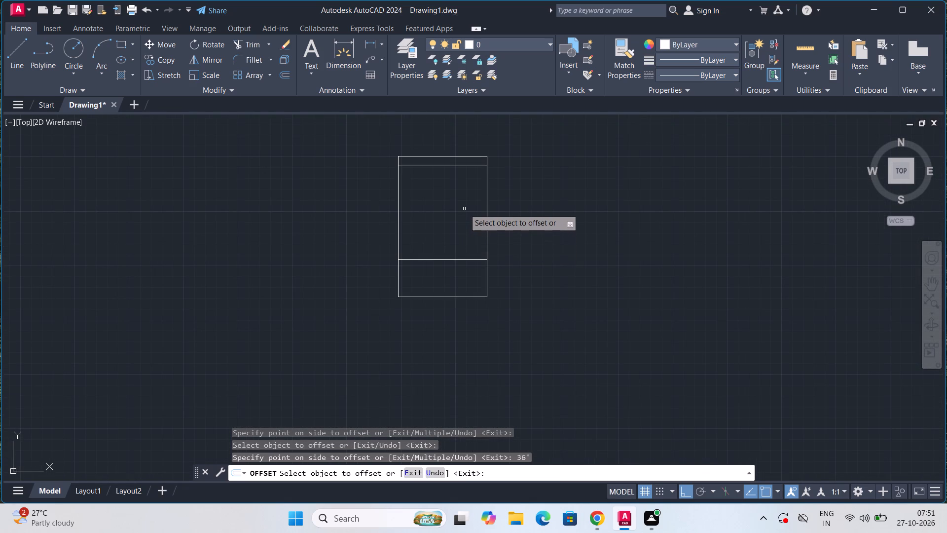
click(465, 206)
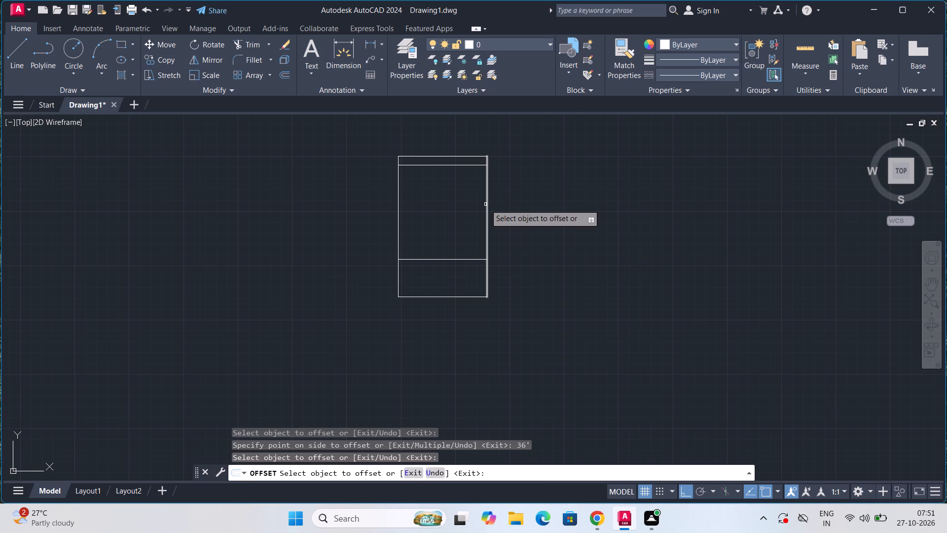
Offset the rectangle's right side 4'6" inward.
click(485, 204)
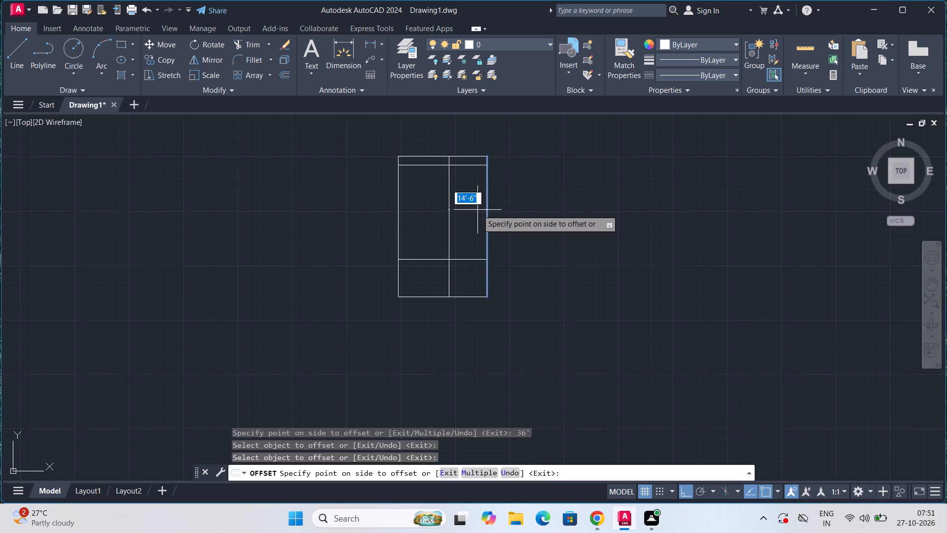
key(4)
text('6")
key(Return)
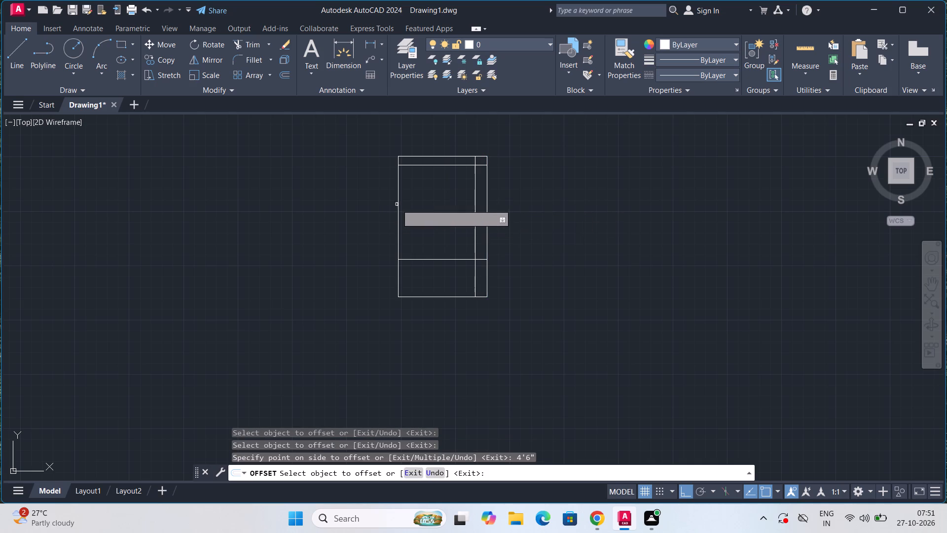
Offset the rectangle's left side 3'6" inward.
click(398, 202)
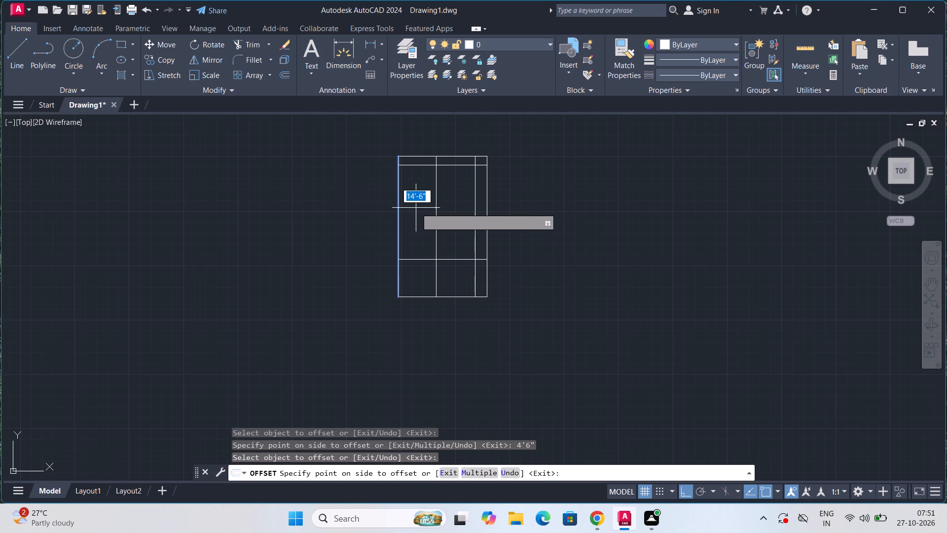
key(3)
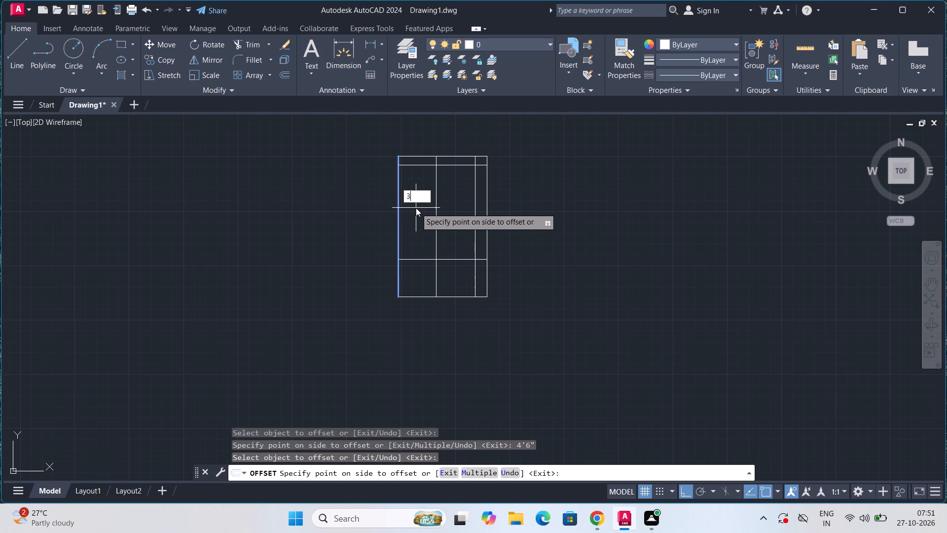
key(apostrophe)
key(6)
key(shift+quotedbl)
key(Return)
Offset the rectangle's left side 9" inward to form the outer wall thickness.
scroll(416, 208, up, 1)
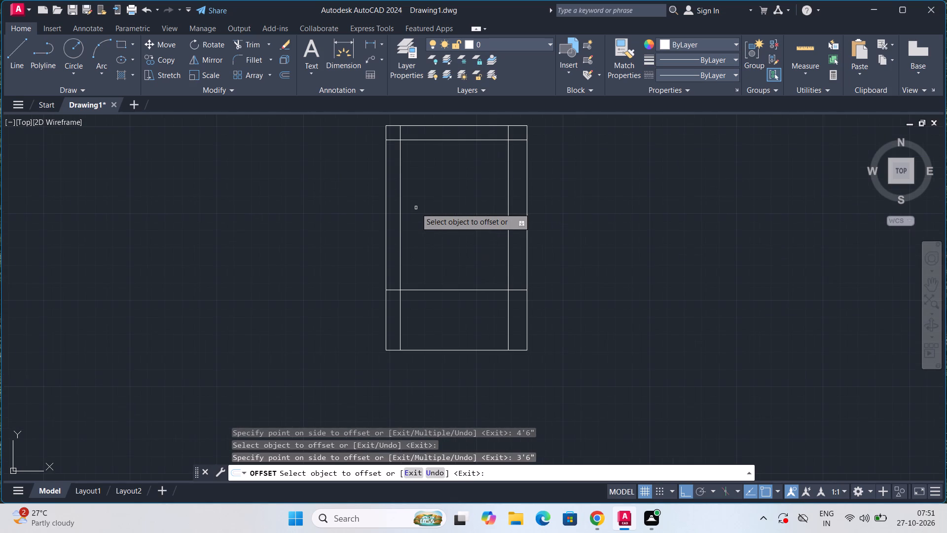
scroll(417, 208, up, 1)
middle_drag(417, 208, 425, 278)
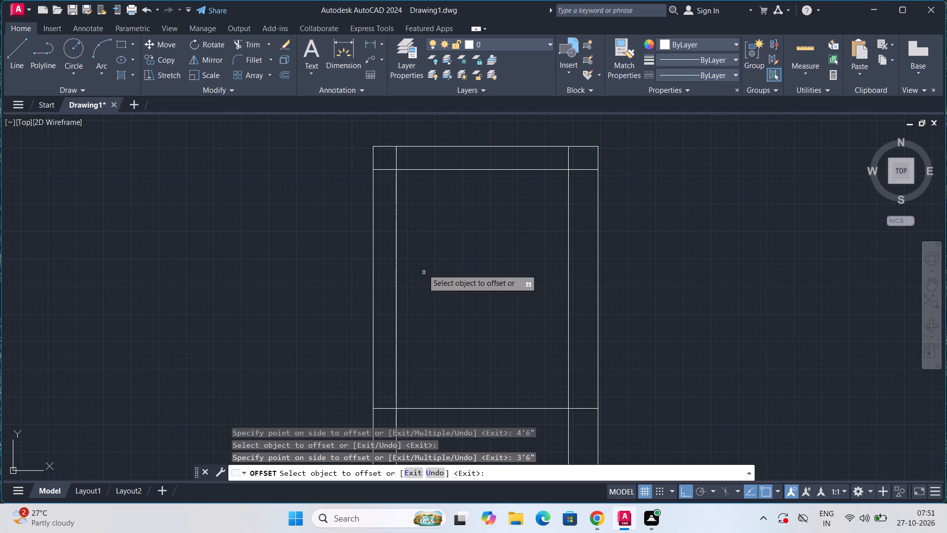
scroll(388, 228, up, 2)
scroll(388, 228, down, 1)
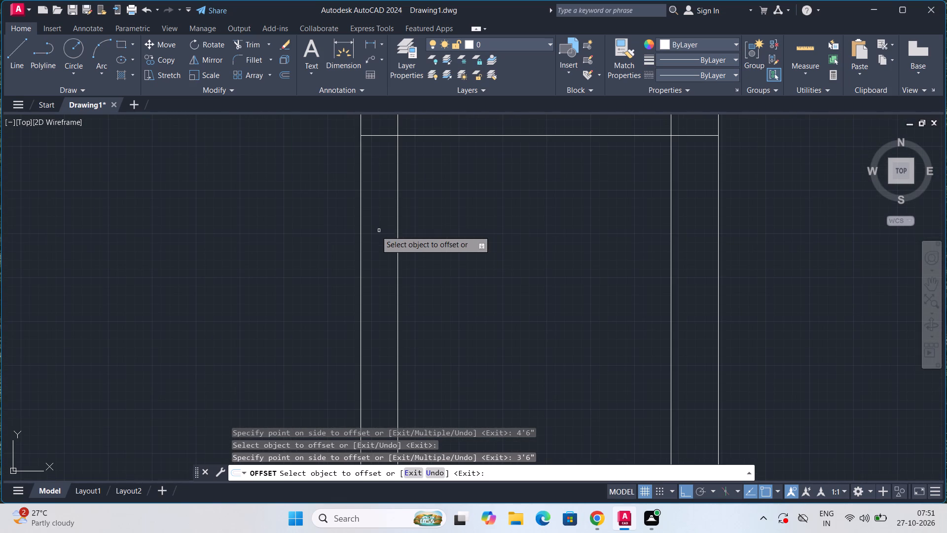
scroll(361, 227, up, 3)
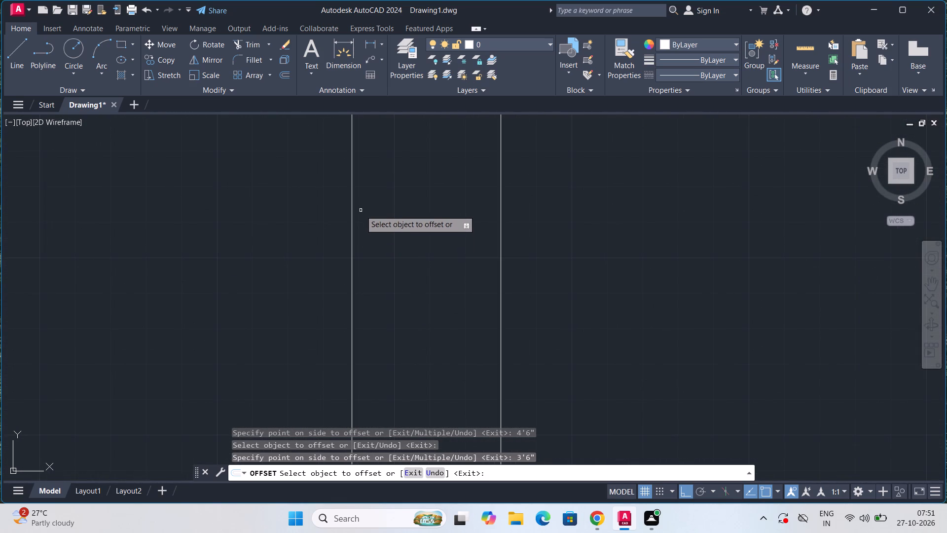
scroll(361, 211, down, 4)
middle_drag(369, 195, 377, 237)
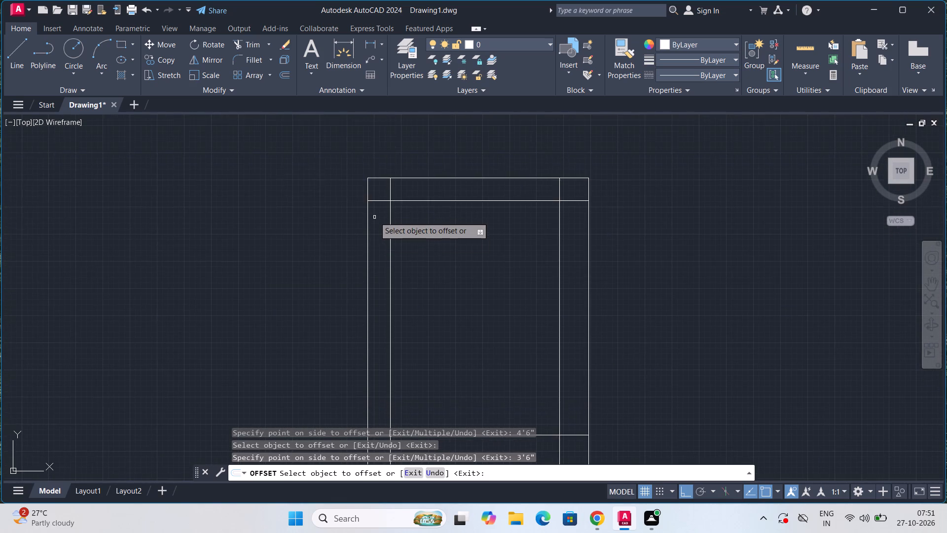
scroll(374, 216, up, 2)
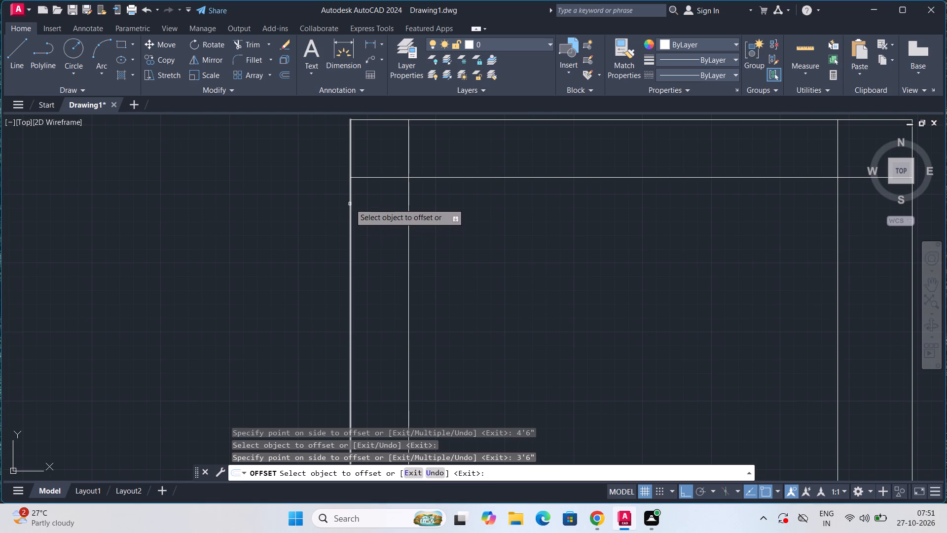
click(350, 202)
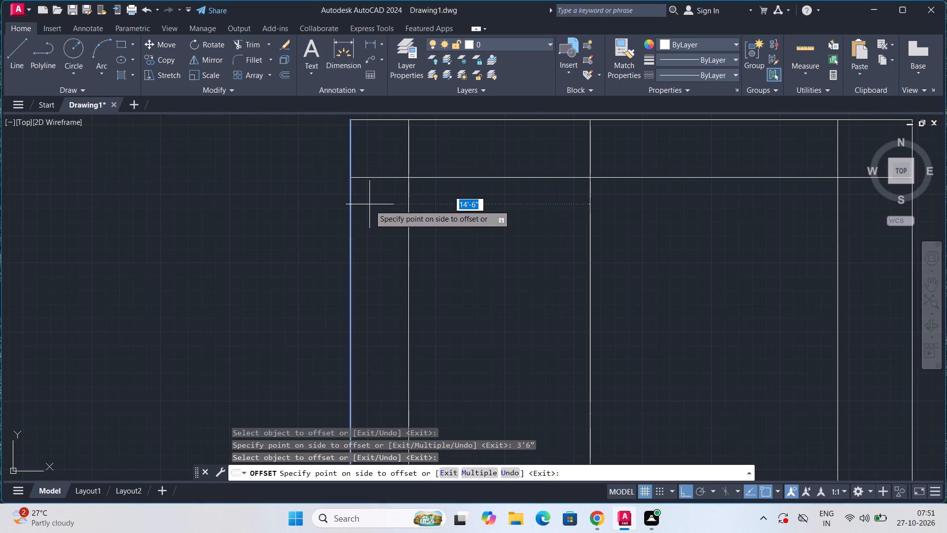
text(9")
key(Return)
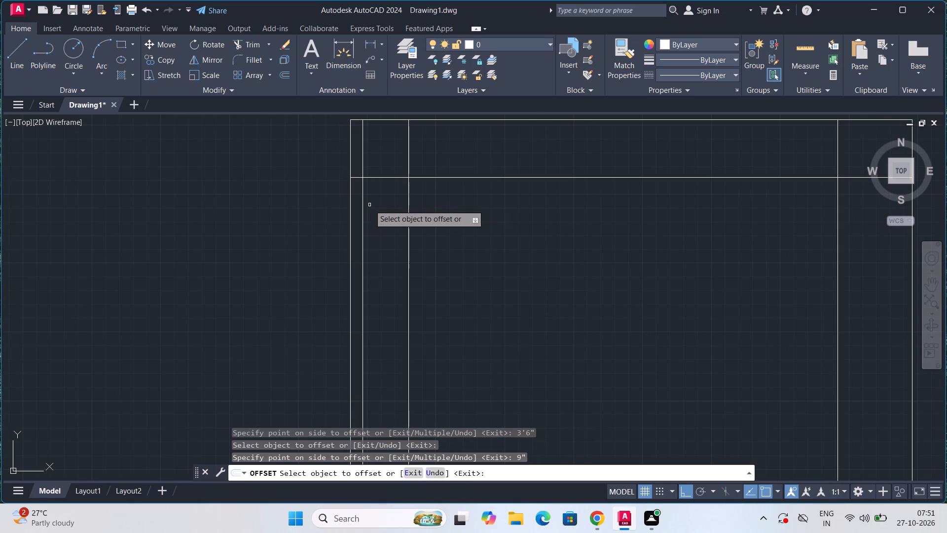
click(369, 205)
Offset the rectangle's top line and right side 9" inward each.
scroll(369, 205, down, 3)
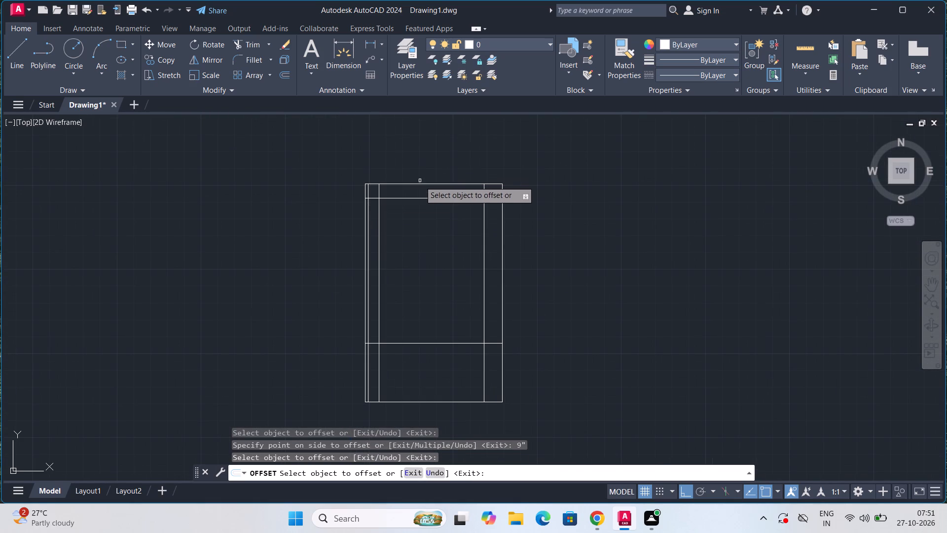
click(420, 183)
text(9")
key(Return)
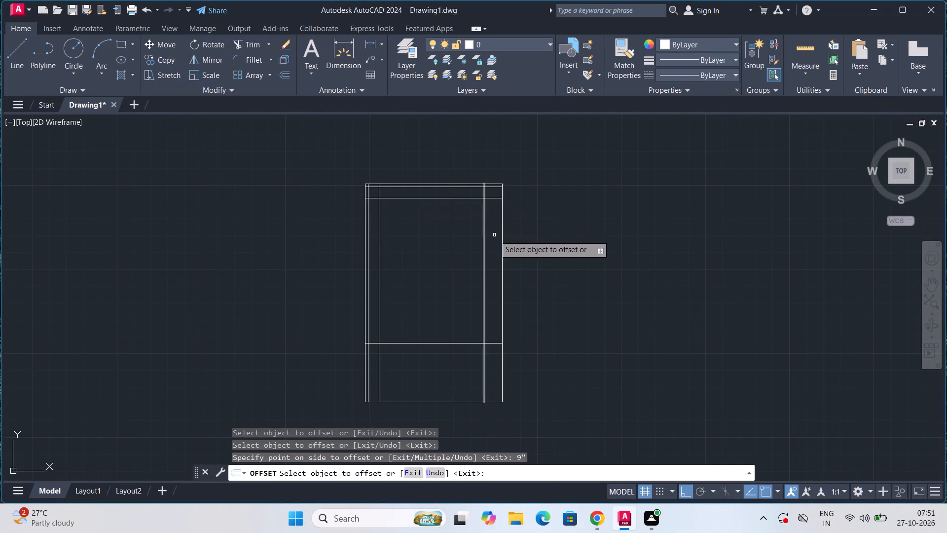
click(503, 246)
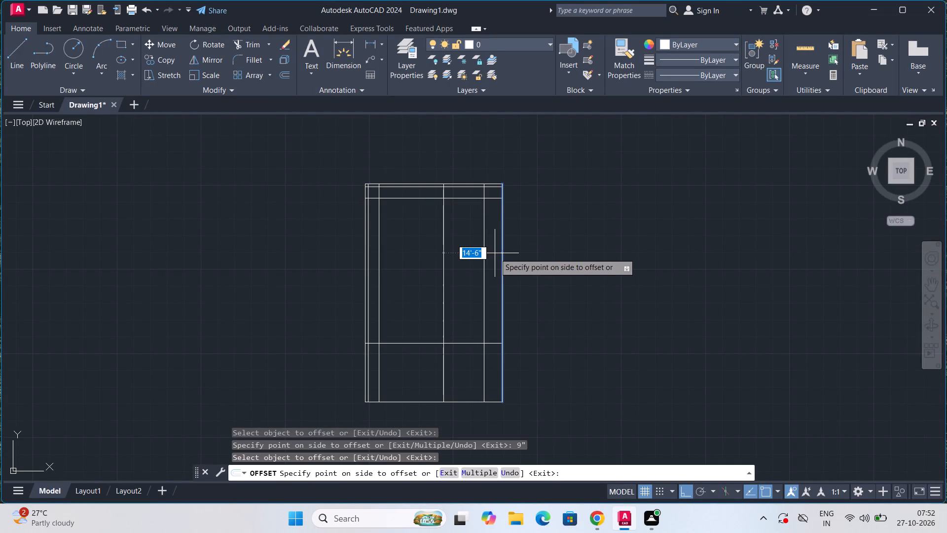
text(9")
key(Return)
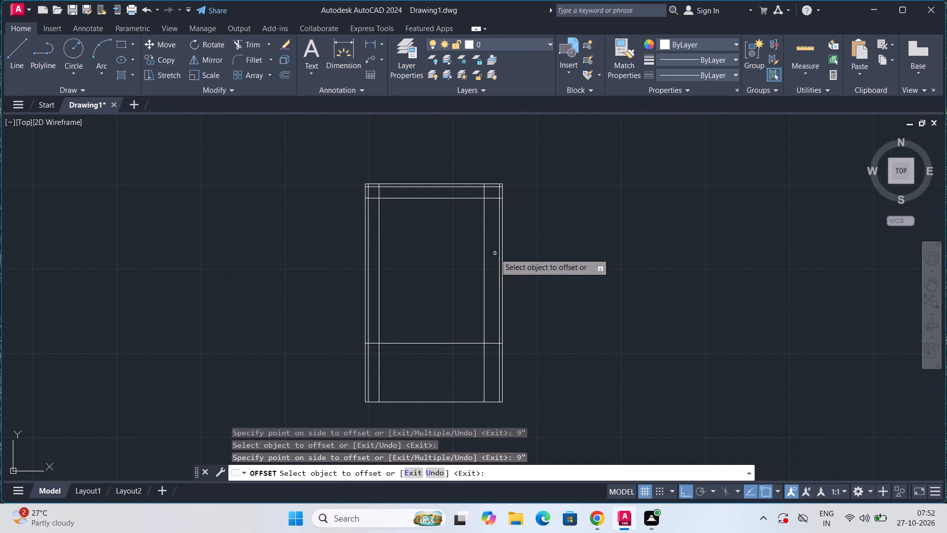
Offset the rectangle's bottom line 9" upward into the rectangle.
scroll(407, 400, up, 1)
click(412, 406)
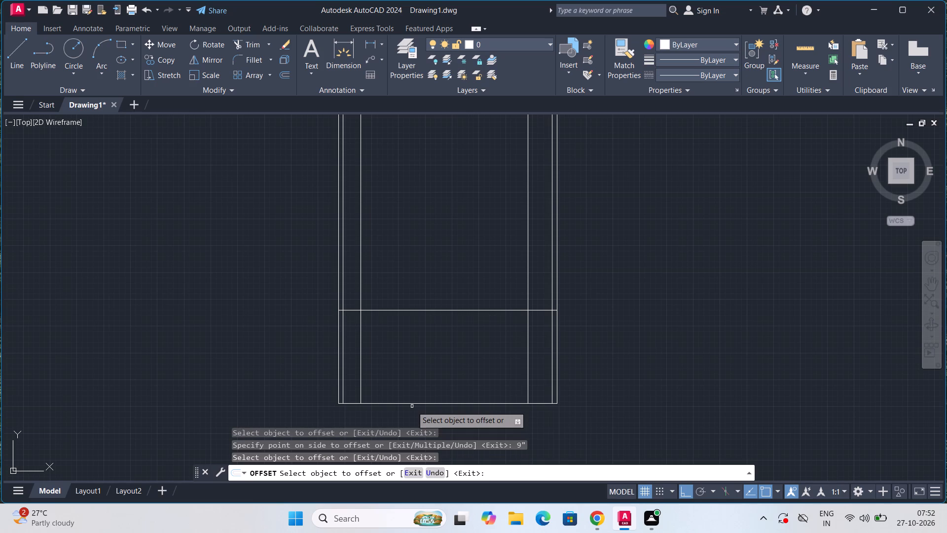
click(412, 405)
text(9")
key(Return)
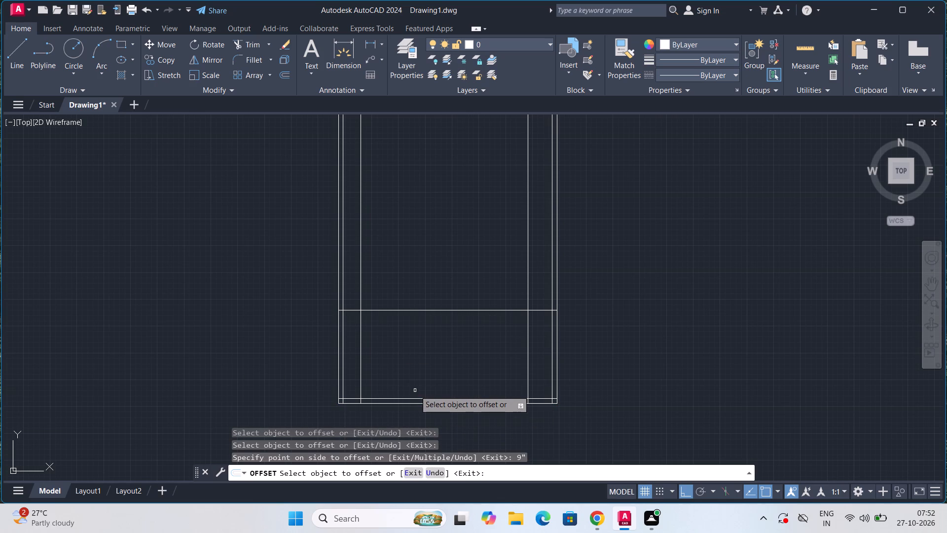
Offset the lower interior horizontal line 6" upward.
click(446, 310)
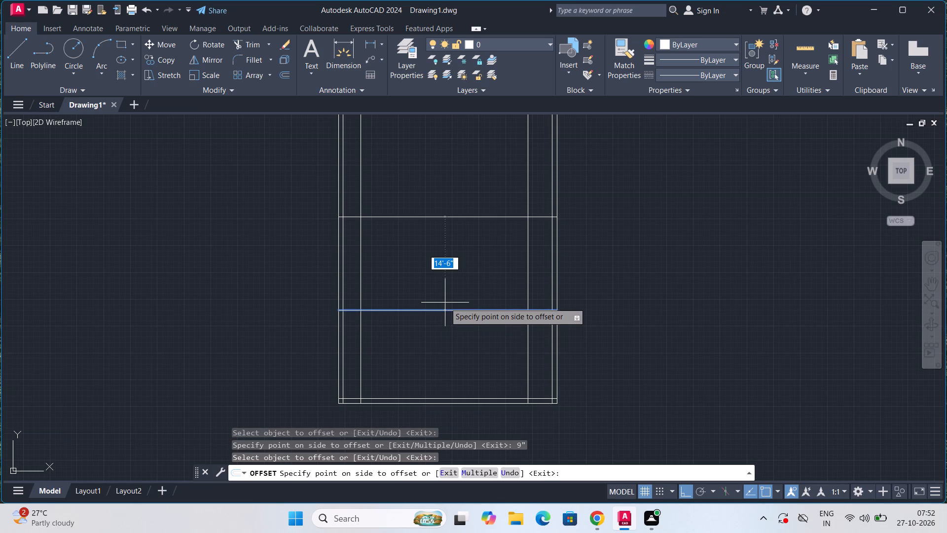
text(6")
key(Return)
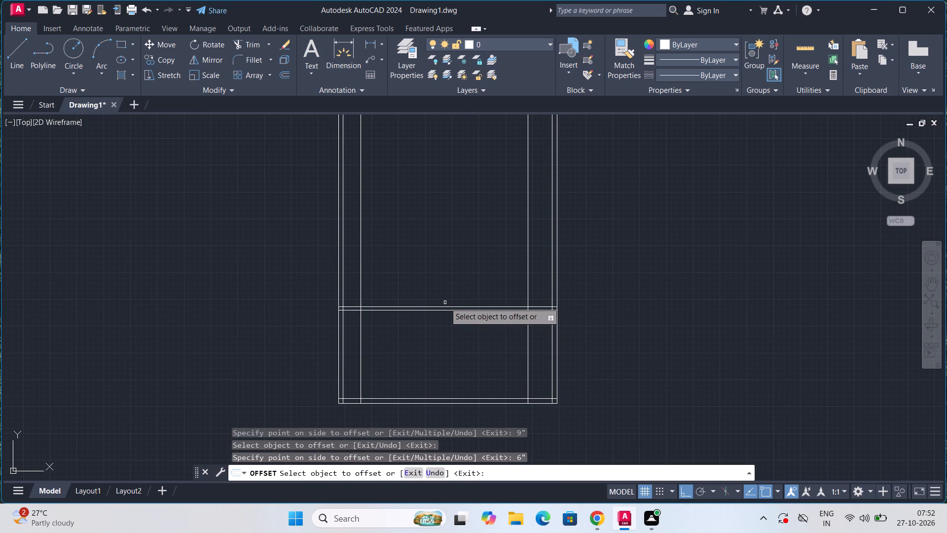
Offset the right and left interior vertical lines 6" each toward the middle of the plan.
click(528, 266)
text(6")
key(Return)
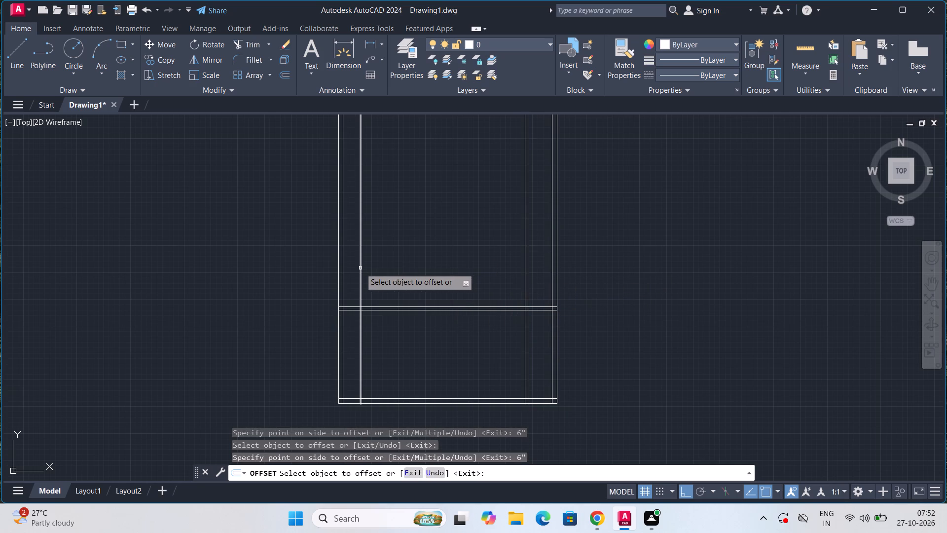
click(361, 266)
text(6")
key(Return)
Offset the upper interior horizontal line 6" downward and end the Offset command.
scroll(368, 261, down, 2)
middle_drag(411, 236, 415, 259)
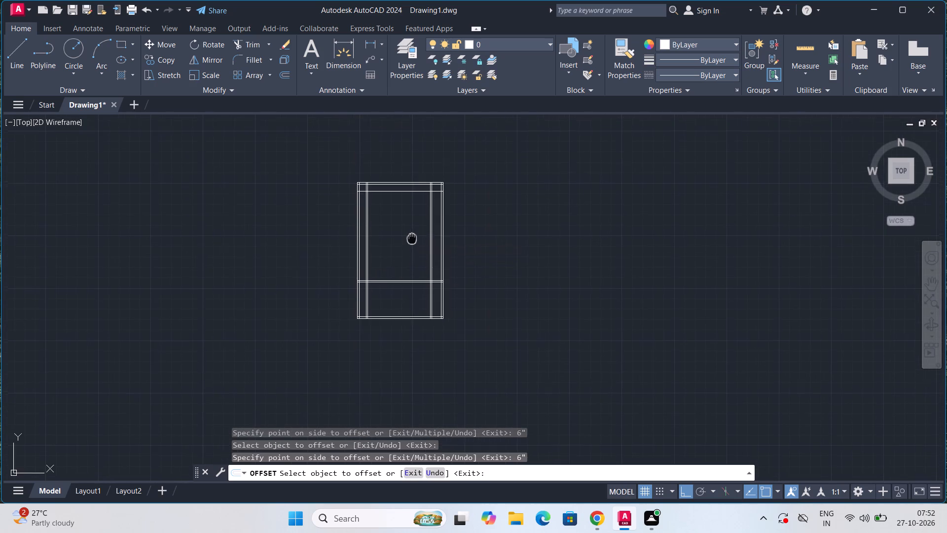
middle_drag(415, 259, 415, 287)
scroll(412, 252, up, 3)
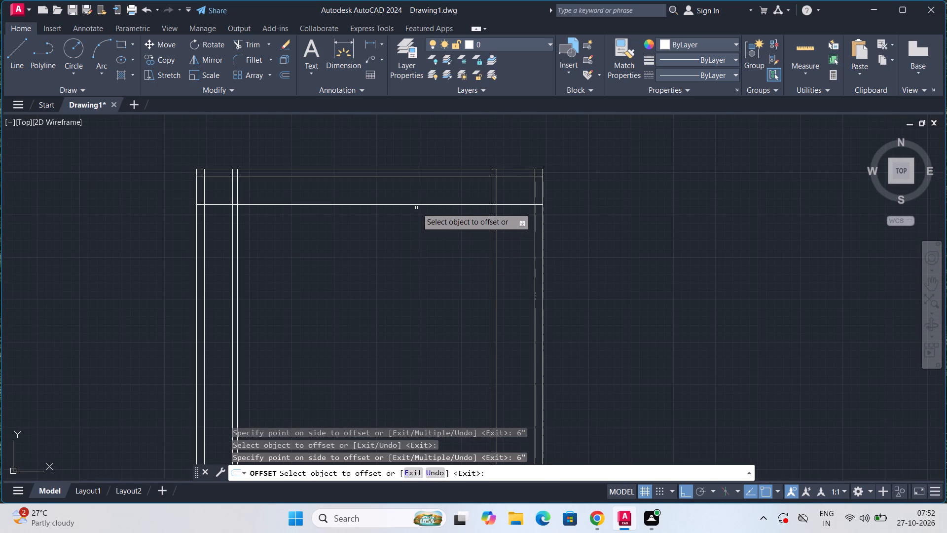
click(417, 205)
text(6")
key(Return)
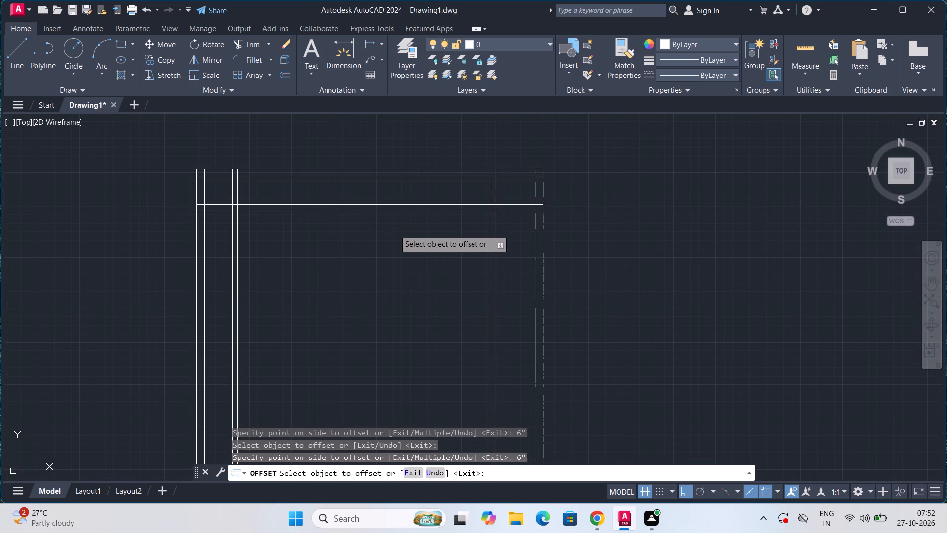
scroll(393, 230, up, 2)
scroll(378, 222, down, 2)
scroll(231, 207, up, 1)
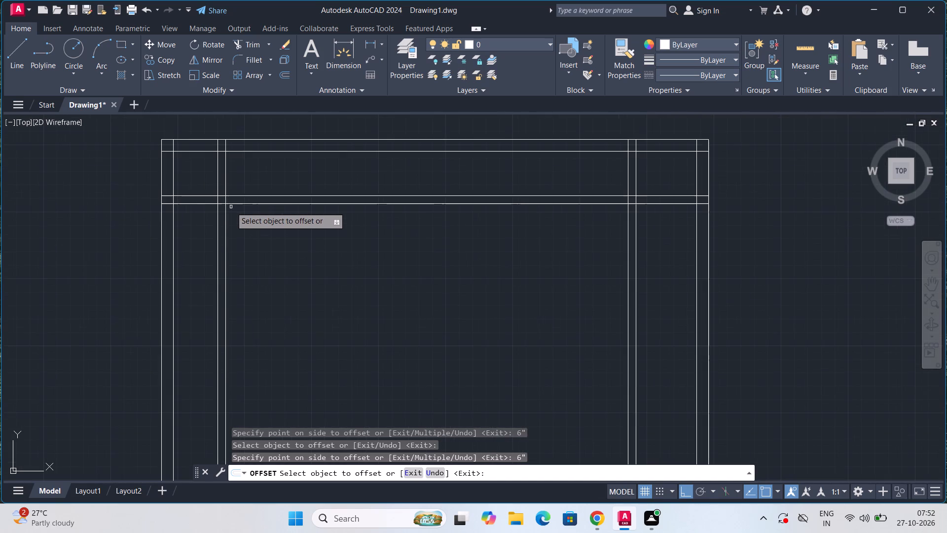
scroll(231, 207, up, 1)
key(Escape)
key(Escape)
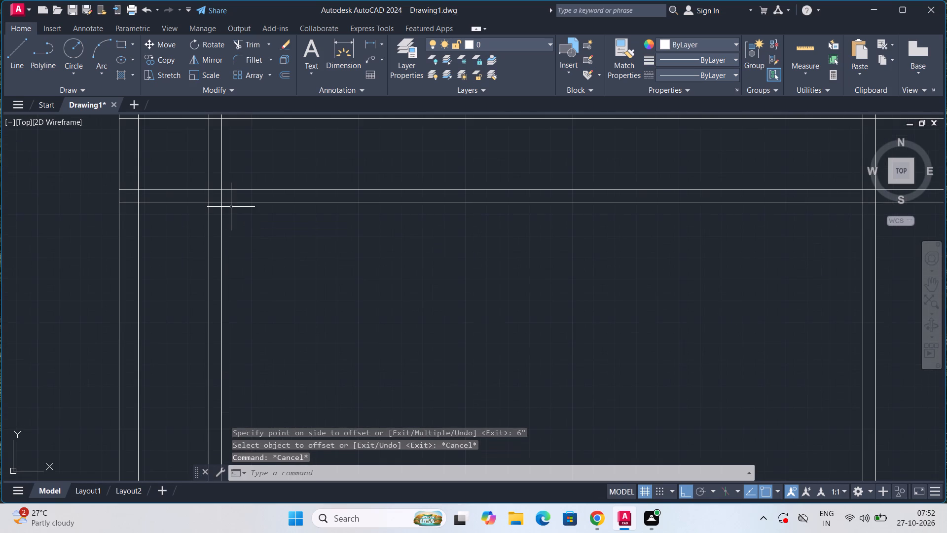
Trim the inner walls' upper-left corner clean, removing the overhanging segments beyond it, including the stubs inside the left outer wall.
text(TR)
key(Return)
key(Return)
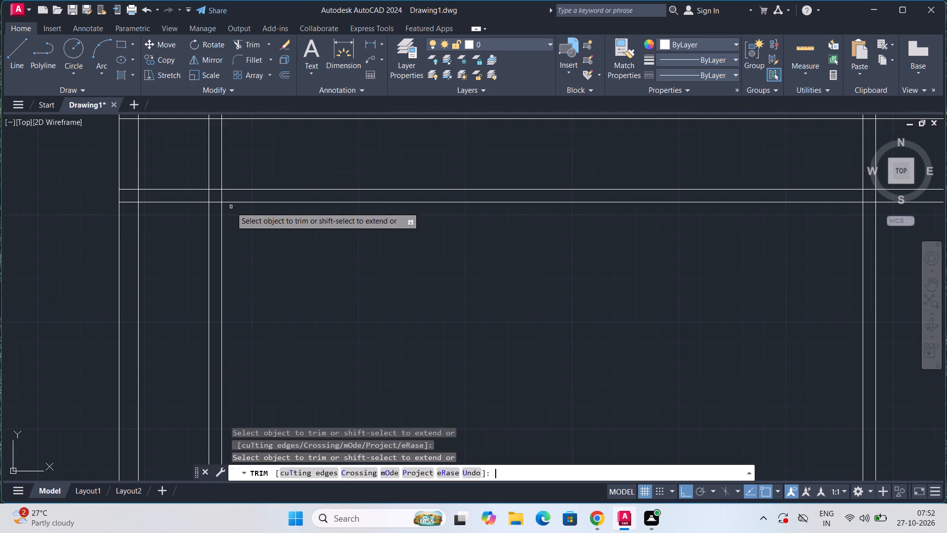
scroll(229, 182, up, 1)
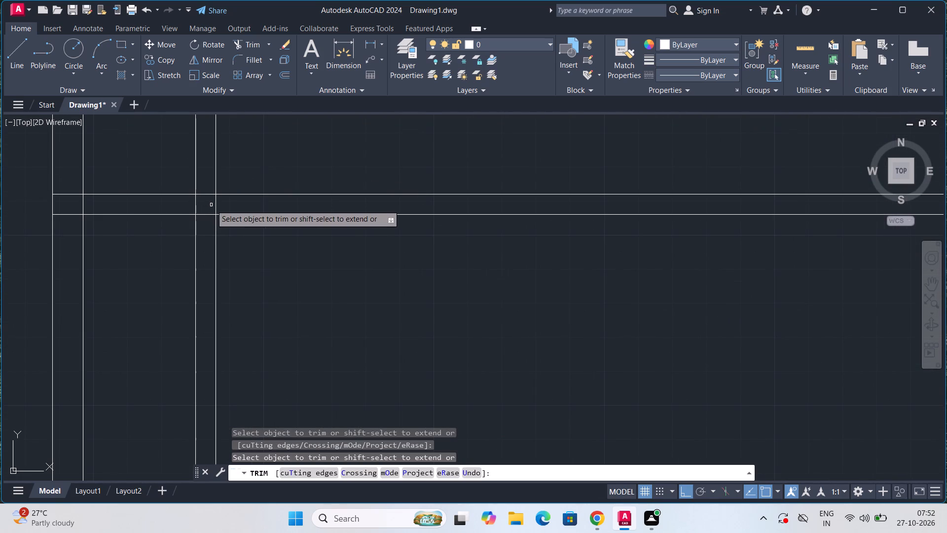
drag(211, 204, 223, 206)
drag(212, 205, 210, 222)
scroll(210, 218, down, 1)
drag(185, 194, 172, 226)
drag(185, 181, 201, 178)
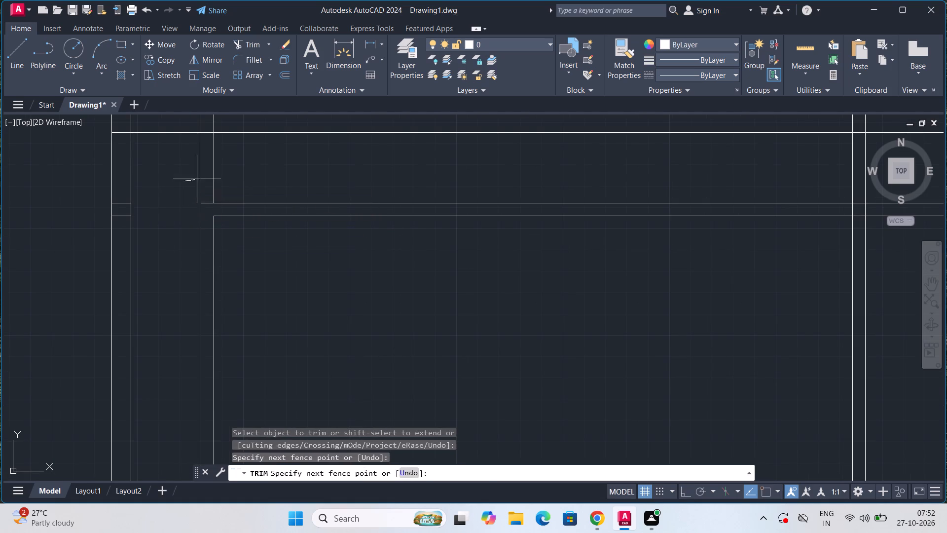
drag(201, 178, 218, 172)
scroll(112, 208, up, 1)
drag(126, 192, 126, 200)
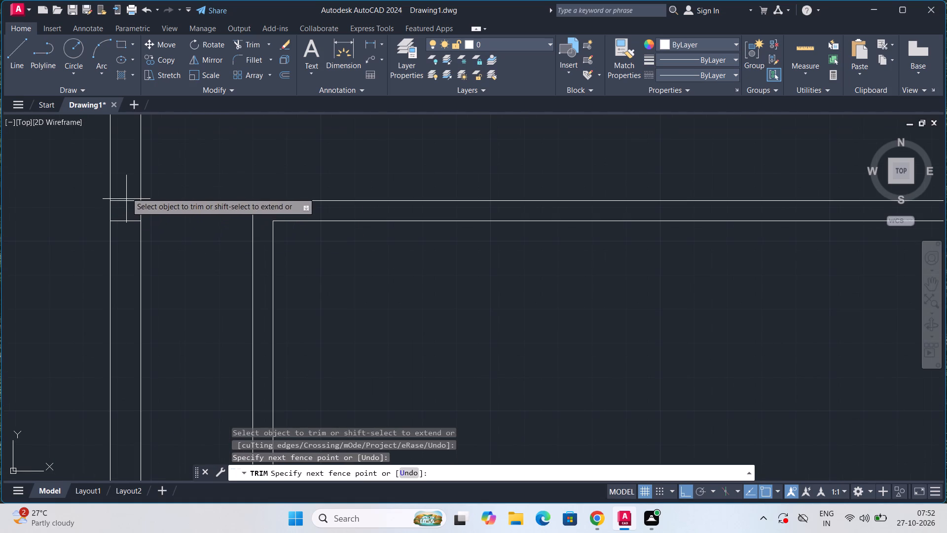
drag(126, 200, 126, 231)
Trim the overlapping lines at the outer wall's upper-left corner and the two nearby vertical stubs inside the top outer wall.
scroll(129, 224, down, 3)
scroll(150, 186, up, 3)
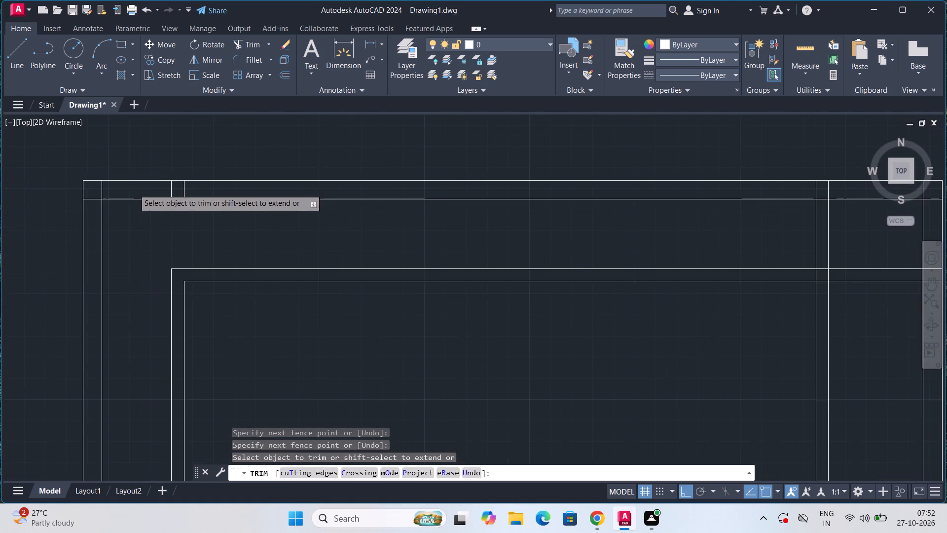
scroll(134, 189, up, 1)
drag(25, 221, 56, 201)
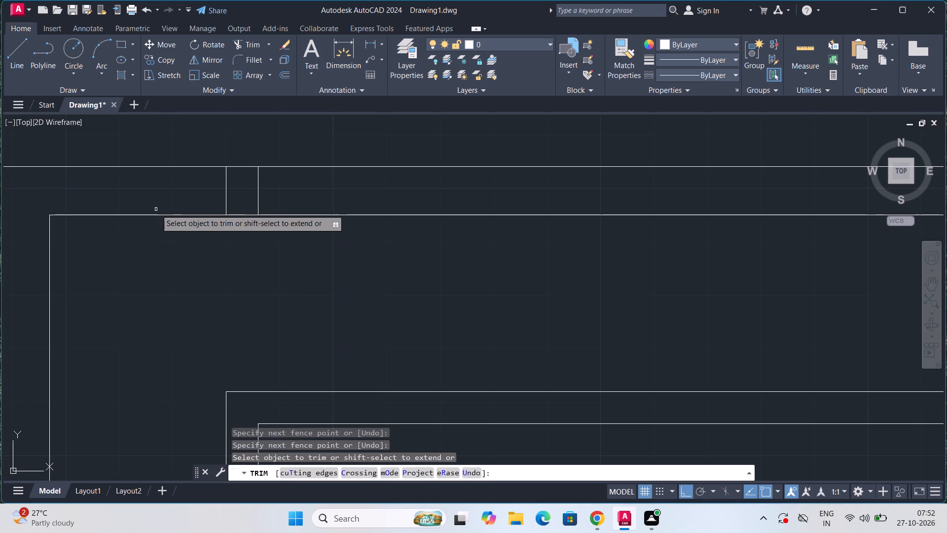
drag(196, 193, 282, 197)
scroll(282, 197, down, 2)
scroll(327, 209, down, 2)
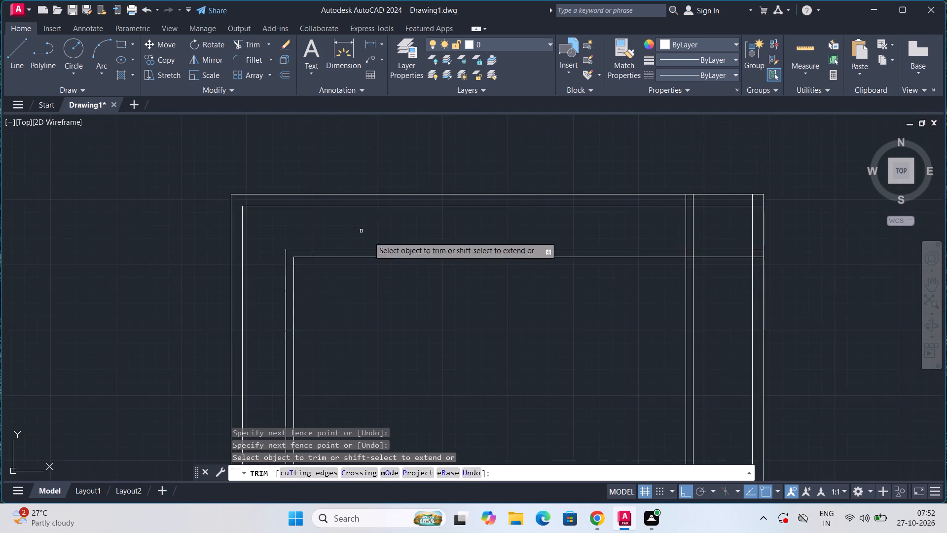
Trim the inner walls' upper-right corner clean, removing the line segments beyond it, including the stubs inside the top and right outer walls.
scroll(599, 234, down, 2)
scroll(635, 220, up, 5)
drag(597, 229, 635, 231)
scroll(667, 257, down, 2)
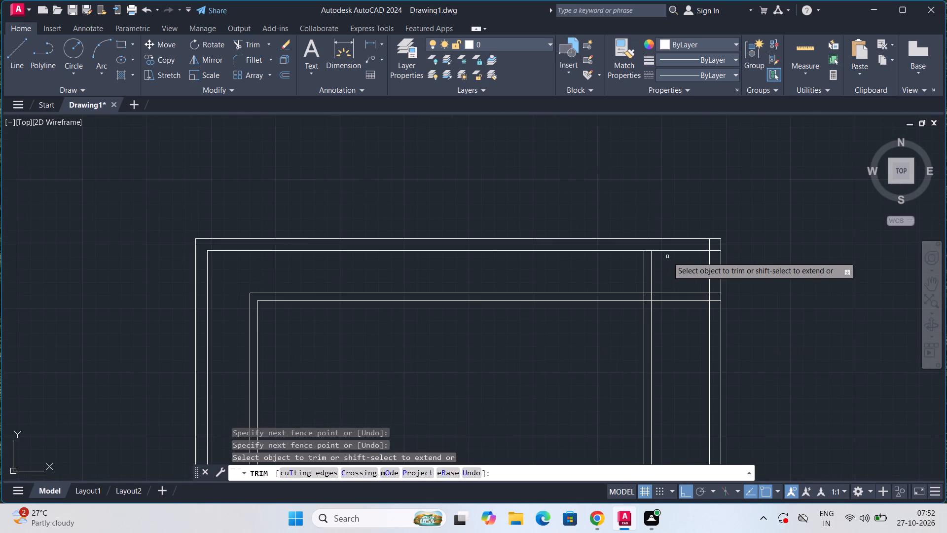
drag(638, 275, 655, 278)
scroll(664, 293, up, 2)
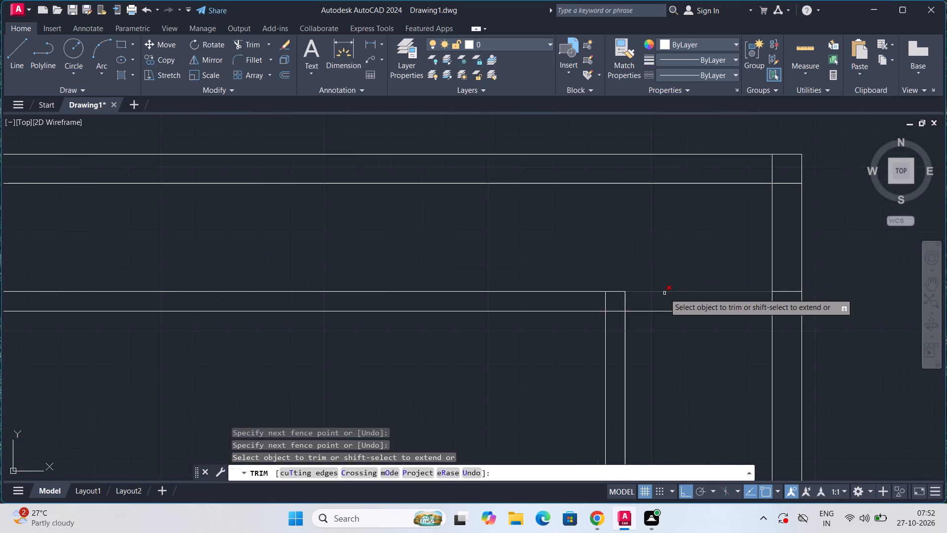
scroll(656, 304, up, 3)
drag(674, 246, 668, 344)
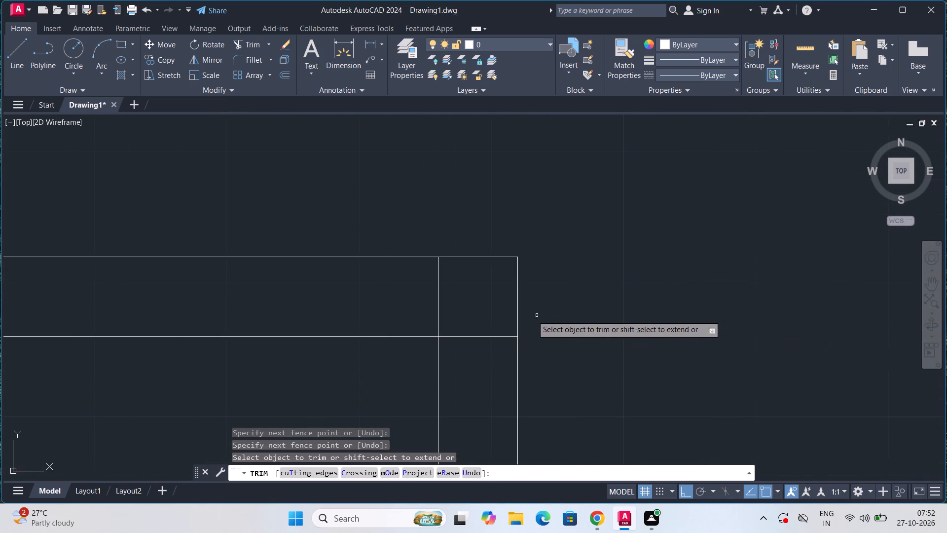
drag(429, 312, 468, 354)
Trim the overlapping inner-face lines at the outer wall's upper-right corner.
scroll(472, 343, down, 3)
scroll(670, 284, down, 1)
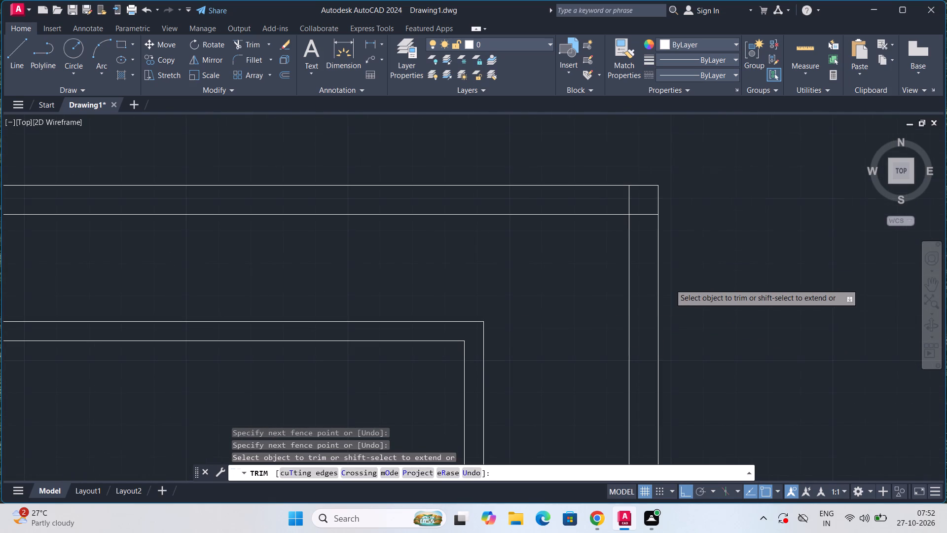
scroll(670, 282, up, 5)
scroll(660, 252, down, 3)
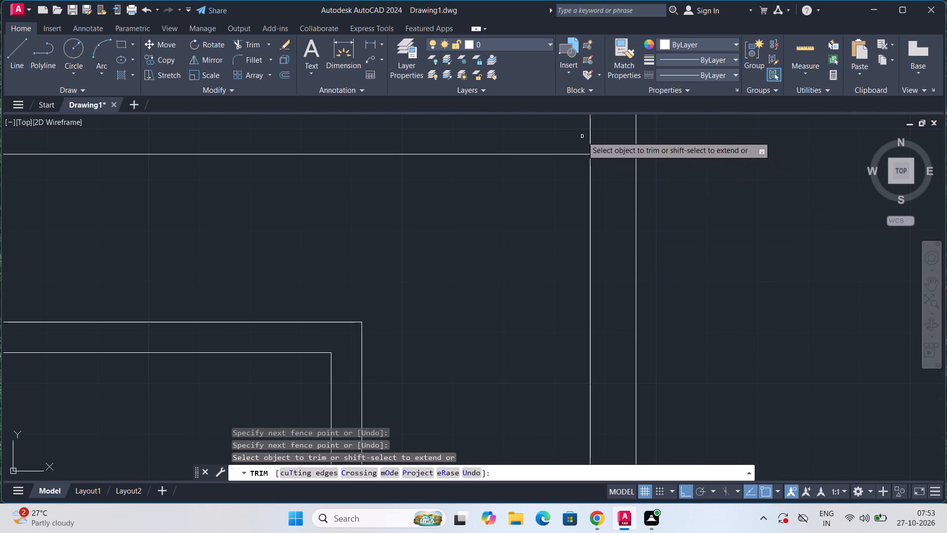
drag(582, 136, 607, 162)
Trim the inner walls' lower-right corner clean, removing the overhanging segments beyond it and the horizontal stubs inside the right outer wall.
scroll(607, 162, down, 2)
scroll(606, 261, down, 3)
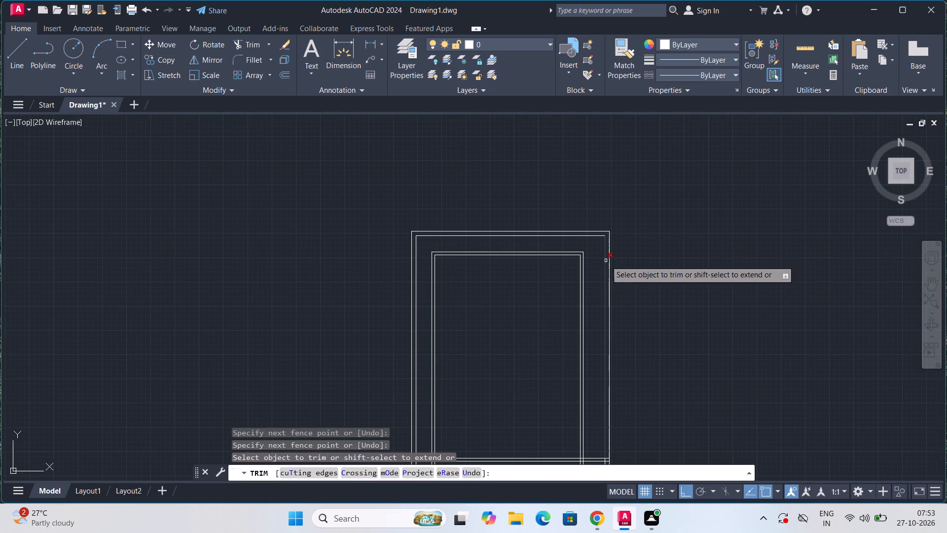
middle_drag(606, 262, 628, 118)
scroll(627, 126, up, 1)
scroll(619, 330, up, 4)
scroll(619, 310, down, 2)
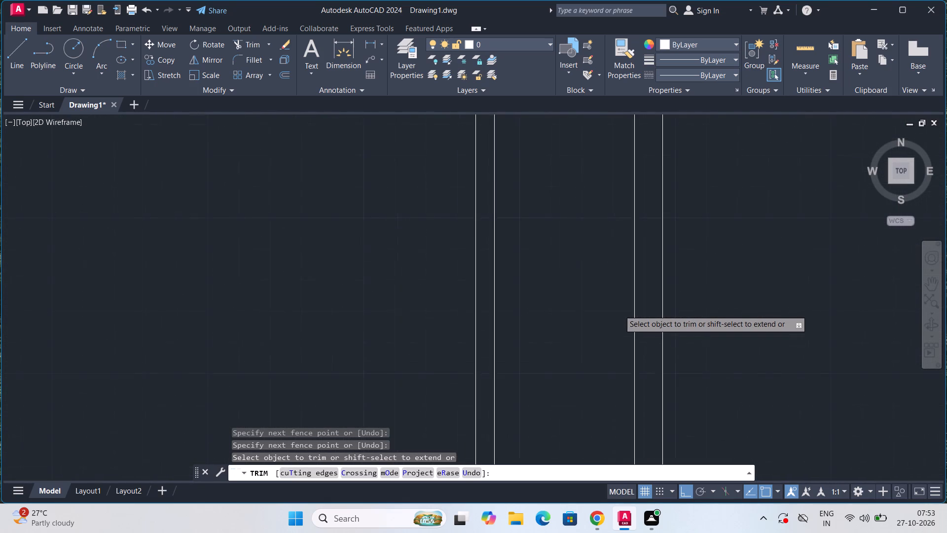
scroll(619, 310, down, 5)
scroll(606, 366, up, 6)
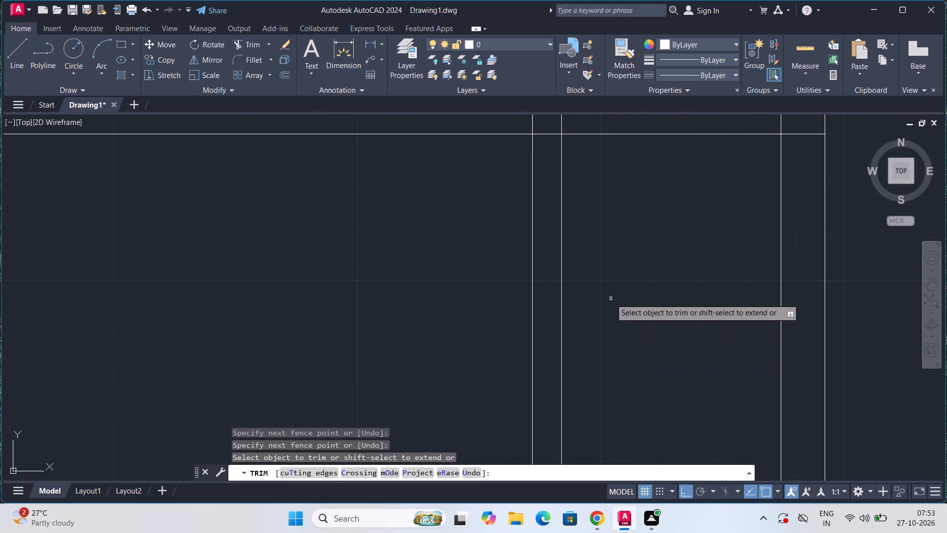
middle_drag(617, 278, 624, 388)
drag(652, 191, 651, 282)
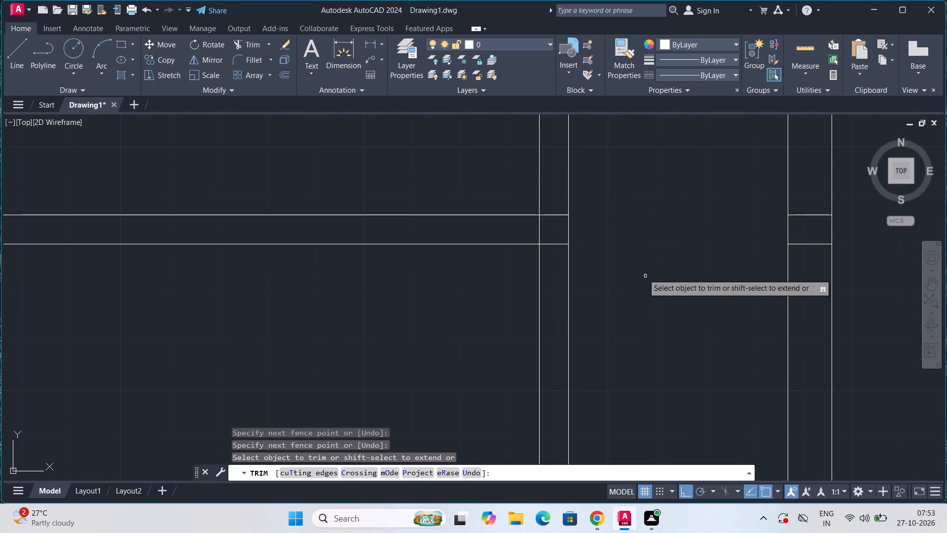
drag(529, 233, 553, 203)
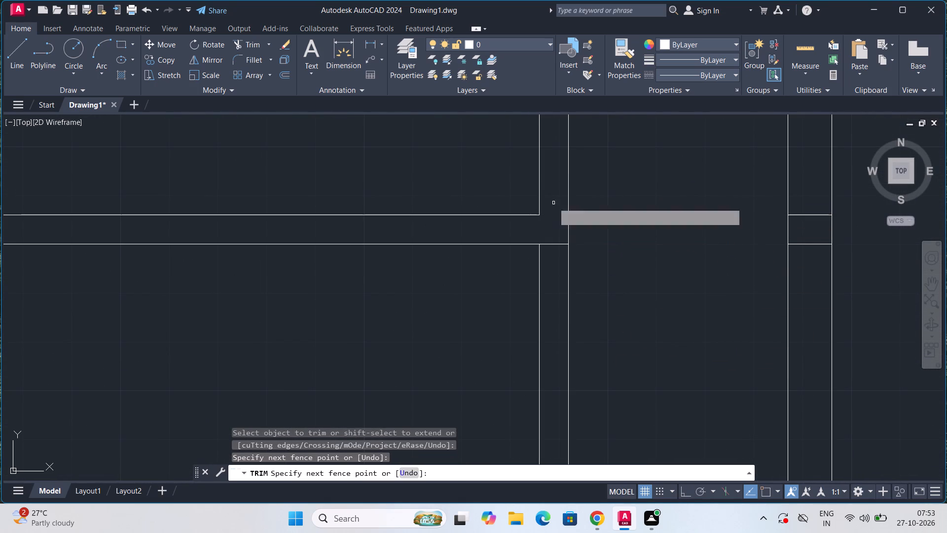
drag(578, 285, 502, 301)
drag(810, 199, 808, 240)
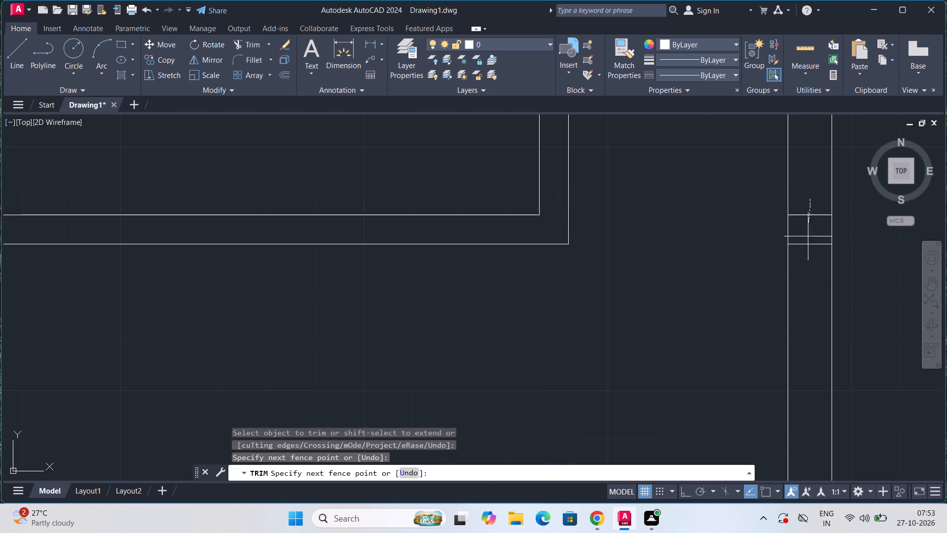
drag(808, 240, 808, 253)
Trim the inner walls' lower-left corner clean, removing the overhanging segments beyond it and the horizontal stubs inside the left outer wall.
scroll(585, 285, down, 3)
scroll(345, 302, down, 1)
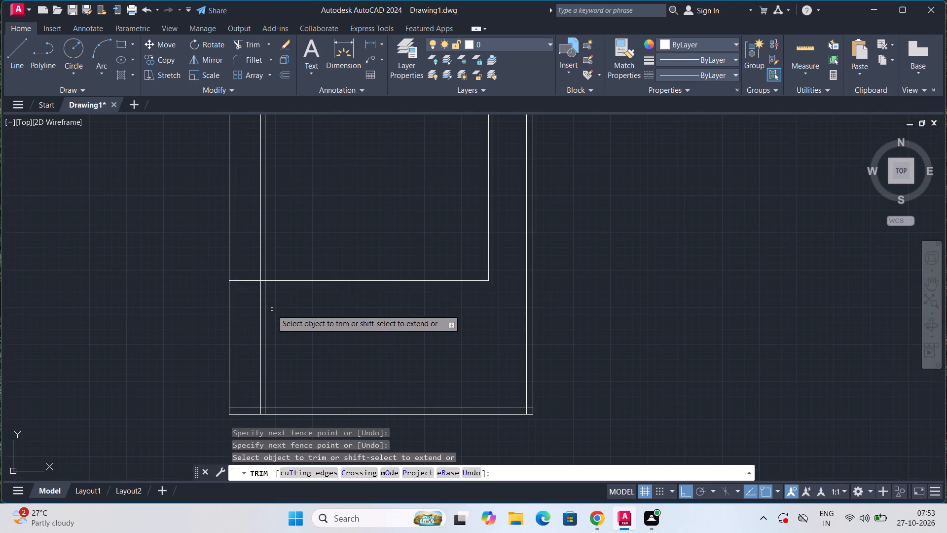
scroll(271, 309, up, 3)
drag(201, 323, 268, 333)
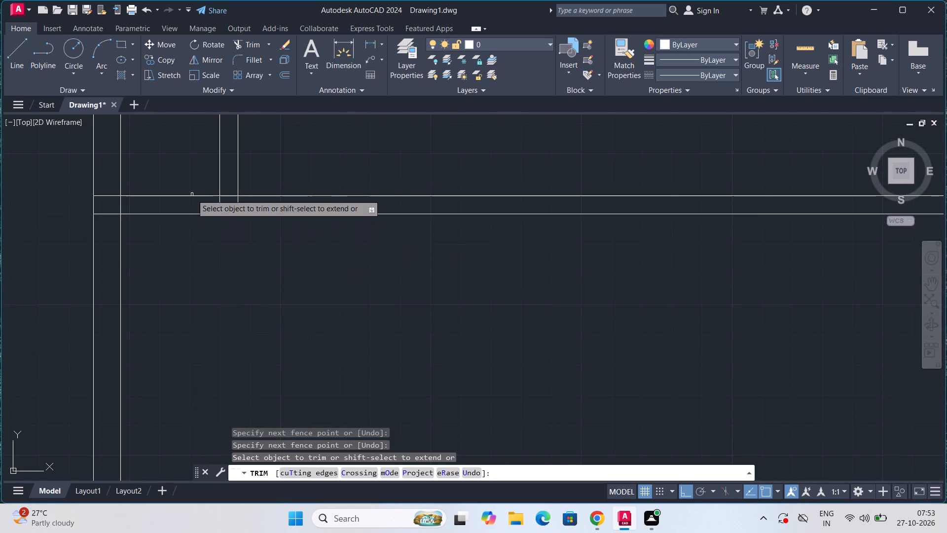
drag(193, 183, 182, 232)
scroll(203, 188, down, 3)
middle_drag(234, 176, 292, 342)
middle_drag(292, 252, 398, 191)
scroll(361, 292, up, 5)
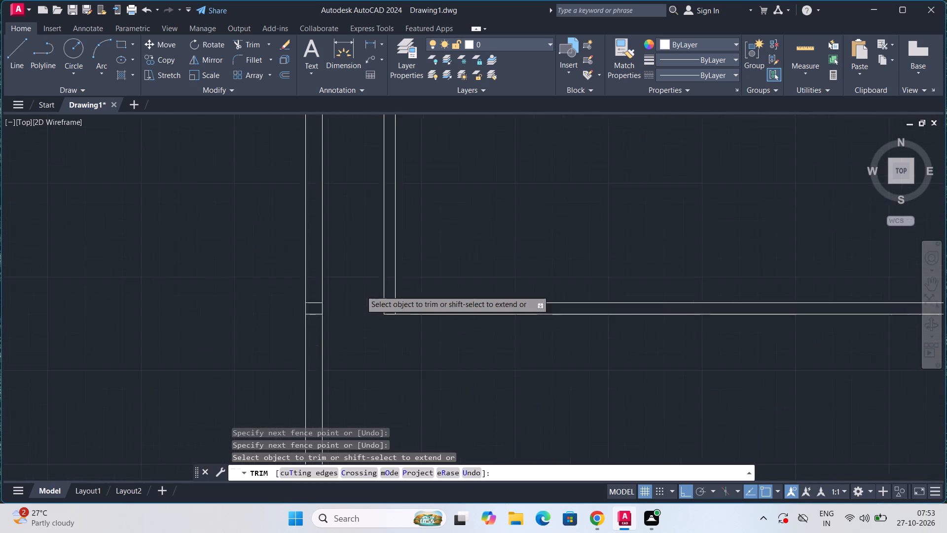
drag(460, 337, 495, 375)
drag(174, 327, 165, 415)
scroll(246, 297, down, 3)
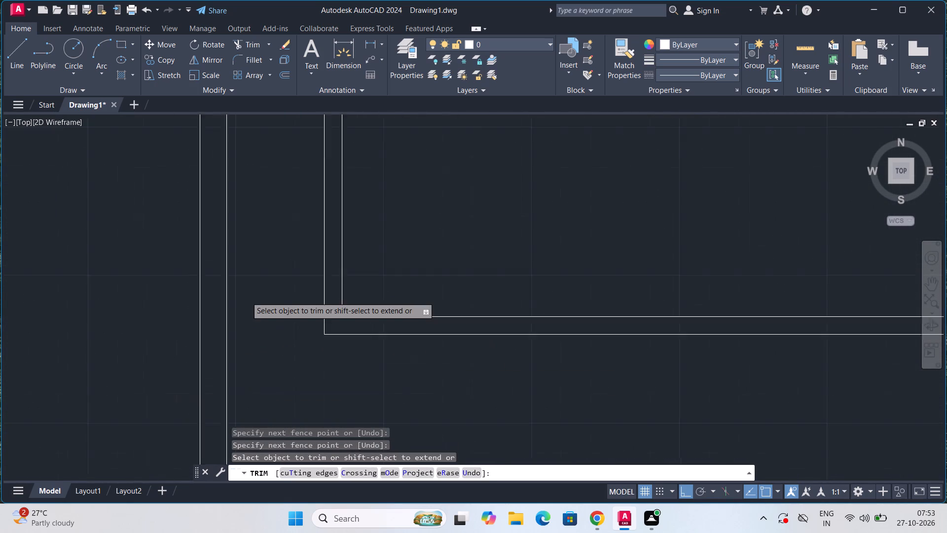
Trim the overlapping inner-face lines at the outer wall's lower-left corner.
scroll(247, 362, down, 3)
middle_drag(248, 363, 249, 344)
scroll(248, 363, up, 3)
scroll(249, 342, down, 4)
middle_drag(249, 342, 254, 318)
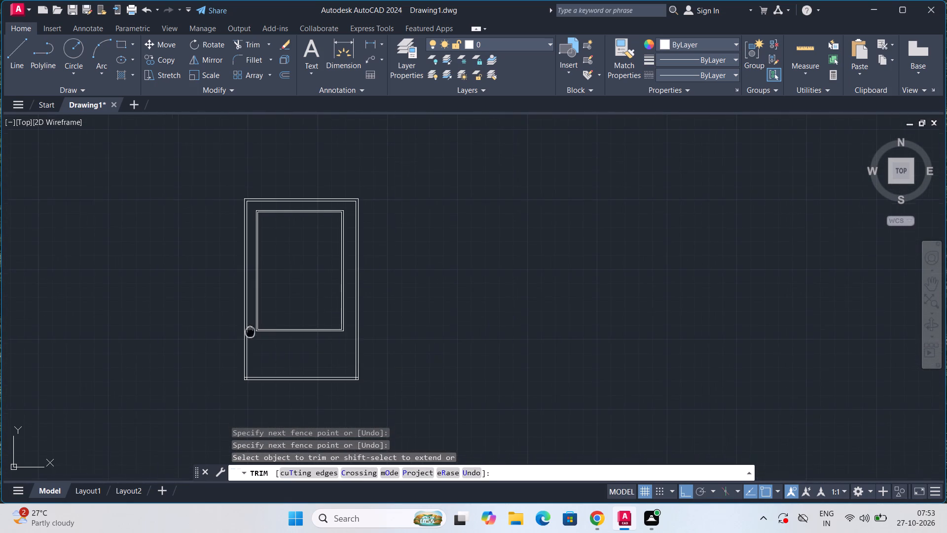
middle_drag(254, 318, 270, 264)
scroll(258, 311, up, 4)
scroll(298, 273, up, 2)
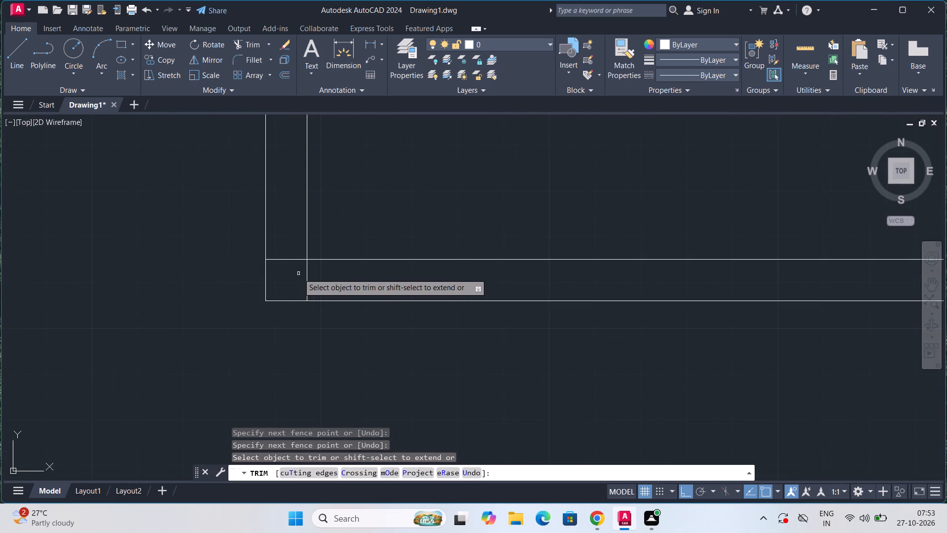
drag(291, 250, 320, 292)
Trim the overlapping inner-face lines at the outer wall's lower-right corner and end the Trim command.
scroll(320, 290, down, 3)
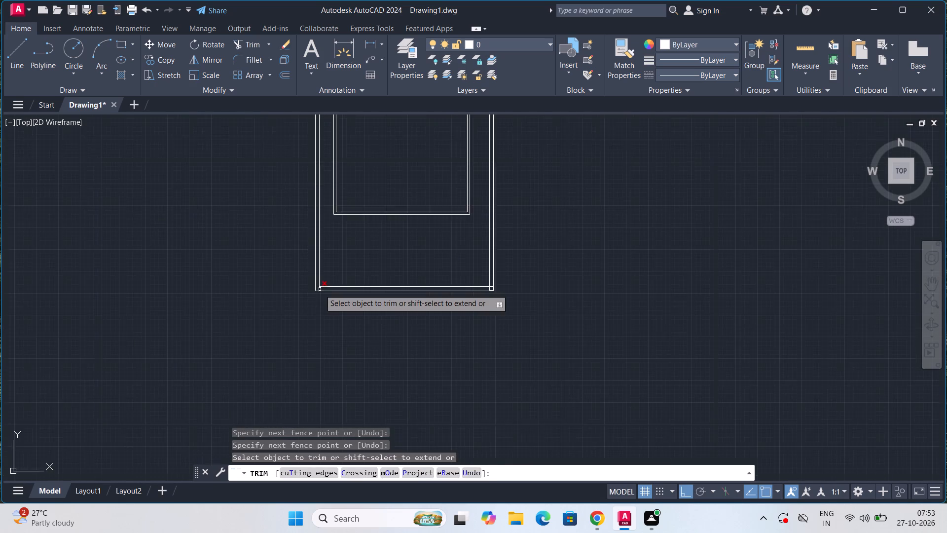
scroll(320, 289, down, 3)
scroll(441, 292, up, 7)
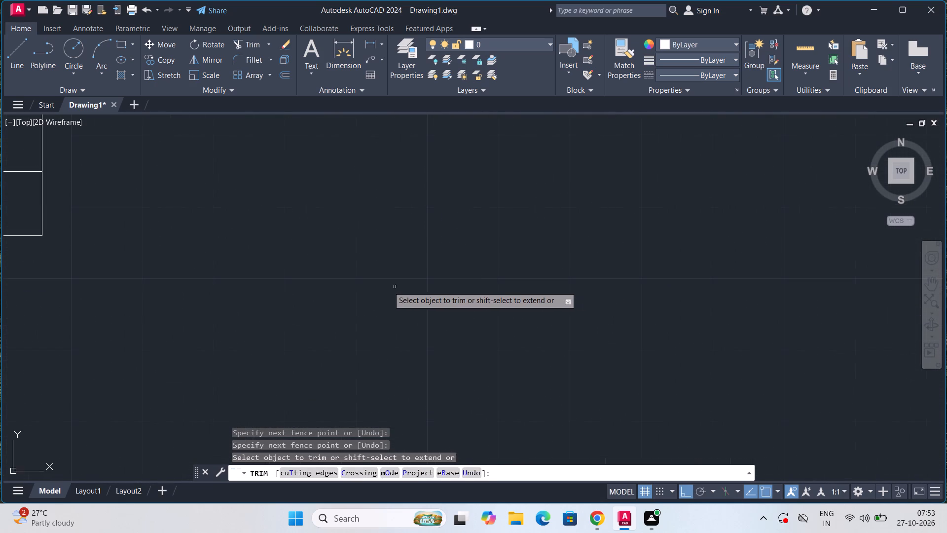
scroll(275, 273, down, 2)
drag(168, 229, 161, 248)
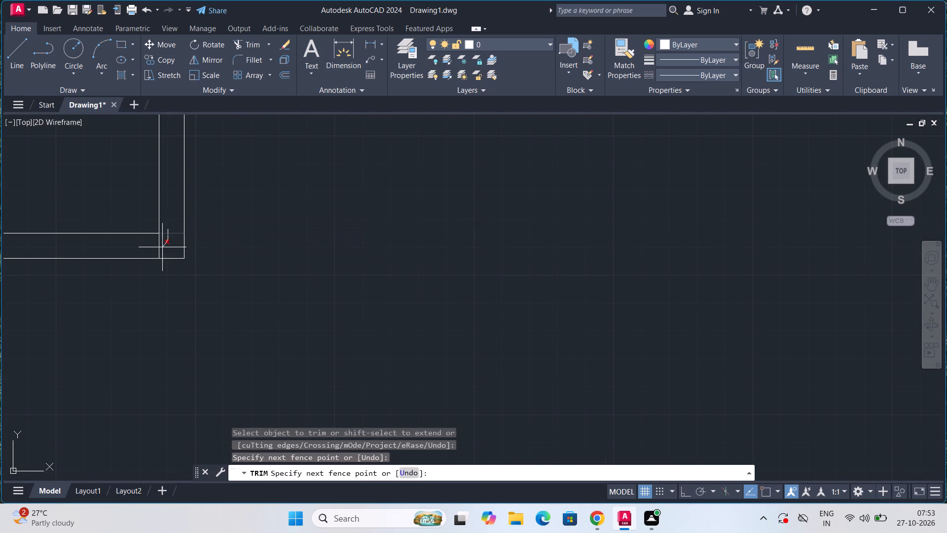
drag(161, 248, 158, 249)
scroll(265, 247, down, 6)
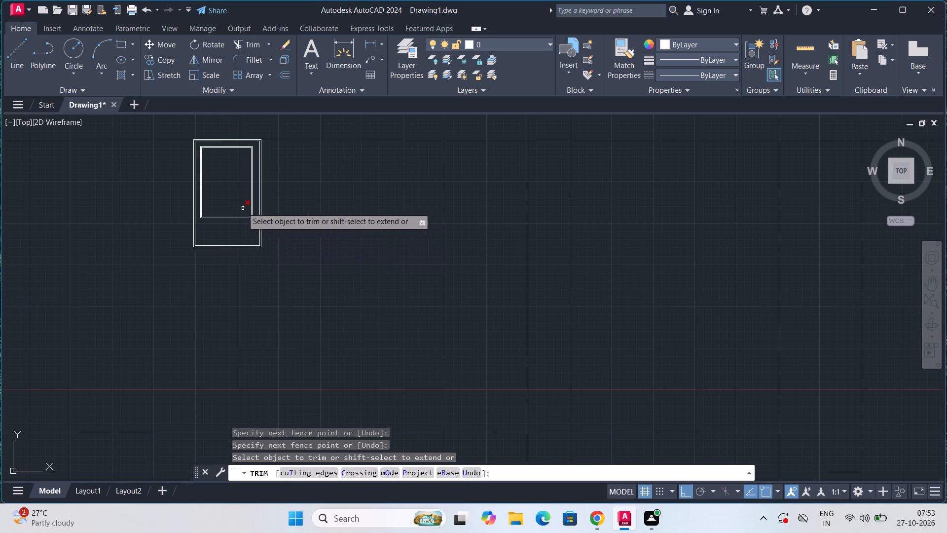
scroll(231, 193, up, 2)
middle_drag(231, 193, 312, 308)
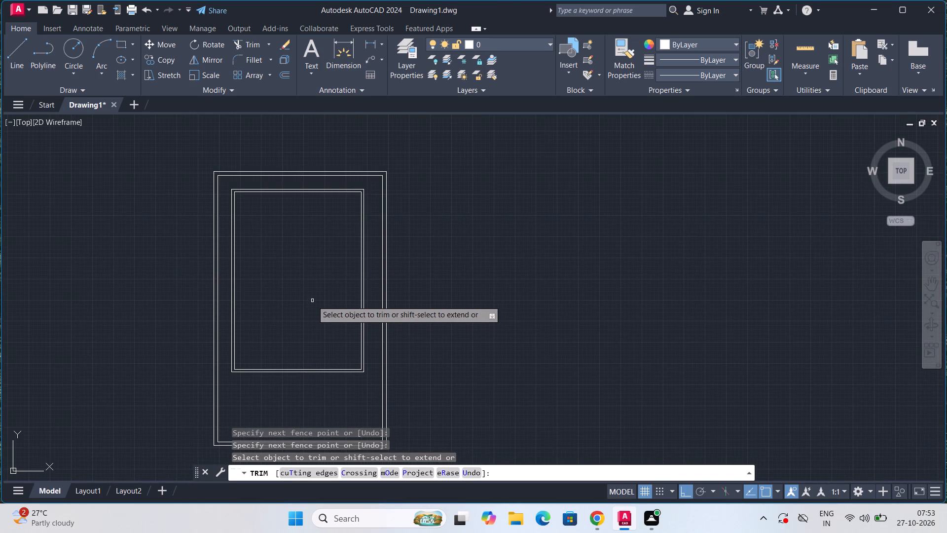
scroll(312, 303, up, 1)
key(Escape)
key(Escape)
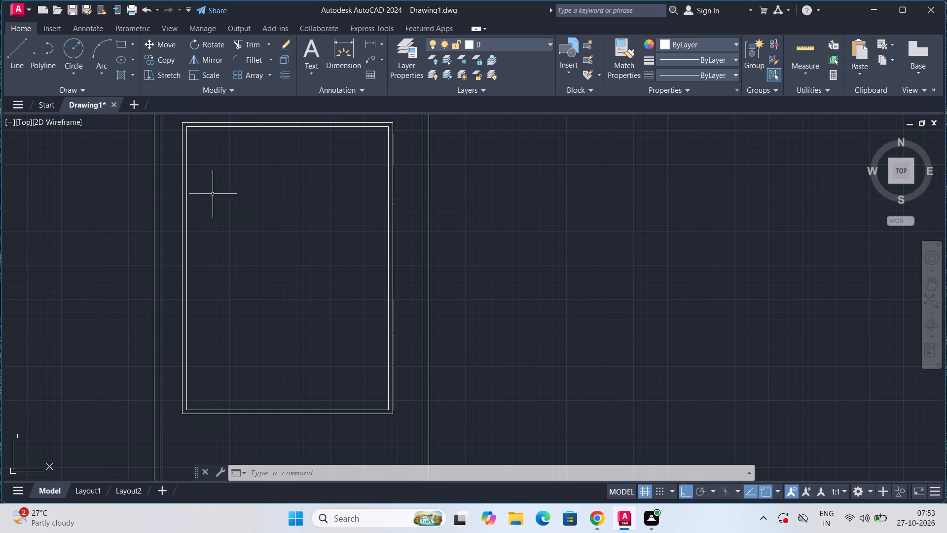
Offset the left inner wall's room-side line 11' to the right, and offset that new line 6" rightward to form a vertical partition wall.
click(186, 178)
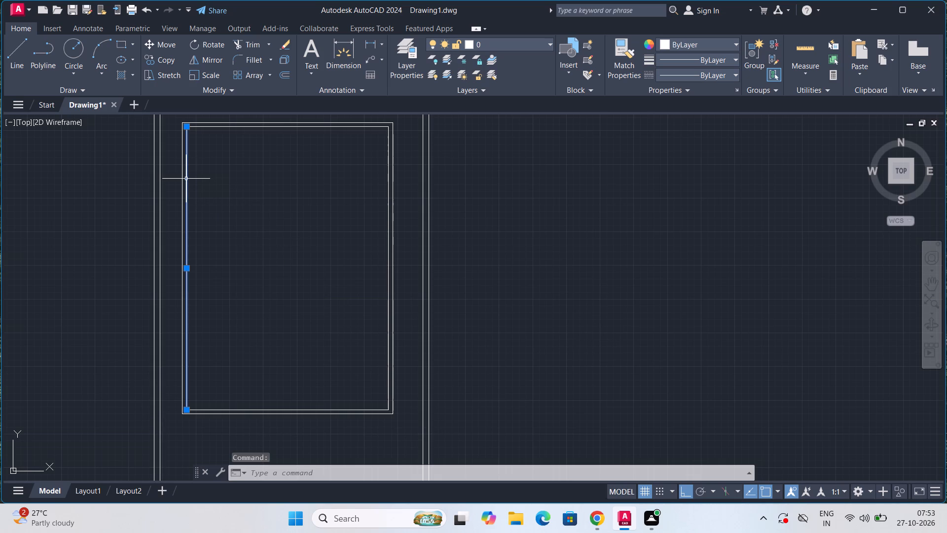
text(OFF)
key(Return)
click(186, 179)
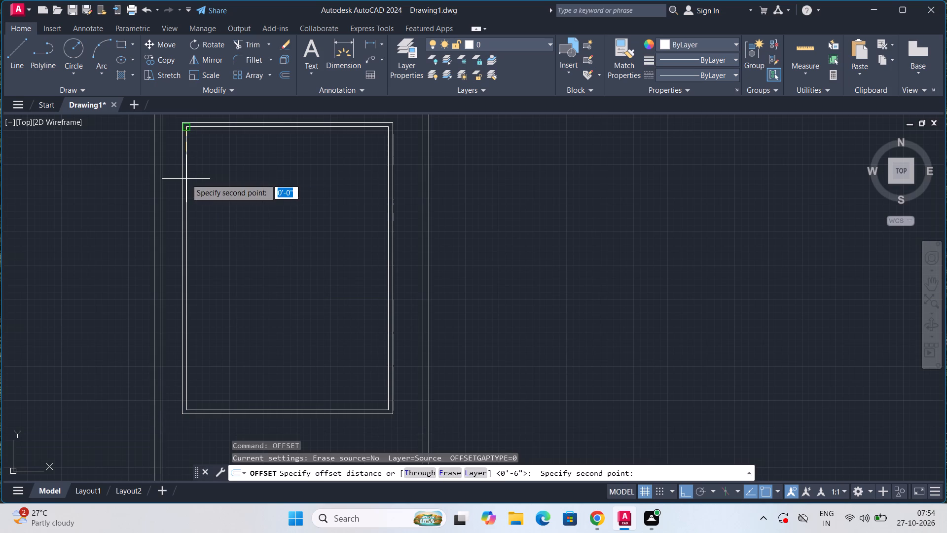
text(11')
key(Return)
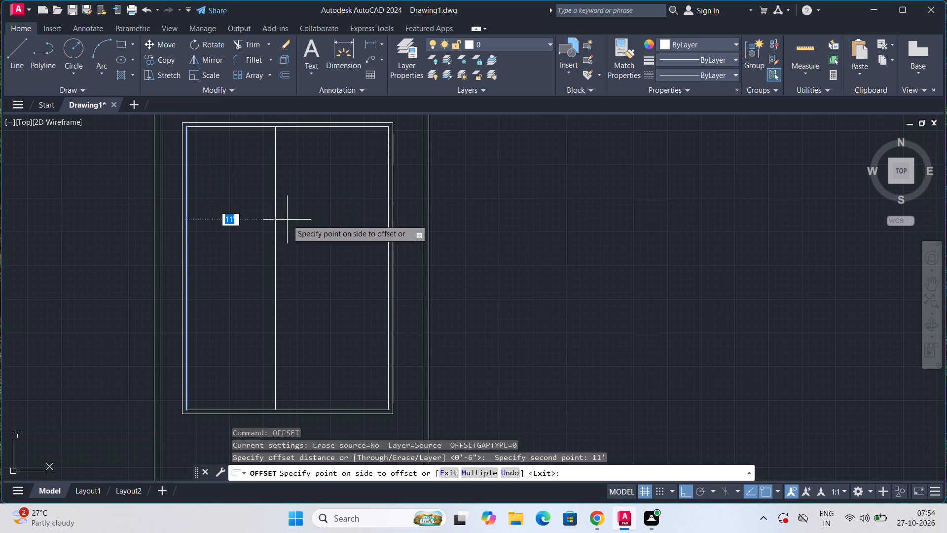
scroll(324, 232, up, 2)
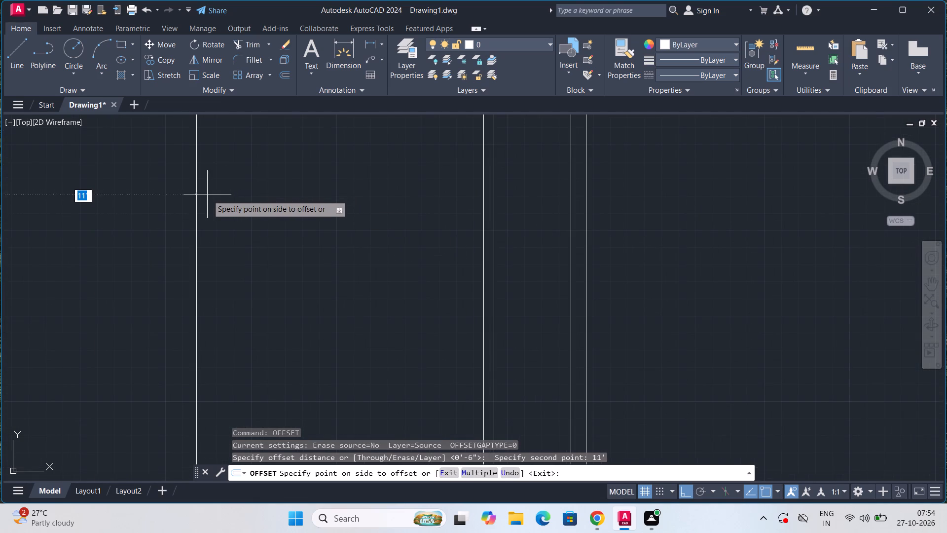
click(197, 202)
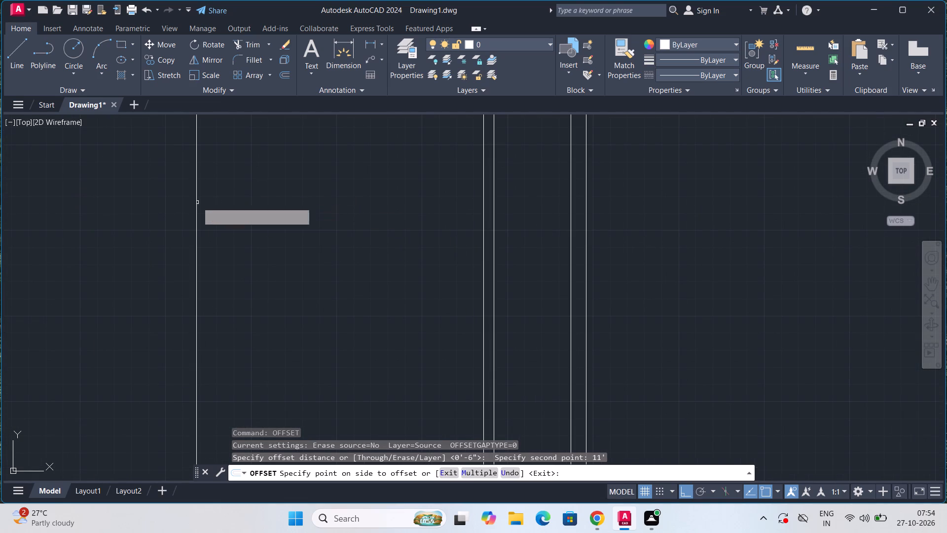
click(197, 207)
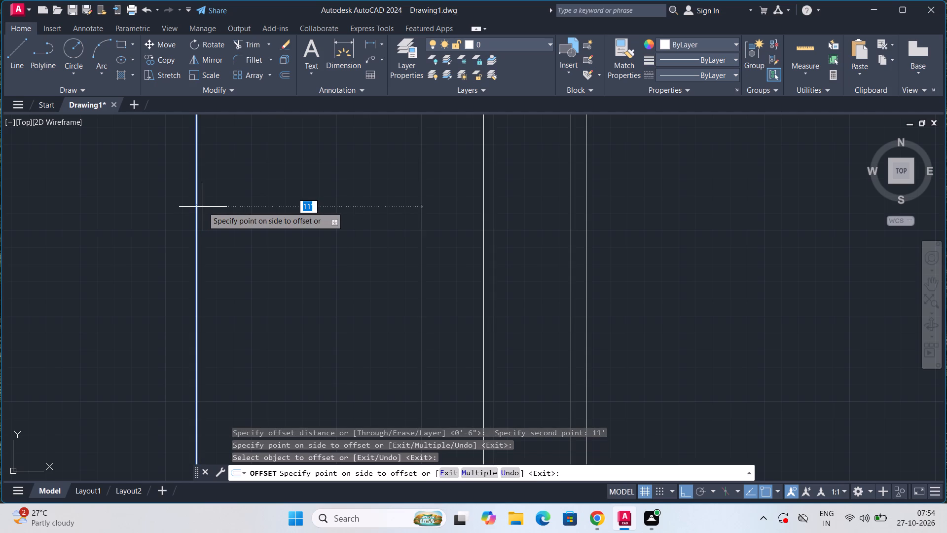
text(6")
key(Return)
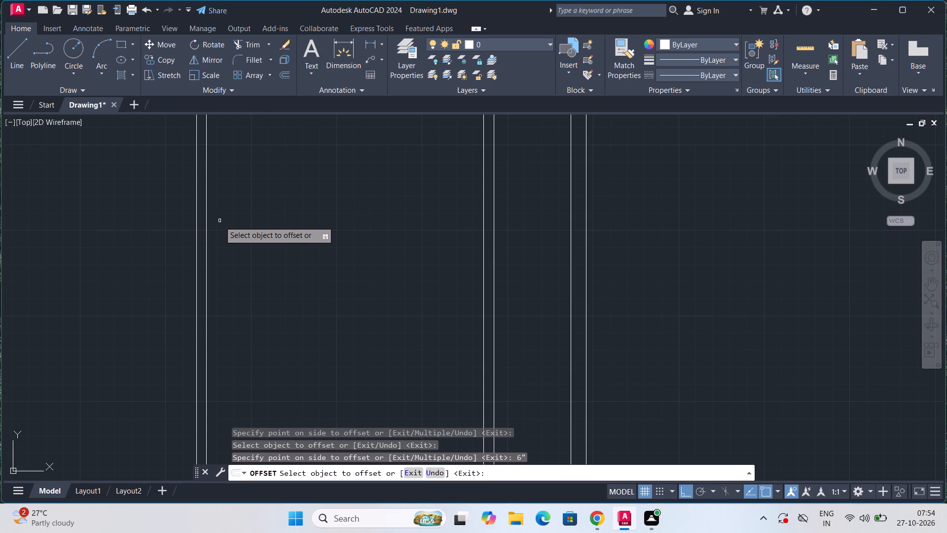
Offset the partition's right line 4' to the right, and offset that new line 6" rightward to form a second vertical partition.
scroll(223, 222, down, 1)
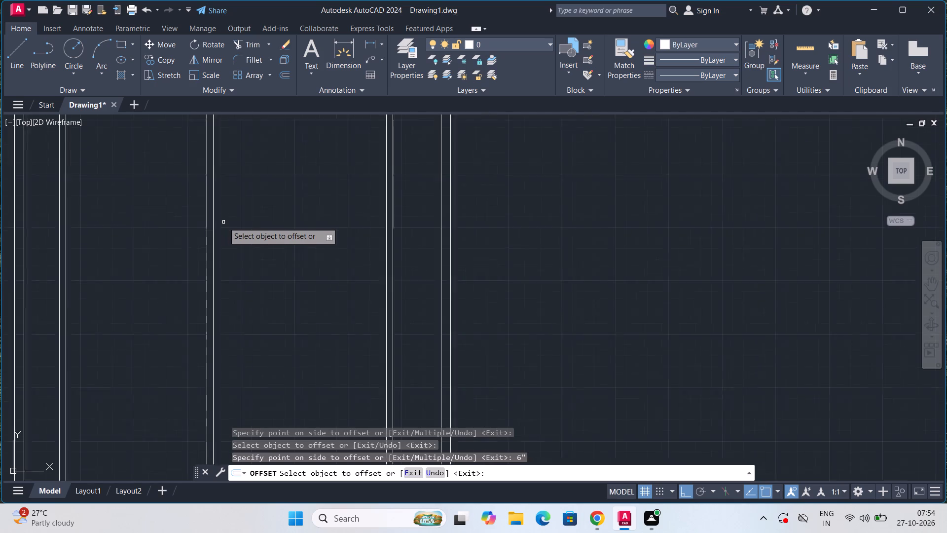
scroll(223, 222, down, 1)
click(218, 189)
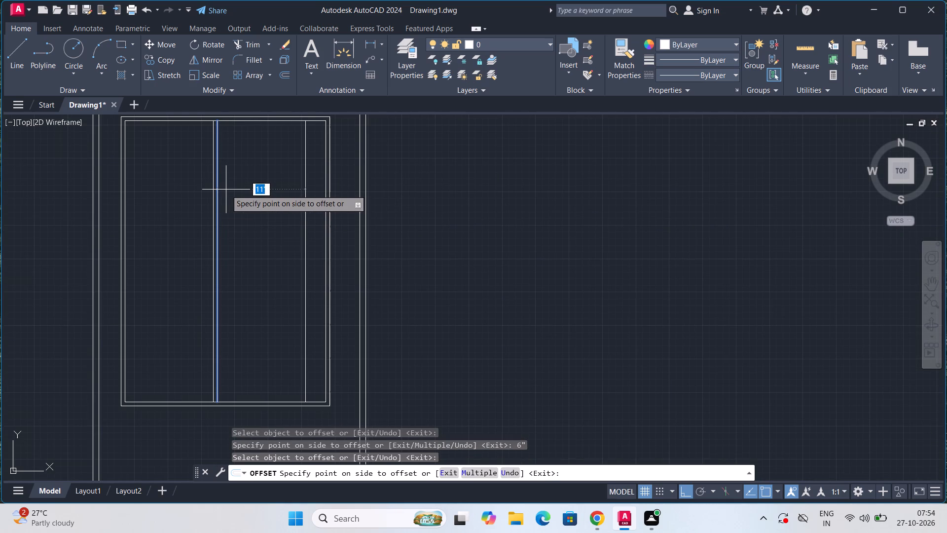
text(4')
key(Return)
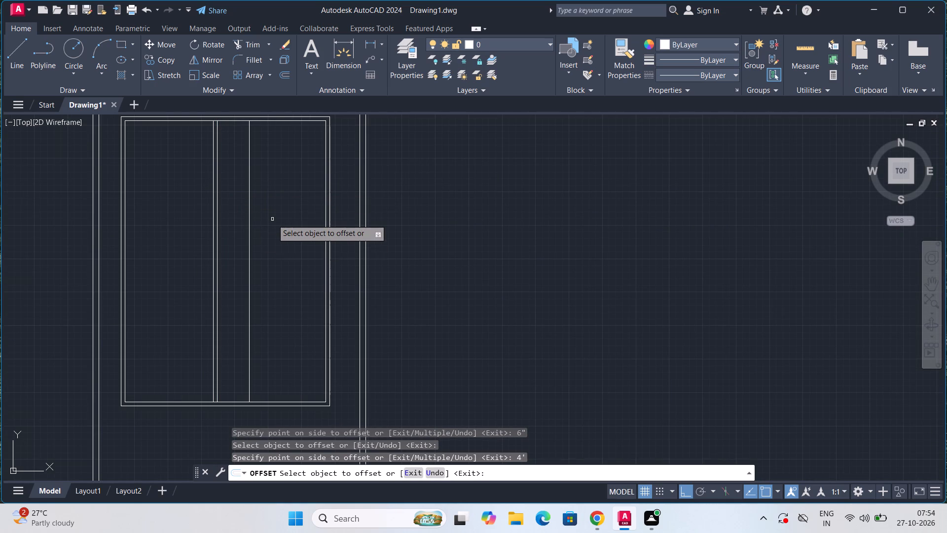
scroll(272, 219, up, 2)
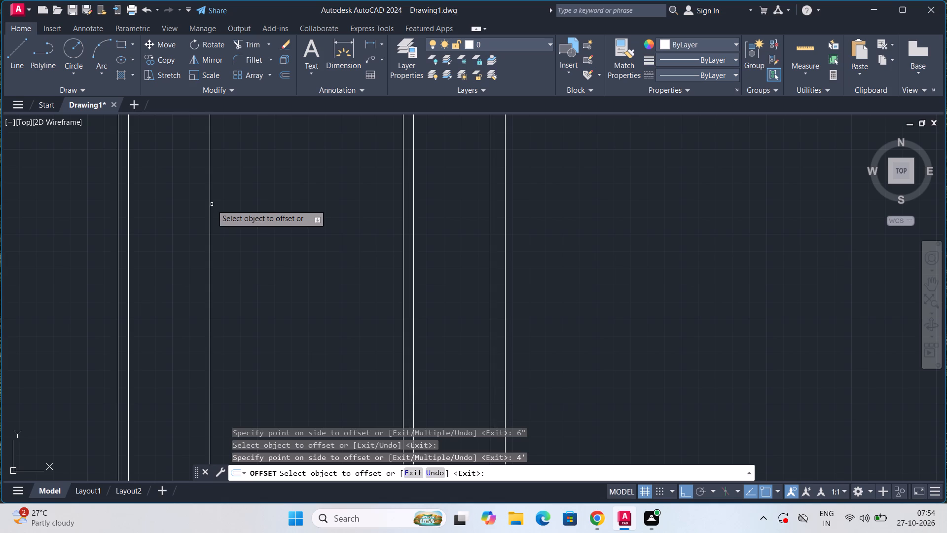
click(209, 204)
text(6")
key(Return)
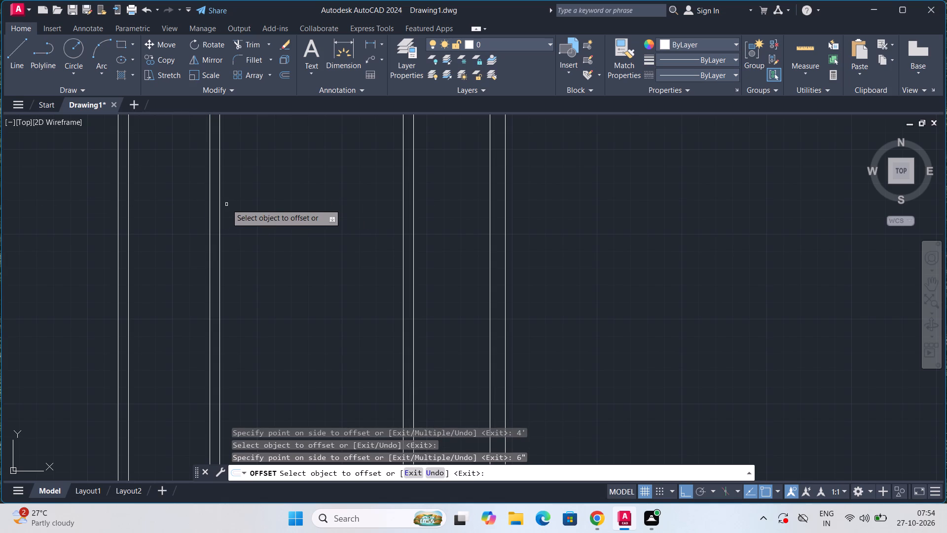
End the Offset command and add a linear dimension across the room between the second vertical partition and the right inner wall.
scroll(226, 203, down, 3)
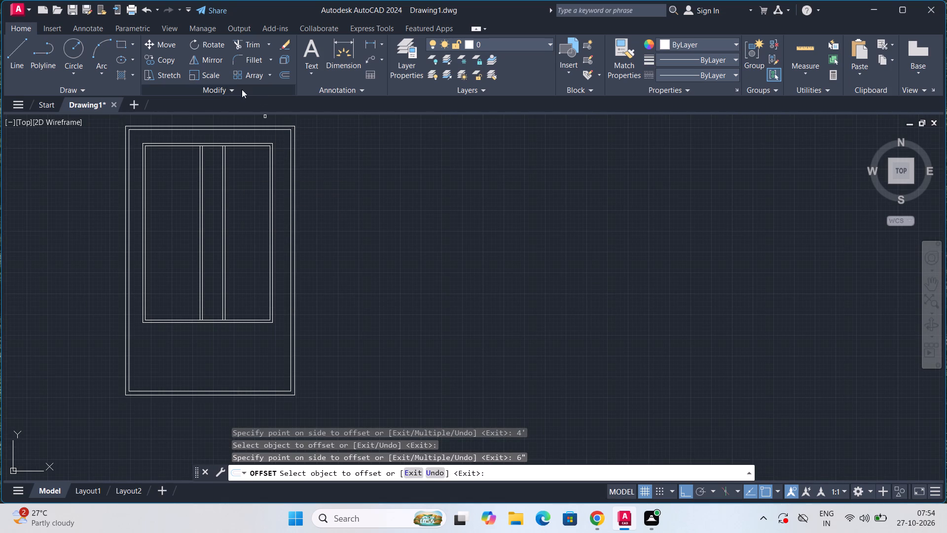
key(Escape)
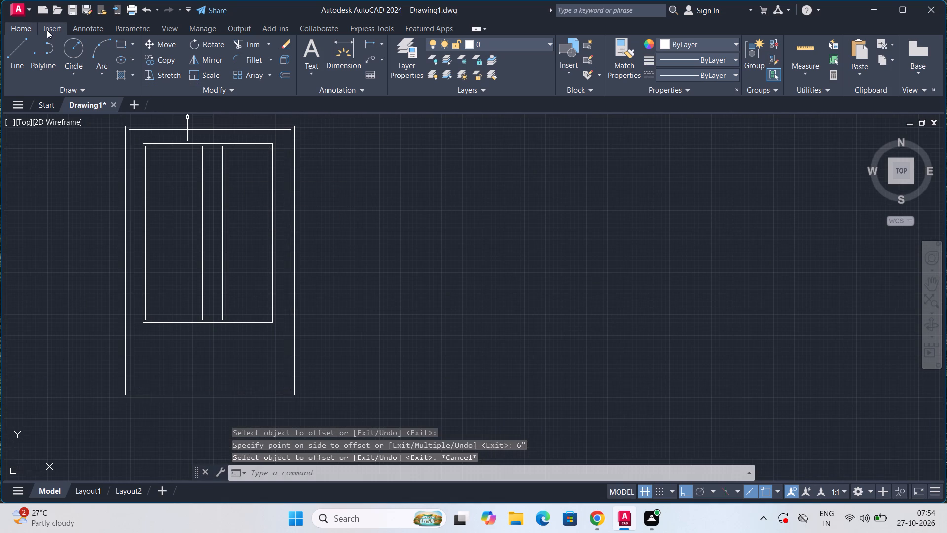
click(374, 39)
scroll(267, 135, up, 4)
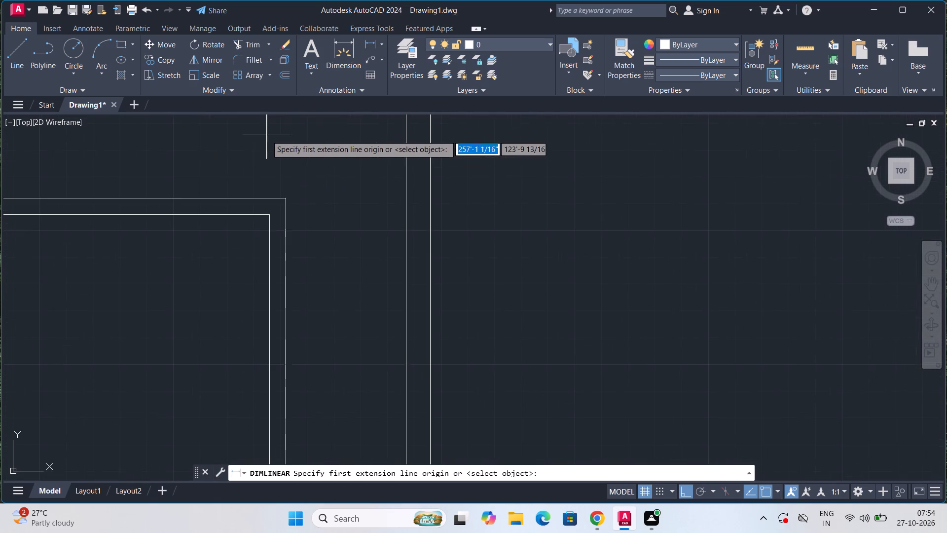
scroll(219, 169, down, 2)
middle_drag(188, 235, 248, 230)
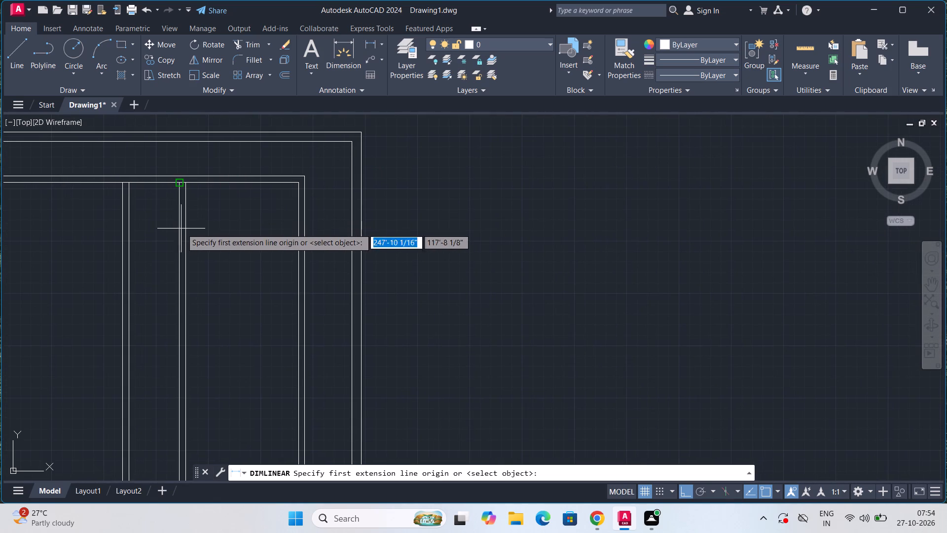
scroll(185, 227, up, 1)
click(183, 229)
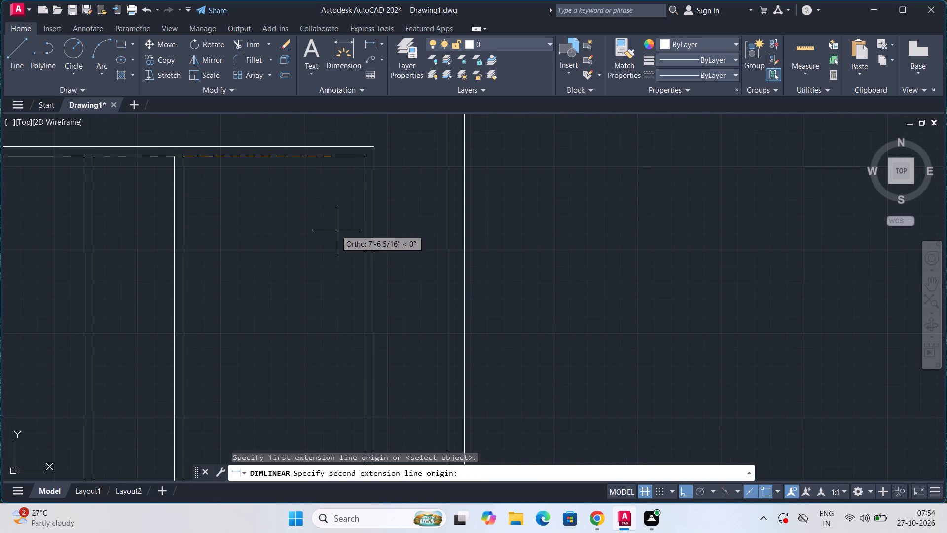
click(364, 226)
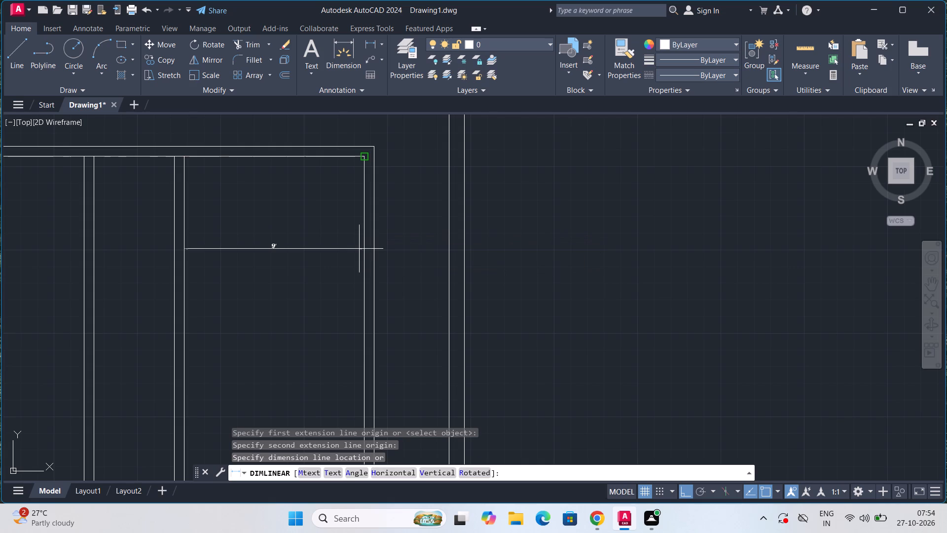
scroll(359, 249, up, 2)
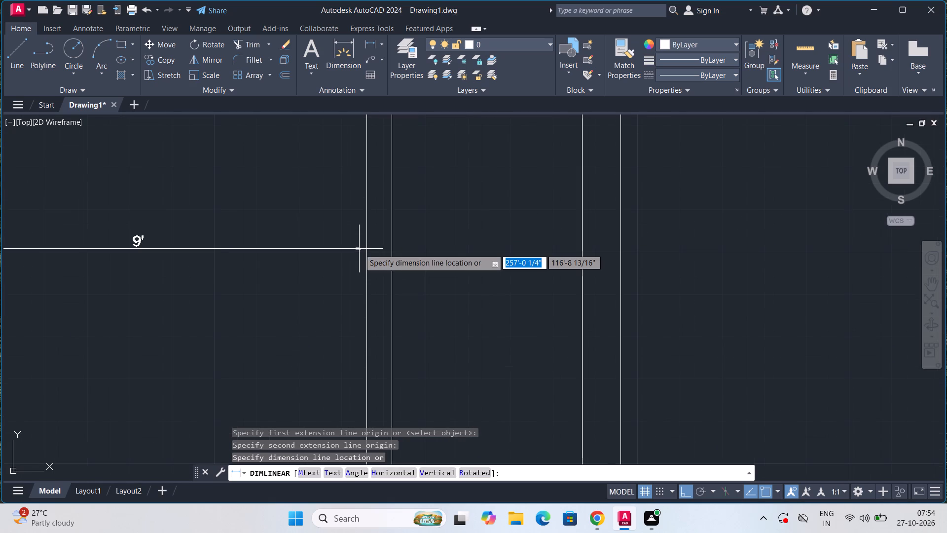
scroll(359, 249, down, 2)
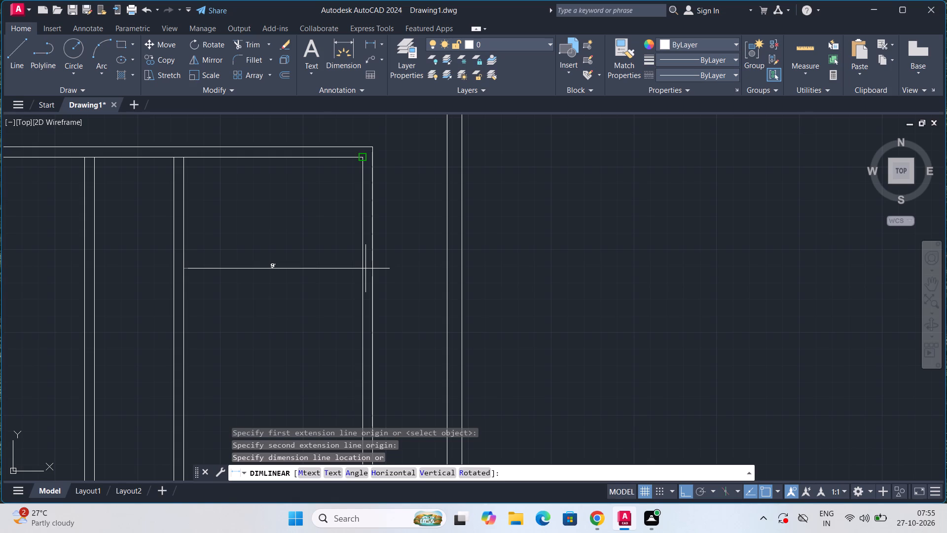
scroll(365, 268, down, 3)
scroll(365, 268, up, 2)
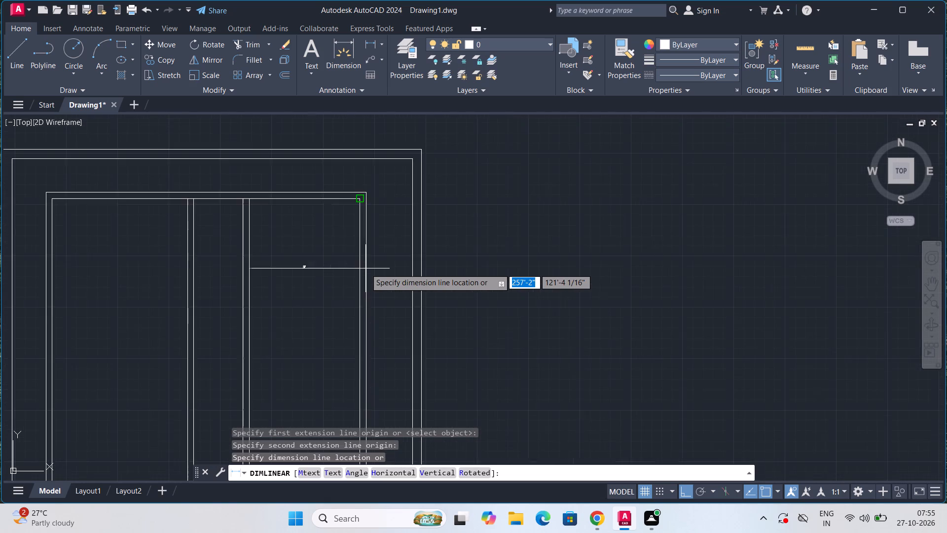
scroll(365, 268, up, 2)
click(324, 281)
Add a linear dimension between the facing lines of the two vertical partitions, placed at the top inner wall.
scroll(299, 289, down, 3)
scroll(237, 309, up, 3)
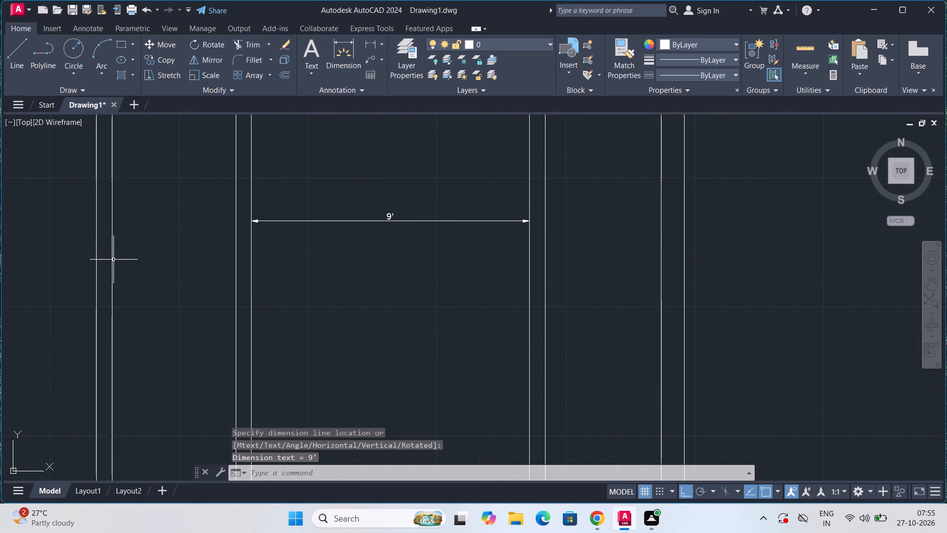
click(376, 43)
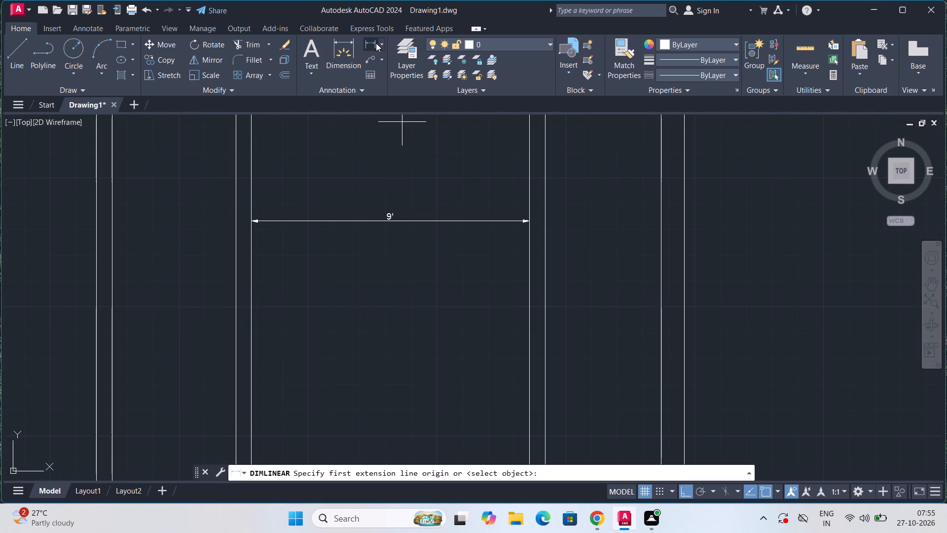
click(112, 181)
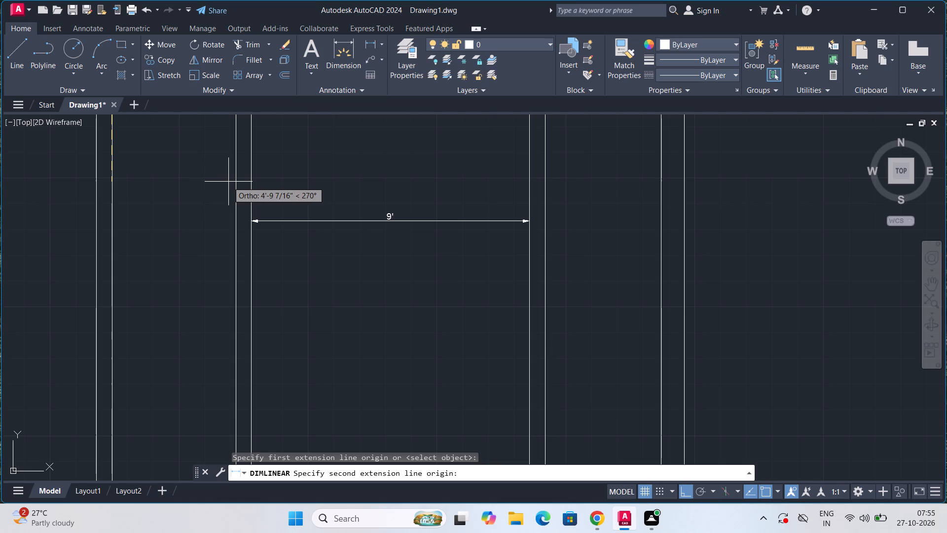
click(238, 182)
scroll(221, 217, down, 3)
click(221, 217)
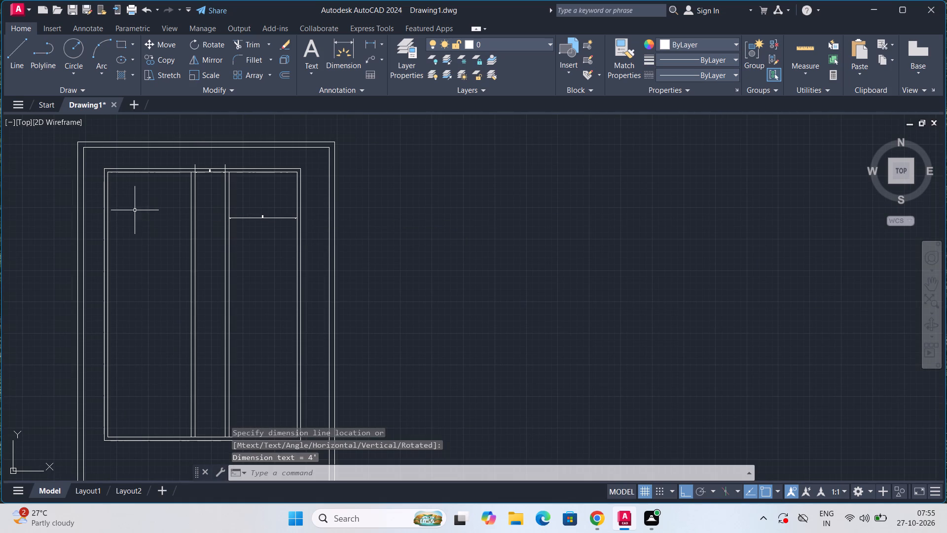
Measure the room width from the left inner wall to the first partition with a linear dimension, without placing it.
scroll(164, 205, up, 2)
click(365, 46)
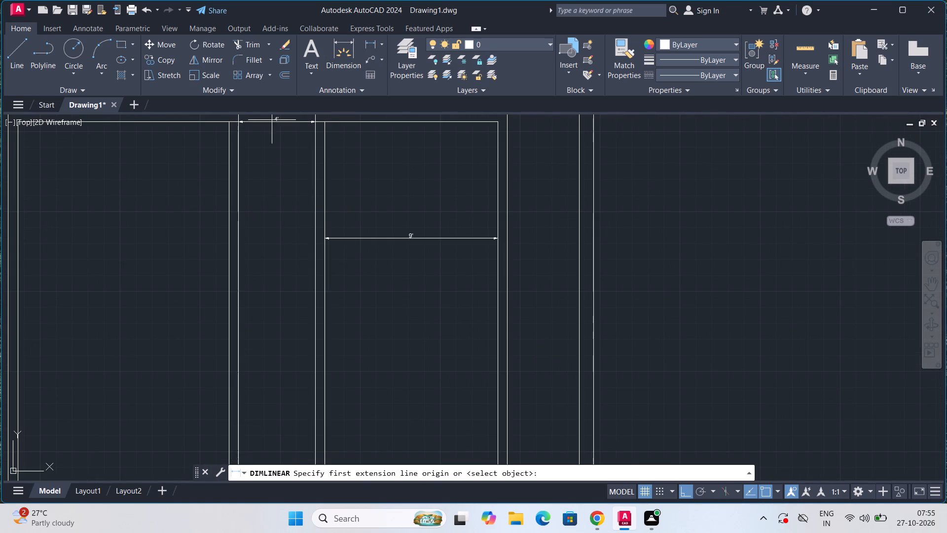
scroll(255, 178, down, 1)
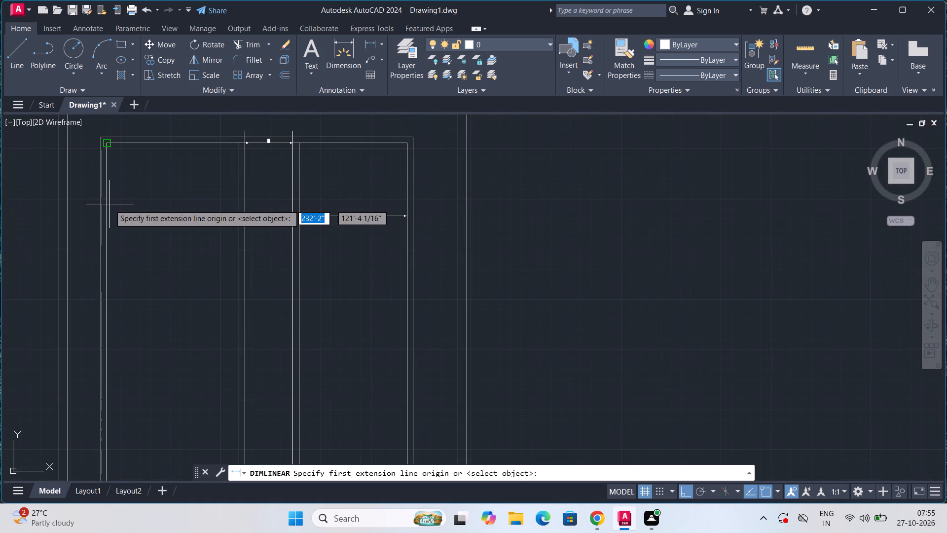
click(108, 205)
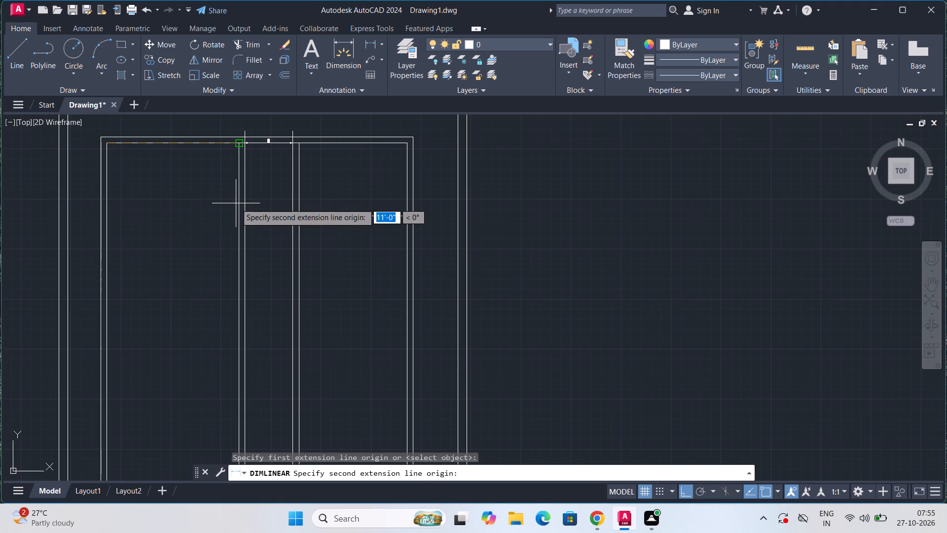
click(240, 202)
scroll(232, 216, up, 2)
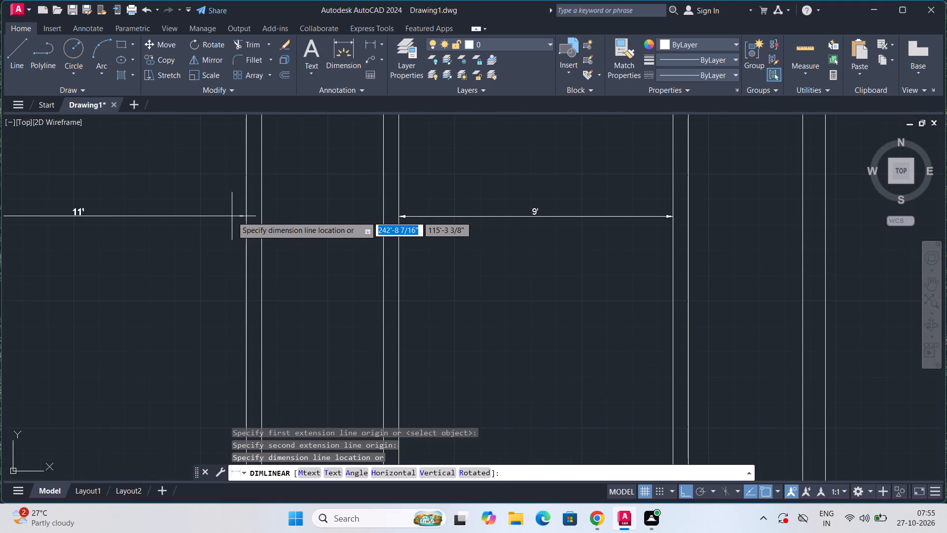
scroll(232, 217, down, 1)
key(Escape)
key(Escape)
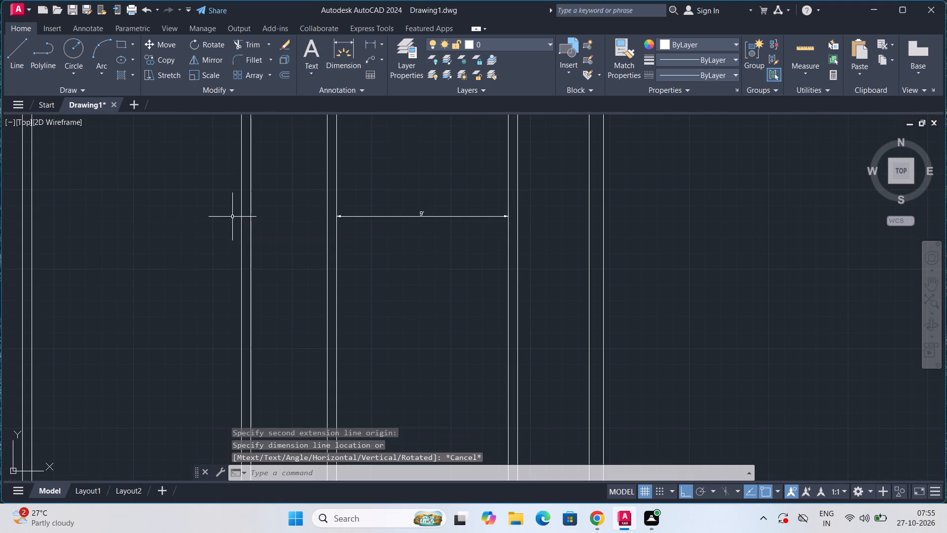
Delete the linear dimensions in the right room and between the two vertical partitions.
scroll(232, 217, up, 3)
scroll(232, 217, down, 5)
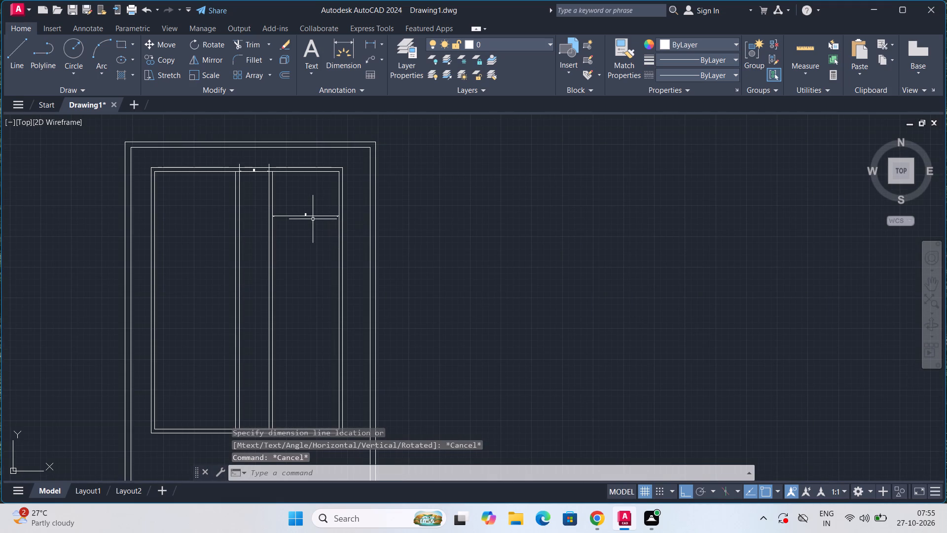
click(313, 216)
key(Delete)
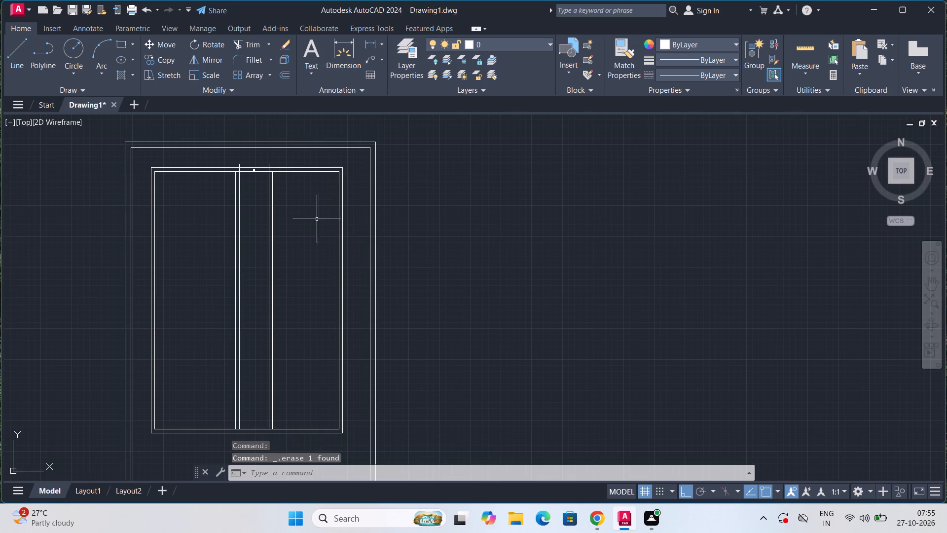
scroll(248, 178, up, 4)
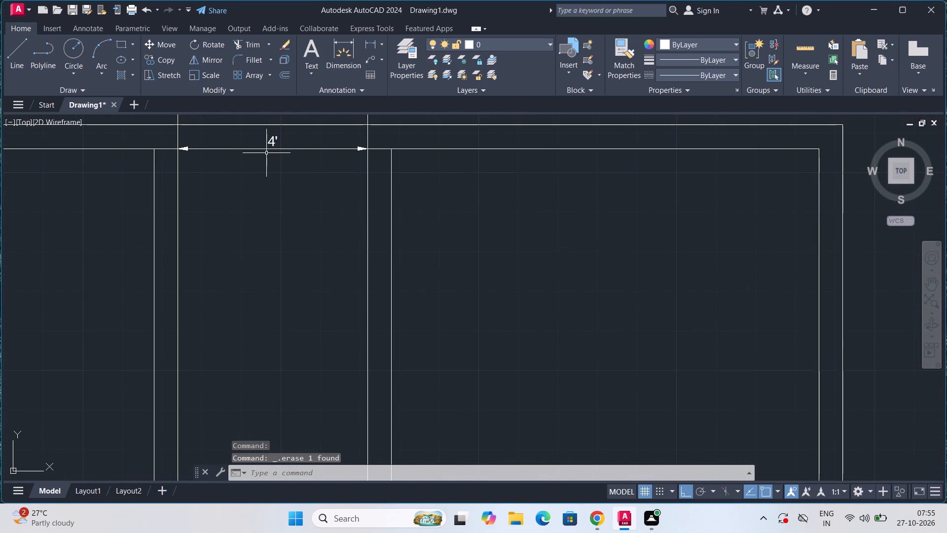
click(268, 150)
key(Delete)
Offset the top inner wall's room-side line 12' downward, and offset that new line 6" downward to form a horizontal partition wall.
scroll(268, 152, down, 4)
scroll(256, 225, up, 1)
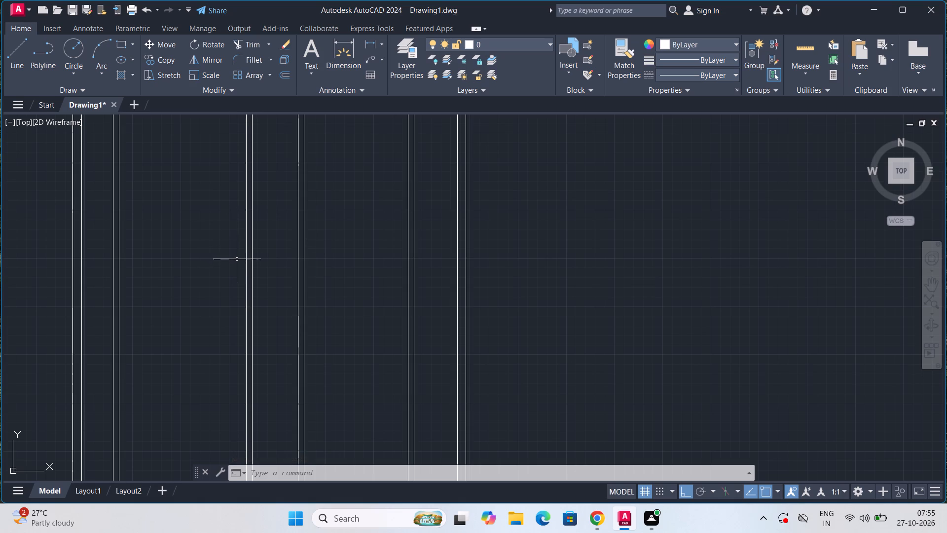
scroll(237, 244, down, 2)
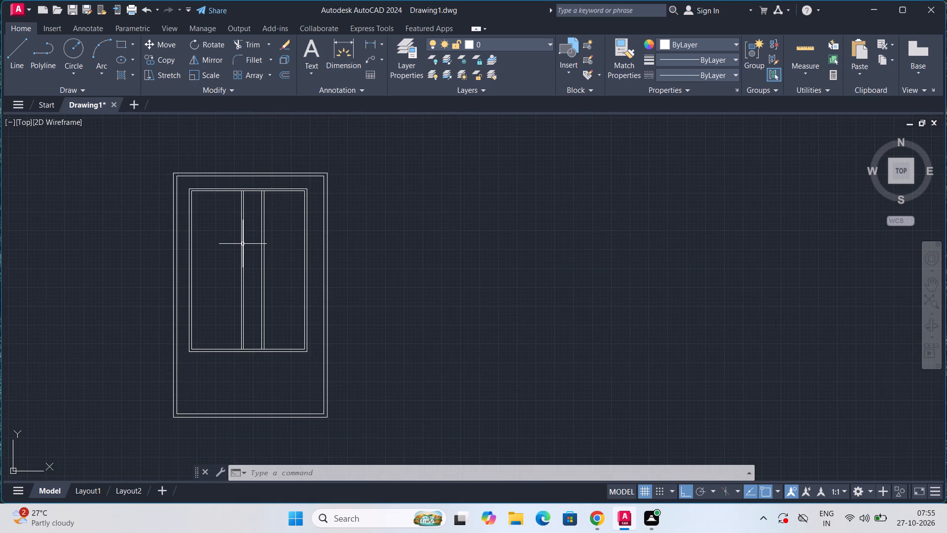
key(o)
key(f)
key(f)
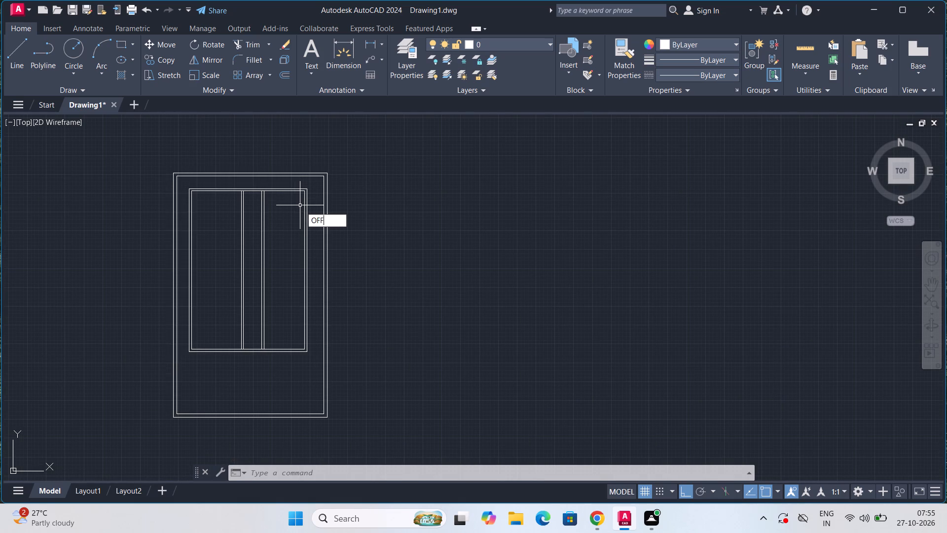
key(Return)
scroll(288, 205, up, 2)
click(298, 170)
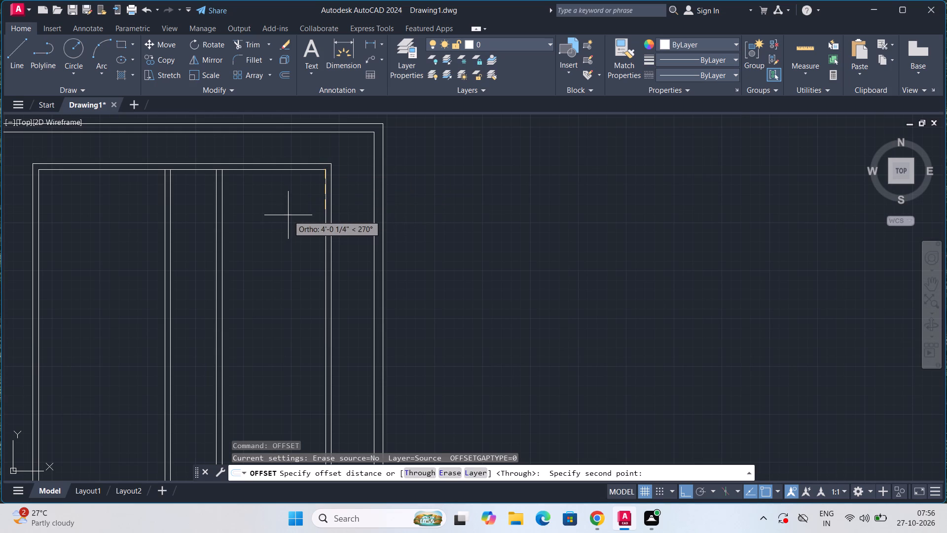
text(12')
key(Return)
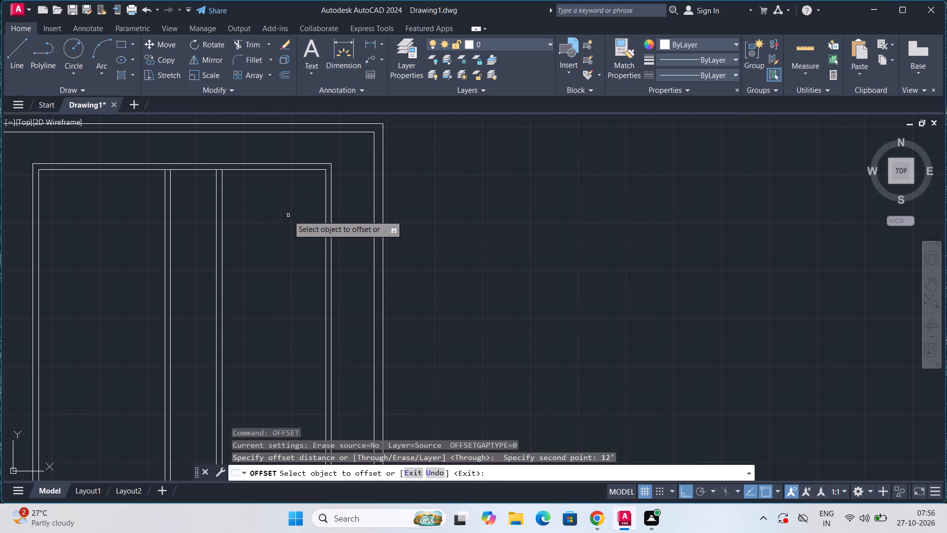
click(289, 169)
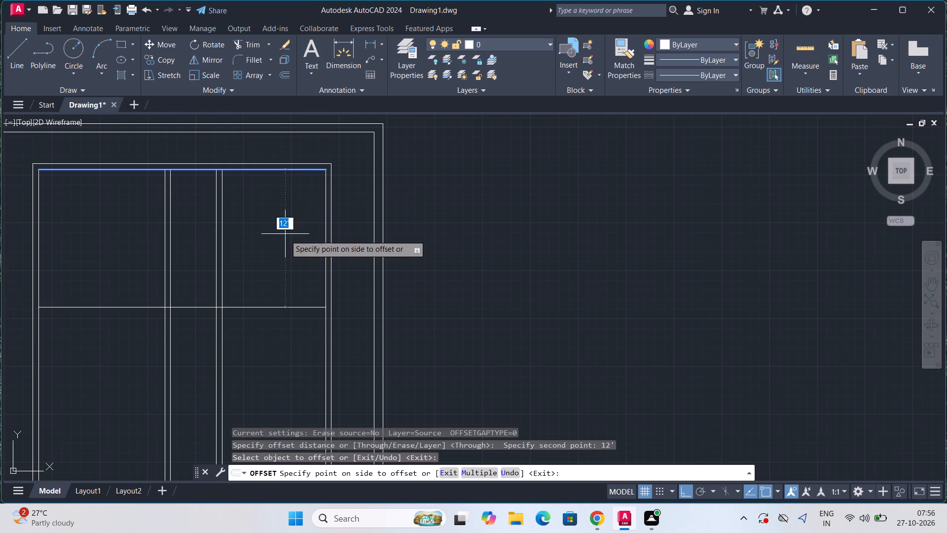
click(285, 236)
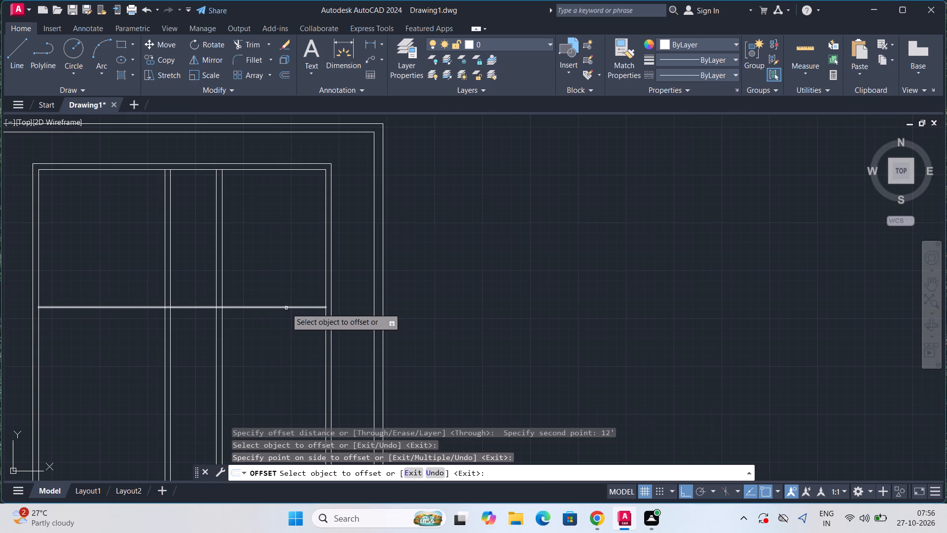
click(286, 308)
text(6")
key(Return)
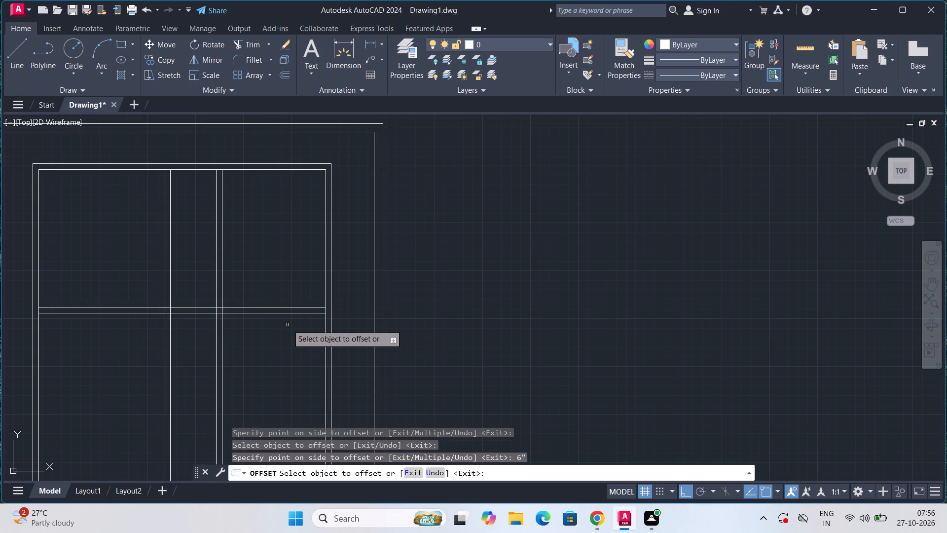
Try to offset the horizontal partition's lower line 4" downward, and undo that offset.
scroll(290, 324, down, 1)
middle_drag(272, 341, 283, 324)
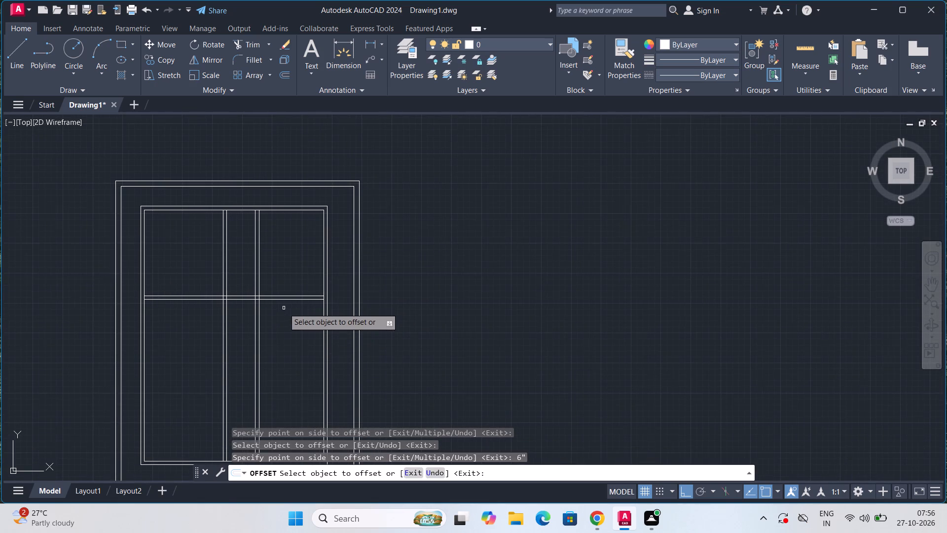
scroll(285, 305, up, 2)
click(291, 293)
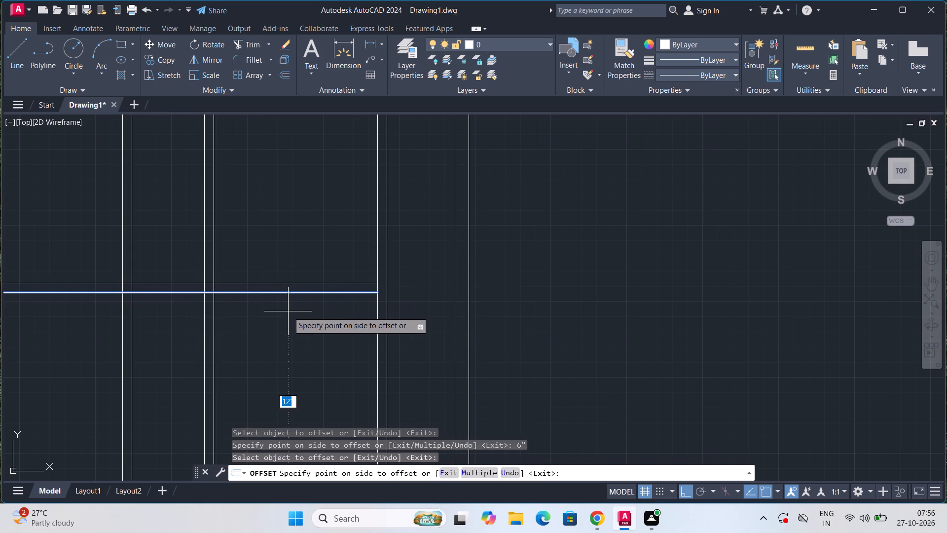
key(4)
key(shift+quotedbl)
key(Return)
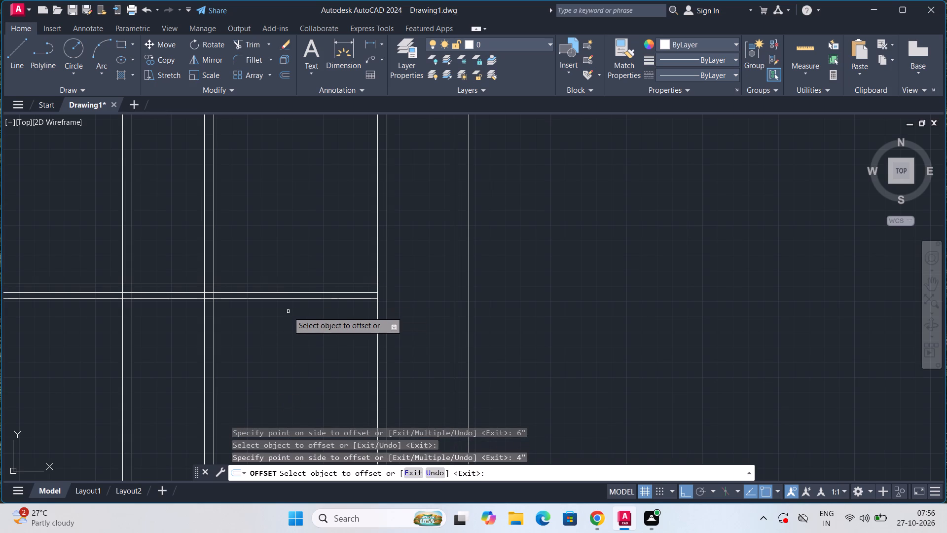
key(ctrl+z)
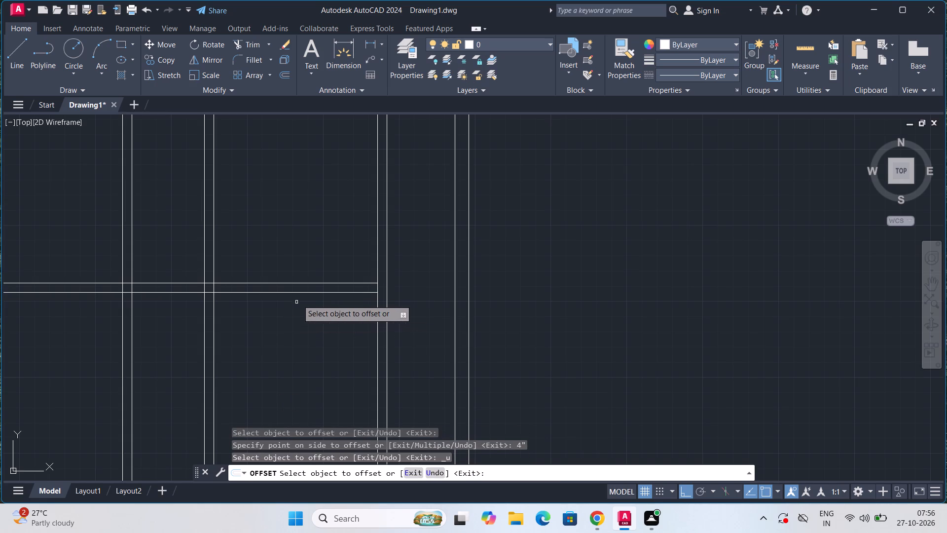
Offset the horizontal partition's lower line 4' downward, and offset that new line 6" downward to form a second horizontal partition wall.
click(302, 293)
text(4')
key(Return)
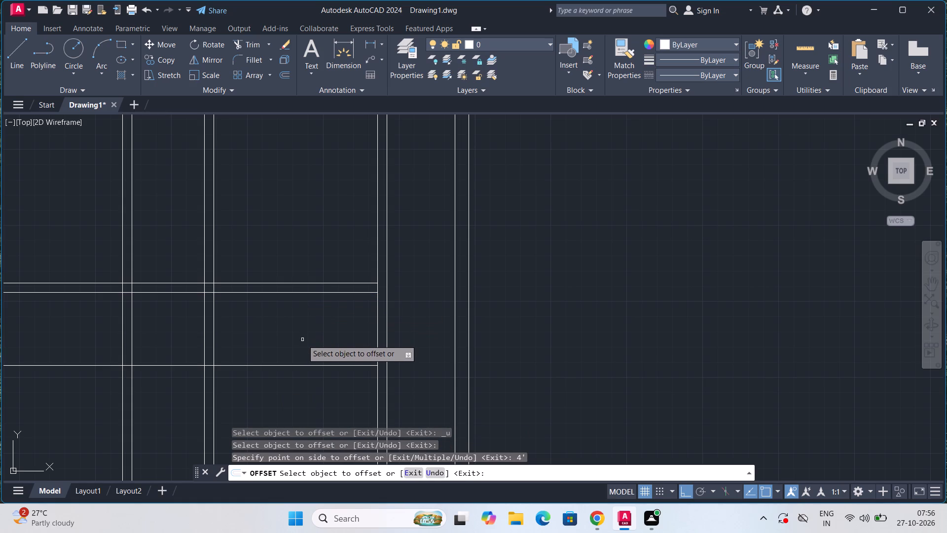
click(319, 366)
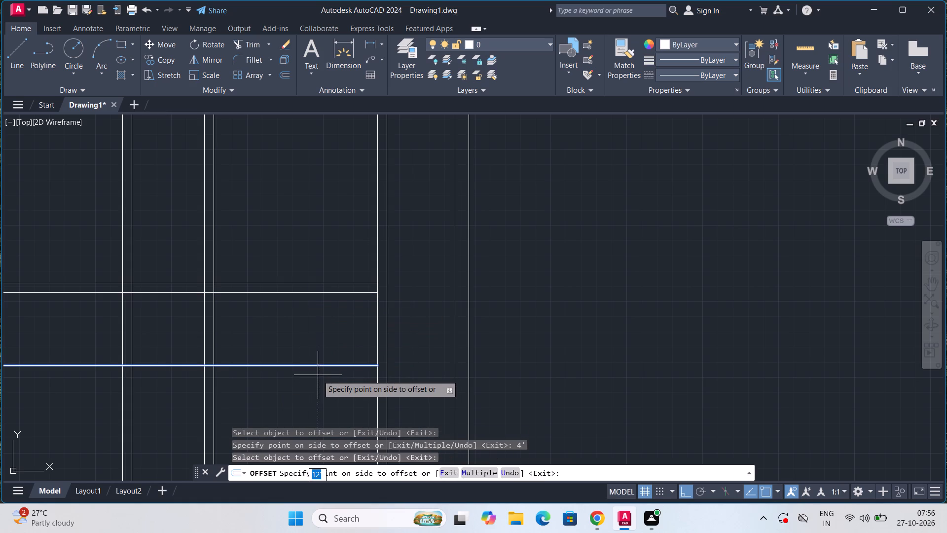
text(6")
key(Return)
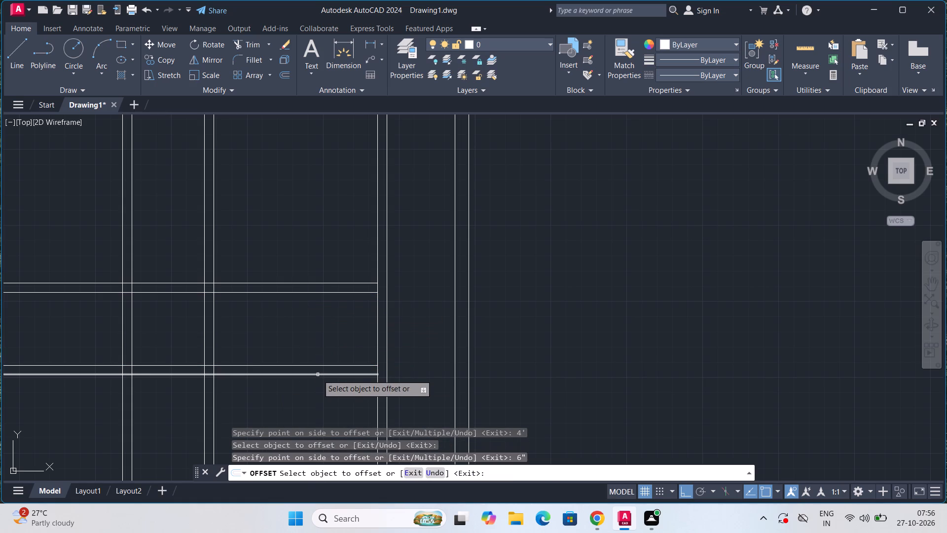
Offset the second horizontal partition's lower line 10' downward.
scroll(318, 374, down, 3)
middle_drag(319, 373, 360, 314)
scroll(343, 331, up, 3)
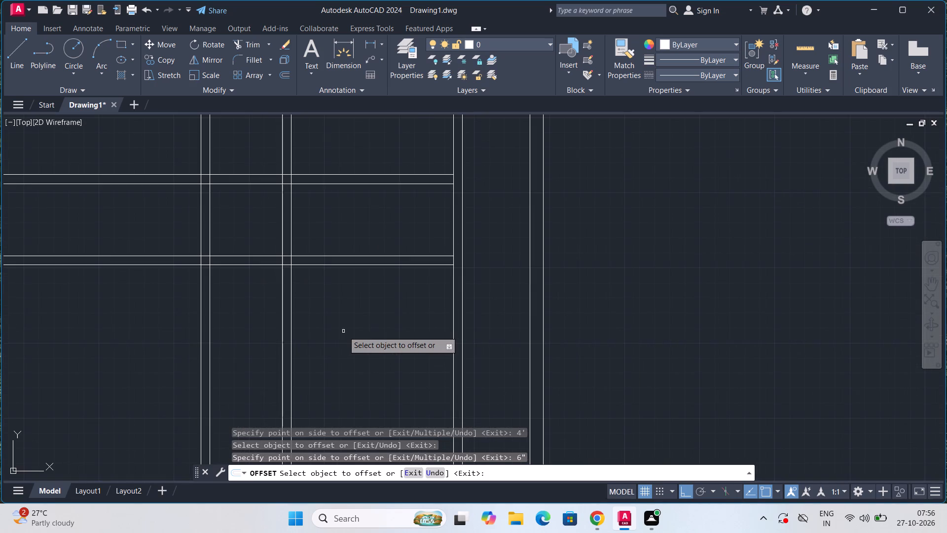
scroll(343, 331, down, 2)
middle_drag(343, 331, 381, 285)
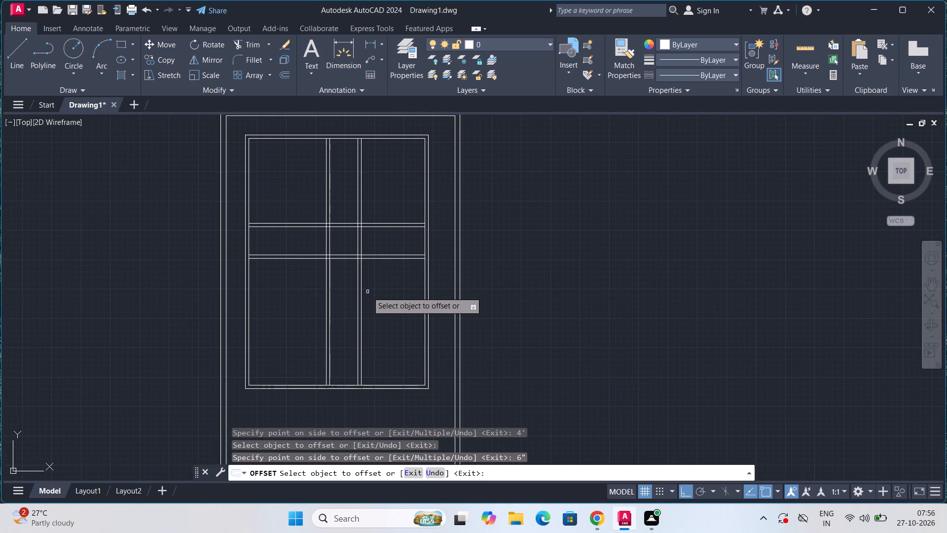
scroll(367, 292, up, 1)
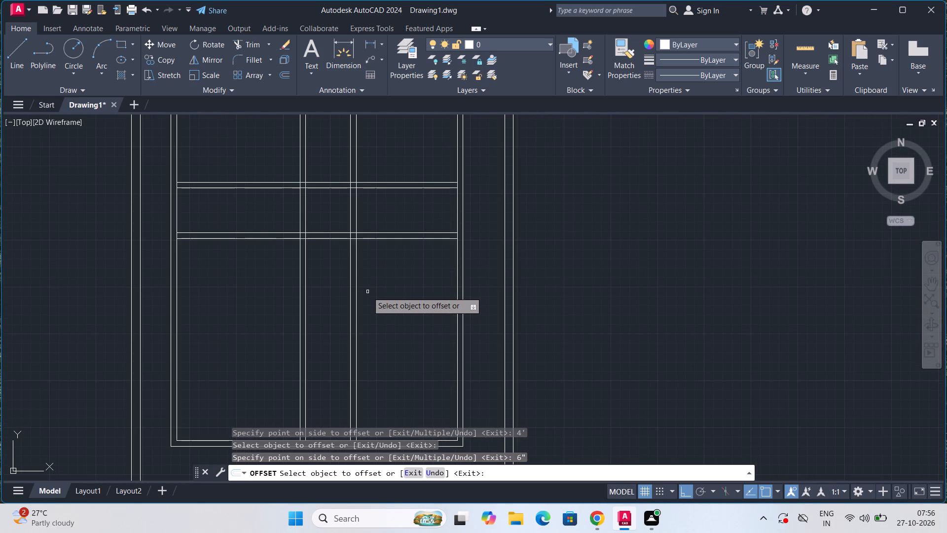
key(1)
text(0')
key(Return)
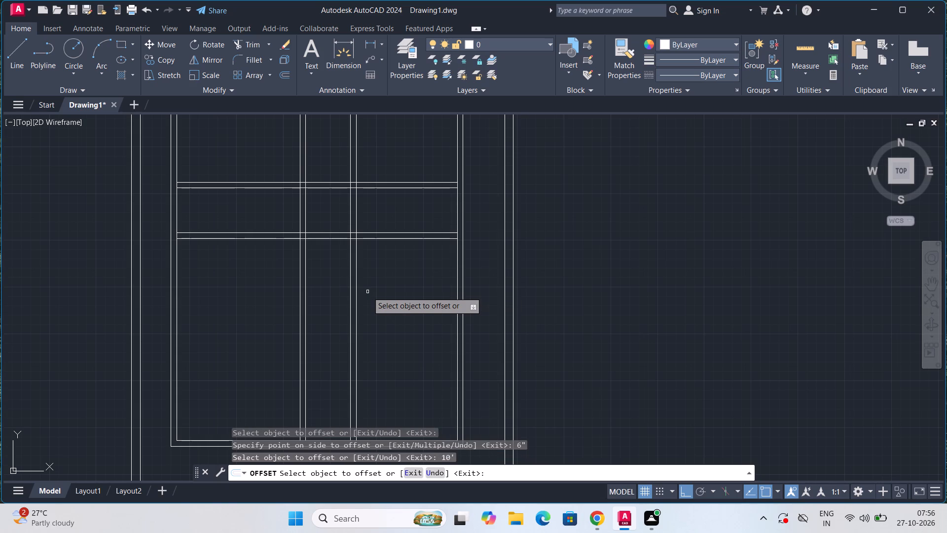
click(401, 240)
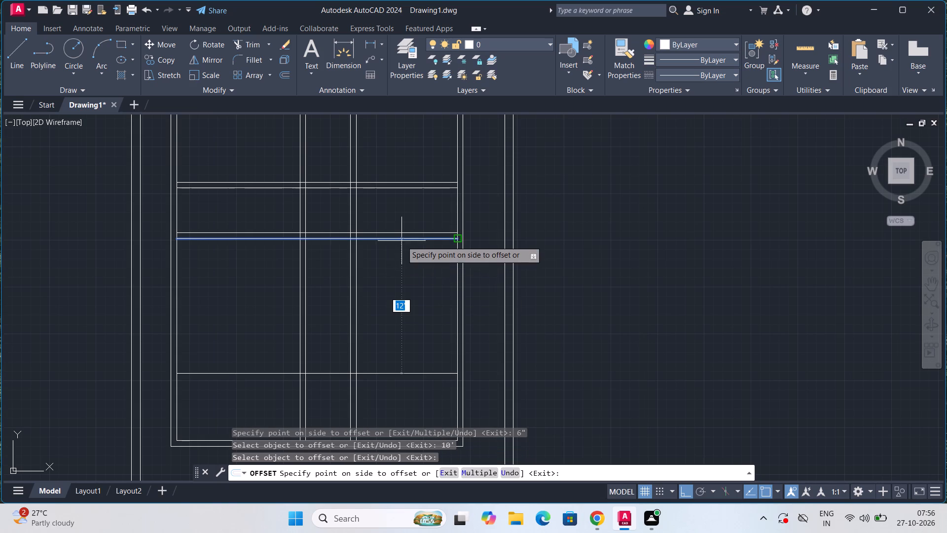
text(10')
key(Return)
Offset the lowest horizontal partition line downward to start the third horizontal partition wall's thickness.
scroll(402, 317, down, 1)
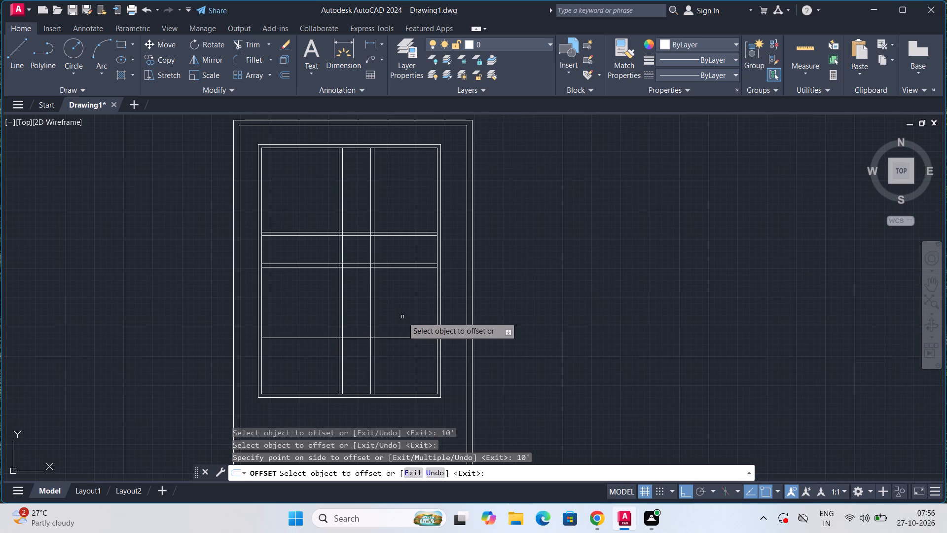
middle_drag(402, 317, 426, 263)
scroll(374, 294, up, 2)
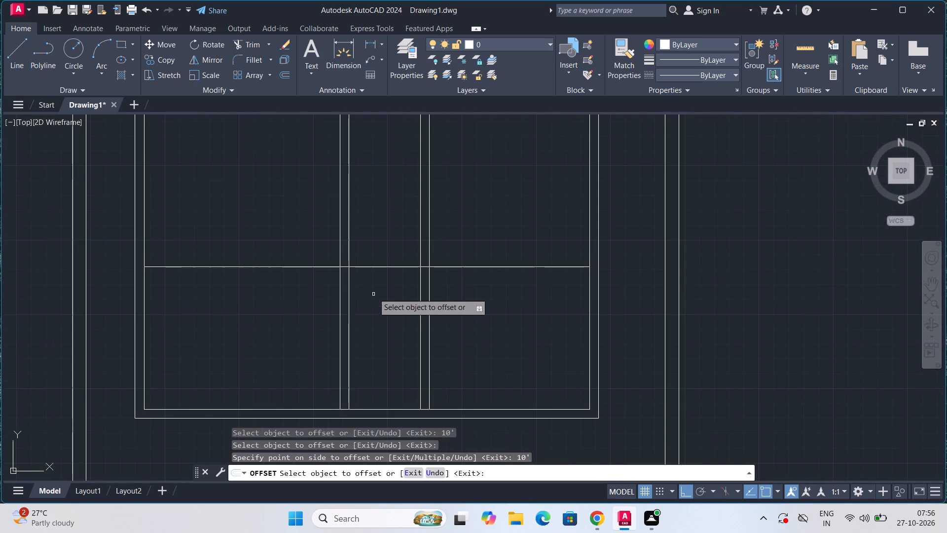
click(307, 266)
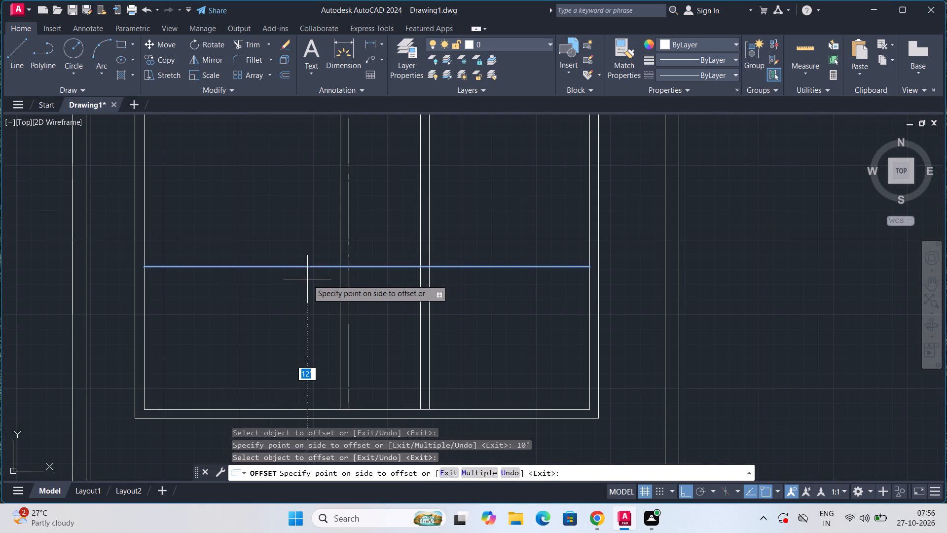
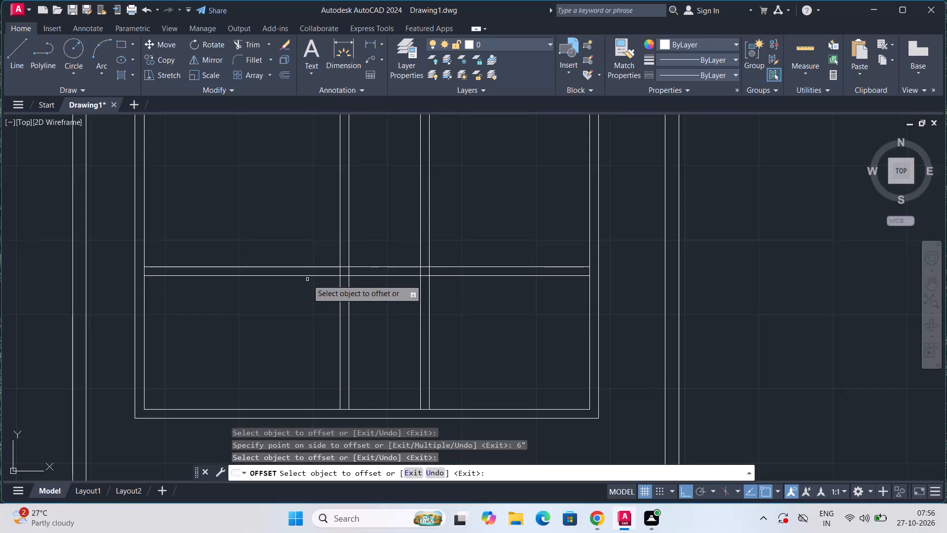
Check the clear distance between the lowest horizontal partition and the bottom outer wall with a linear dimension, without placing it.
key(Escape)
key(Escape)
key(Escape)
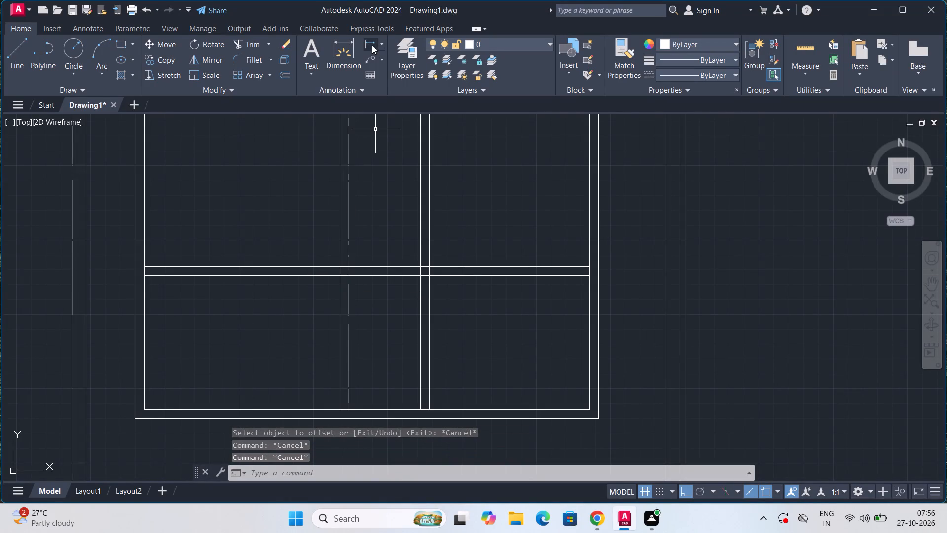
click(372, 45)
click(312, 277)
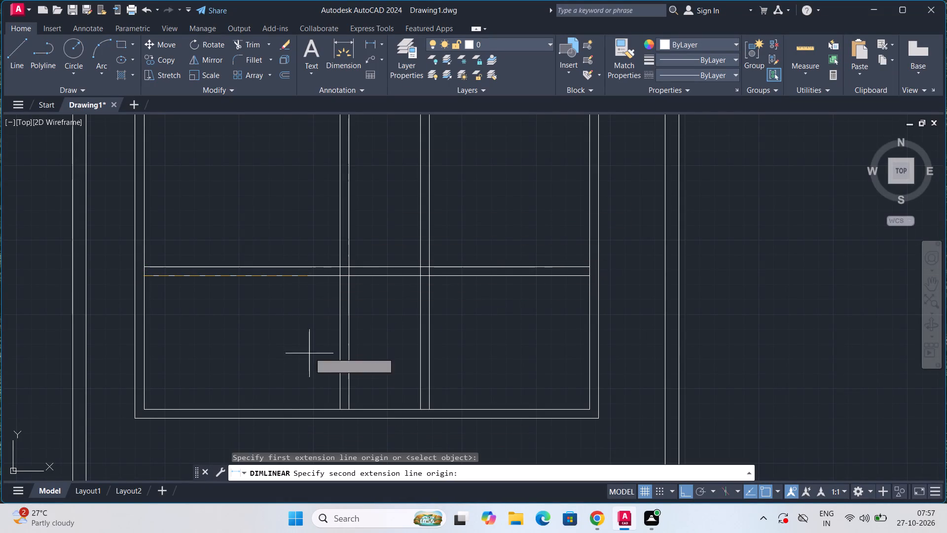
click(291, 410)
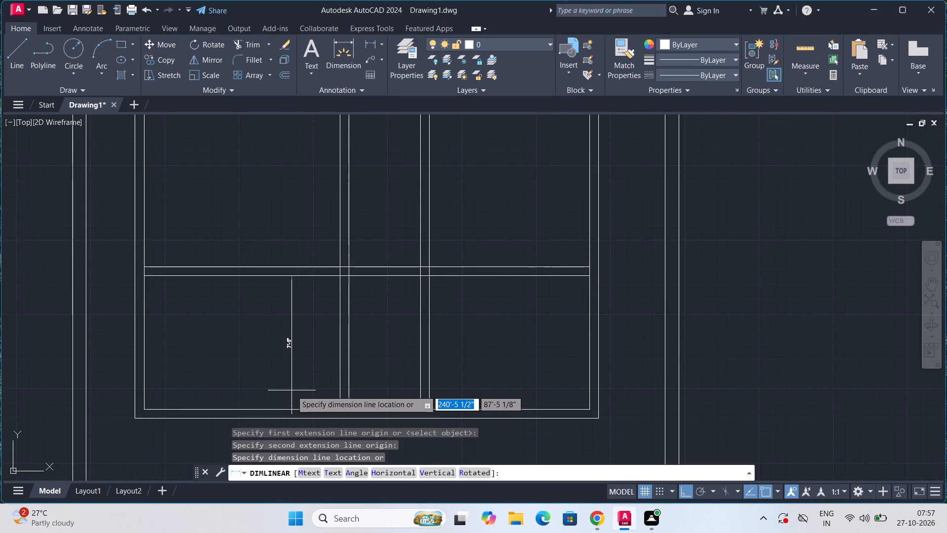
scroll(291, 390, up, 2)
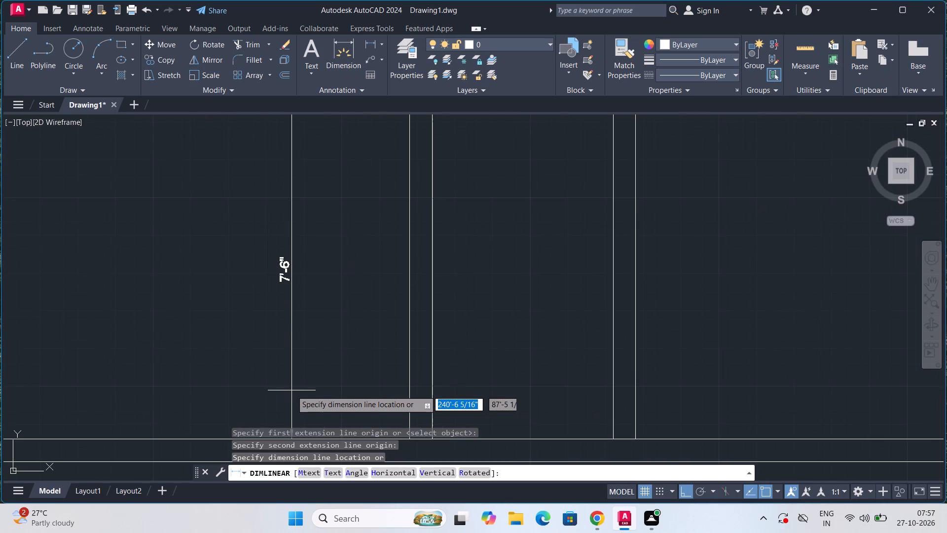
scroll(291, 390, down, 2)
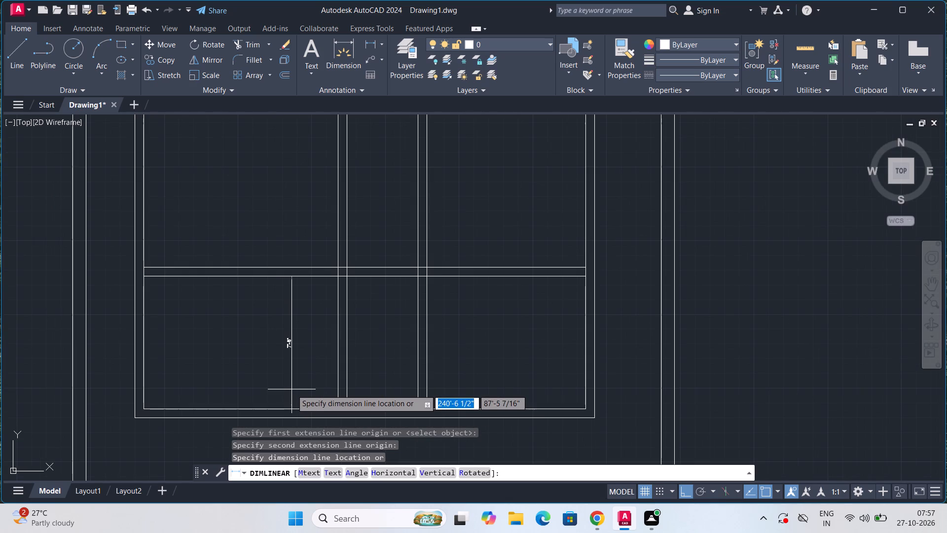
key(ctrl+z)
key(Escape)
key(Escape)
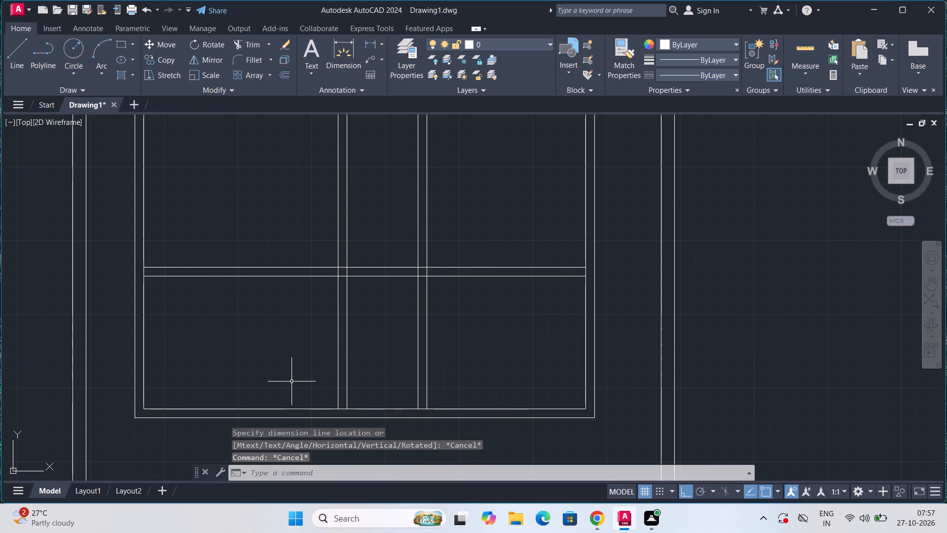
Offset the top outer wall's inner line 7' downward across the plan.
scroll(301, 360, down, 2)
scroll(345, 302, up, 1)
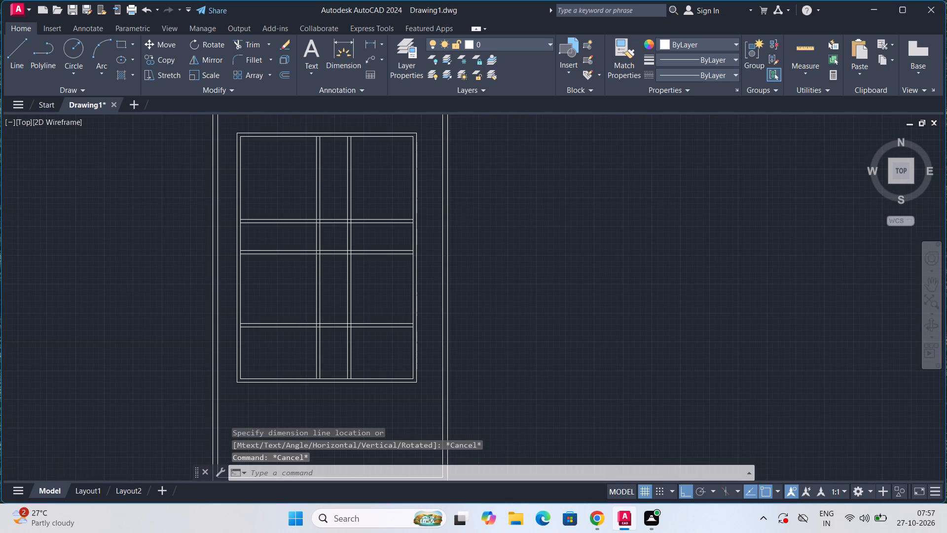
middle_drag(316, 245, 358, 313)
scroll(289, 270, up, 2)
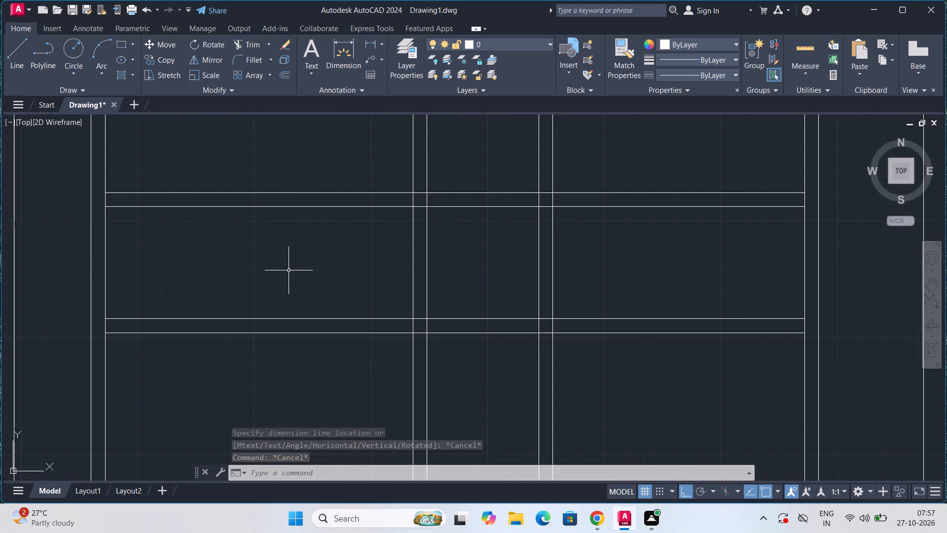
scroll(309, 265, down, 2)
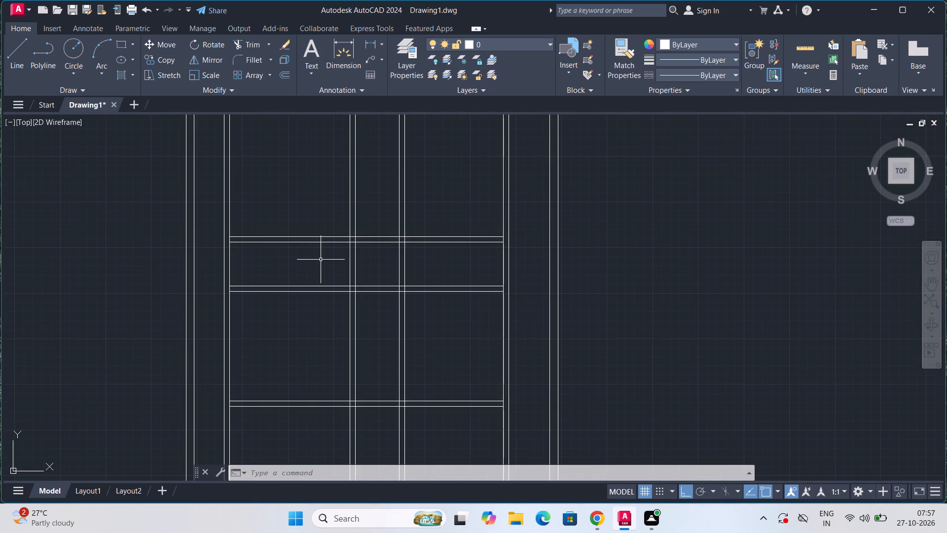
middle_drag(361, 246, 347, 325)
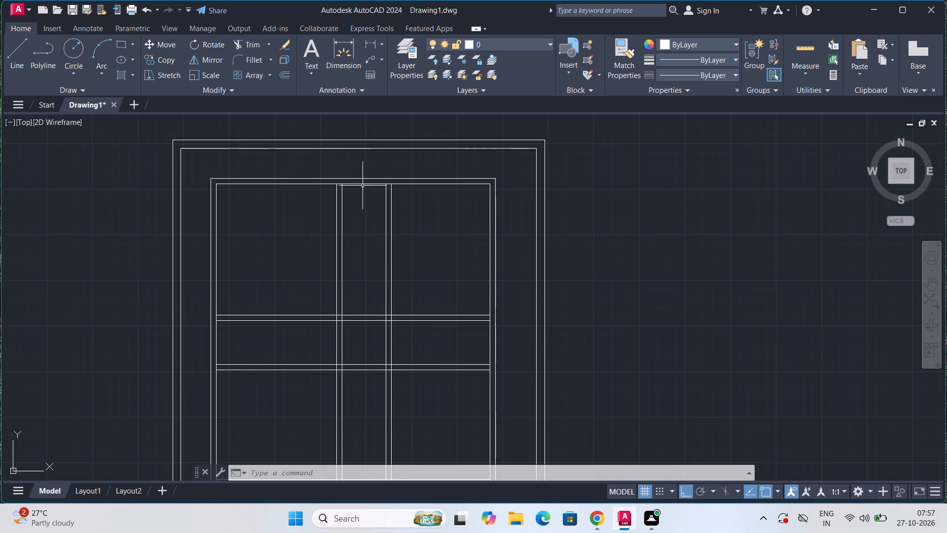
key(o)
text(FF)
key(Return)
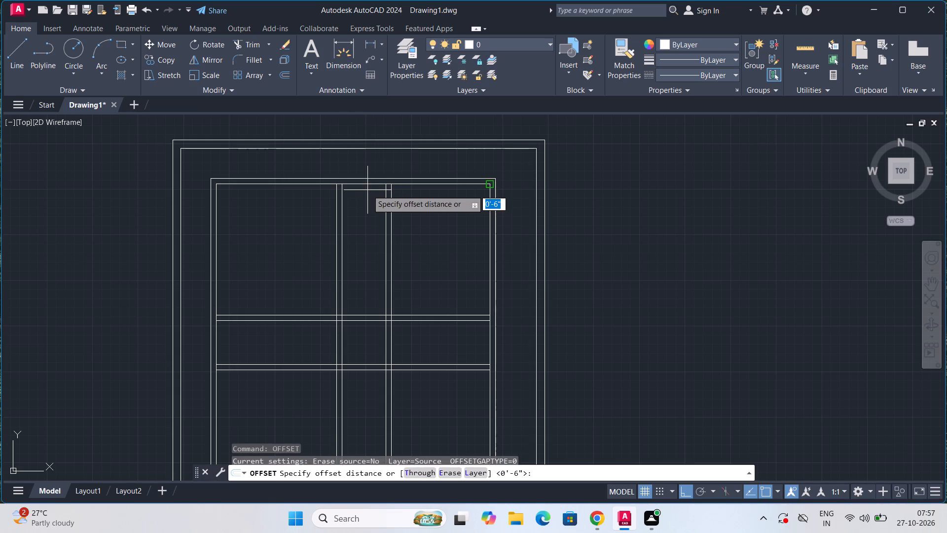
click(368, 185)
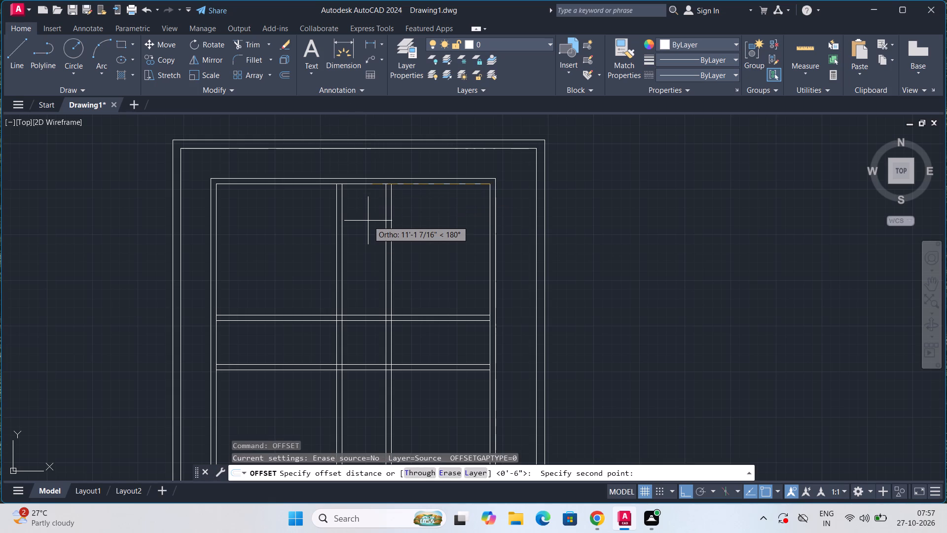
key(7)
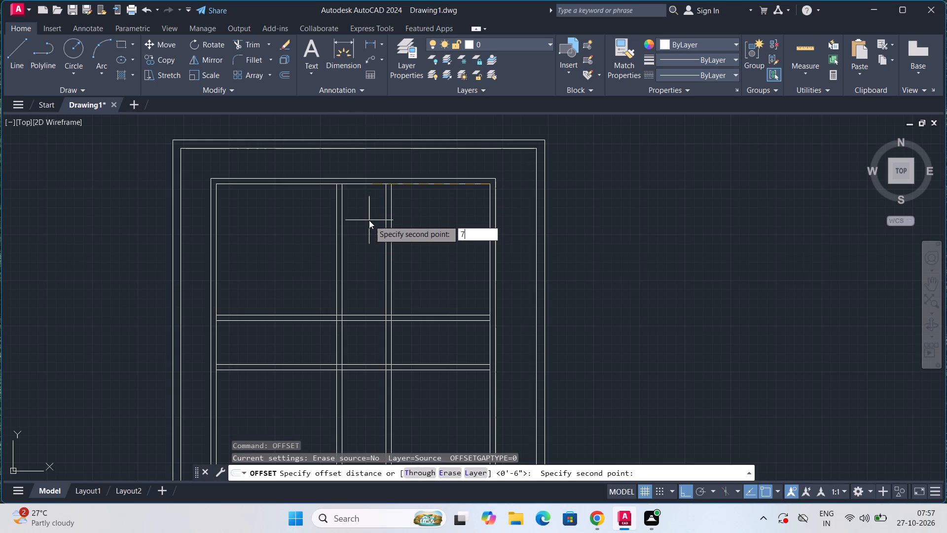
key(apostrophe)
key(Return)
click(362, 186)
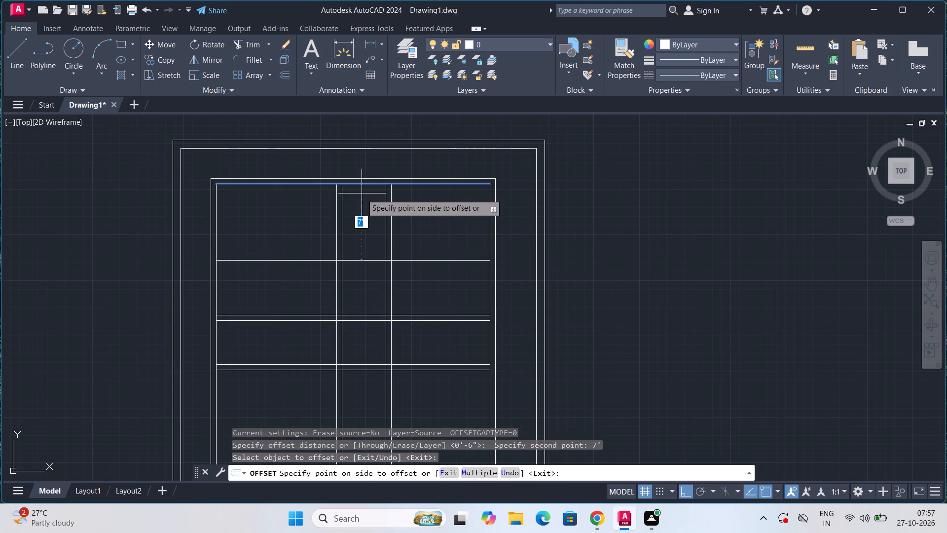
click(367, 262)
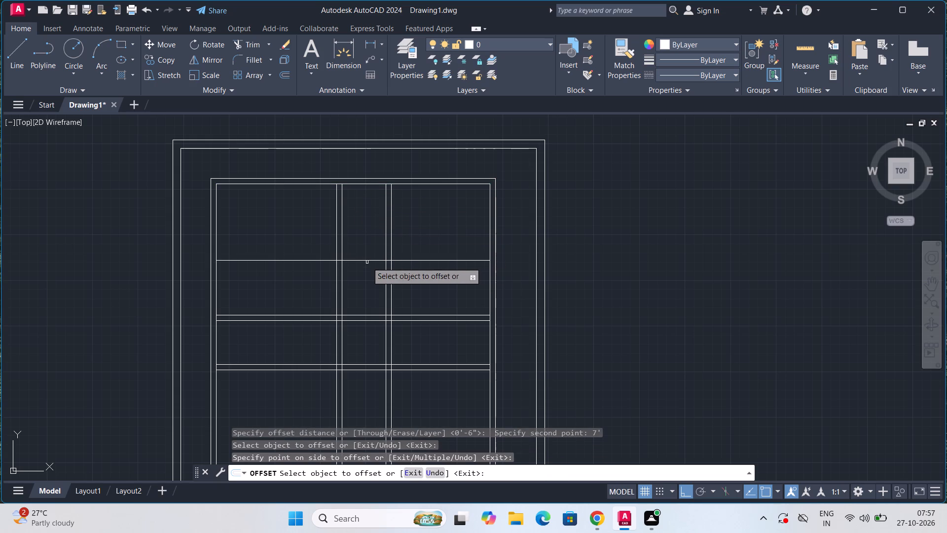
Offset the new horizontal line 6" downward to form the uppermost horizontal partition wall.
click(367, 262)
key(6)
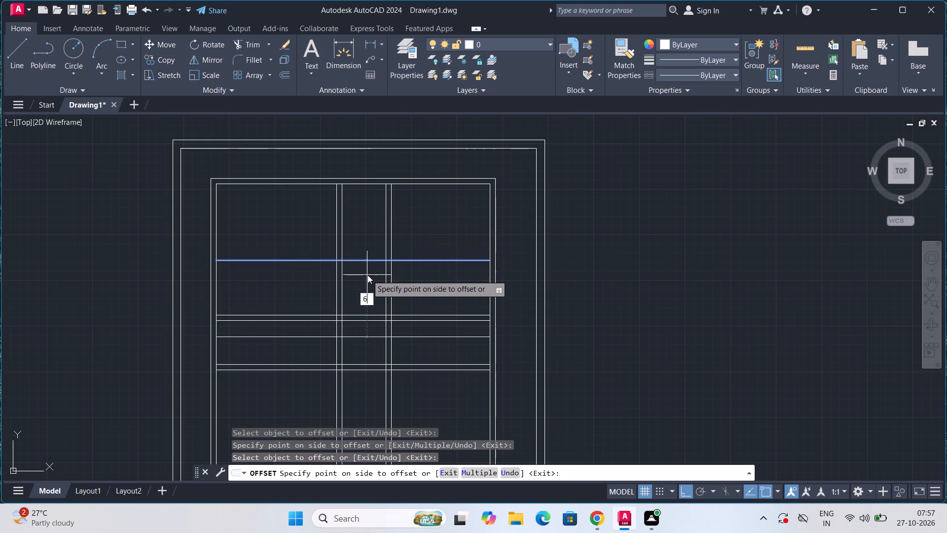
key(shift+quotedbl)
key(Return)
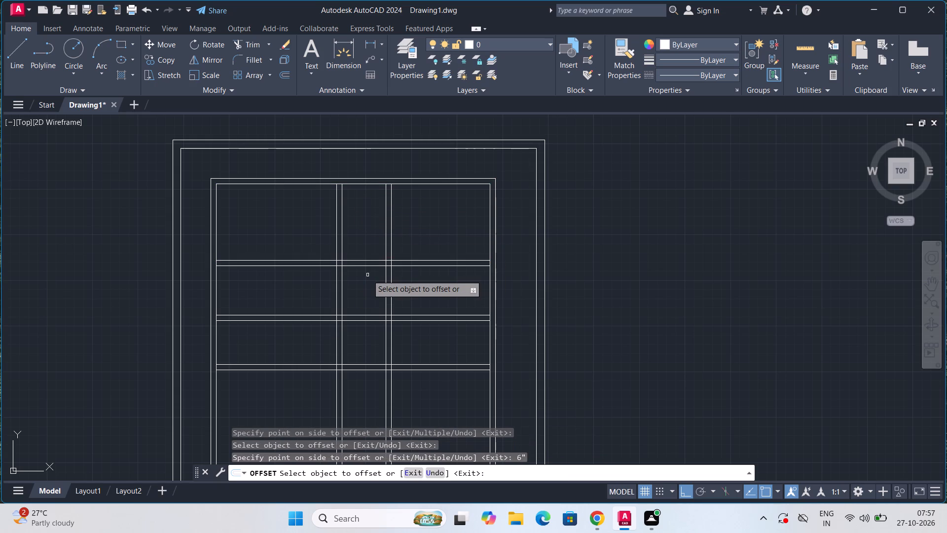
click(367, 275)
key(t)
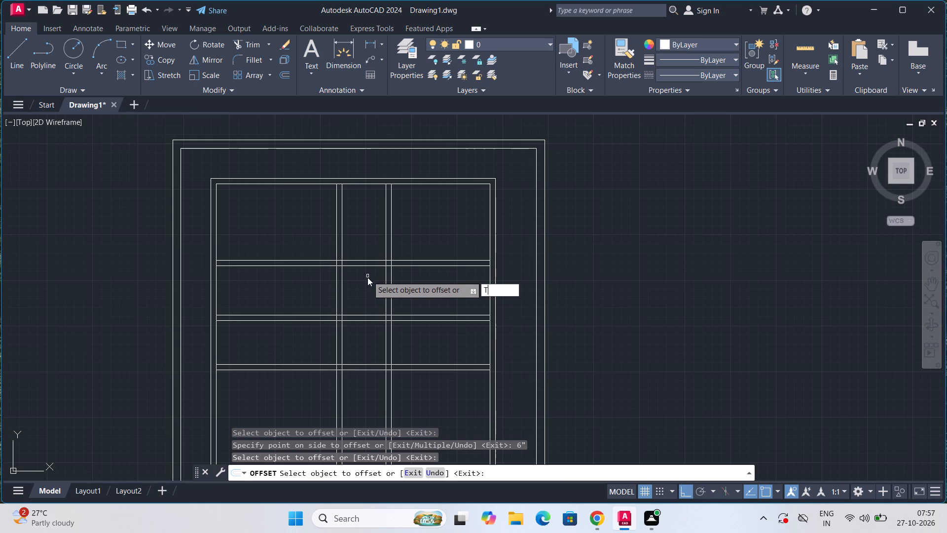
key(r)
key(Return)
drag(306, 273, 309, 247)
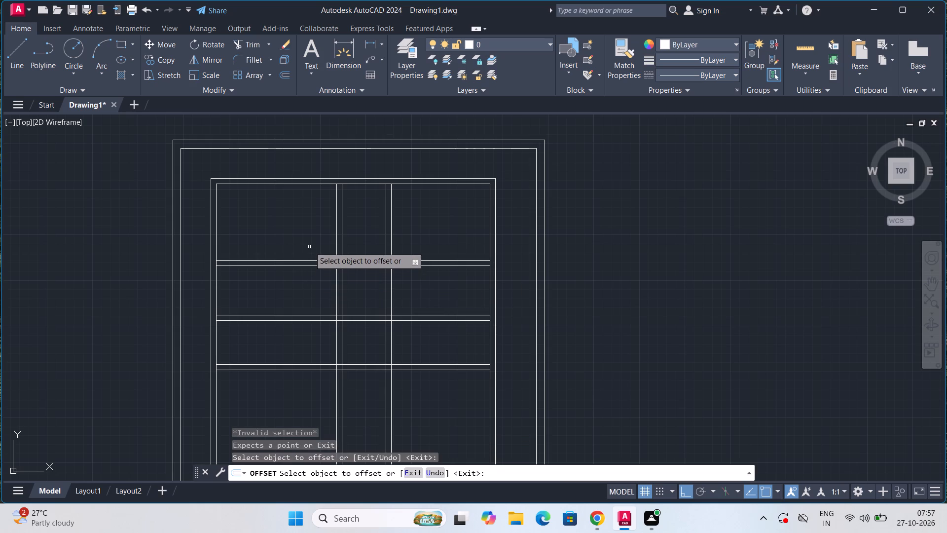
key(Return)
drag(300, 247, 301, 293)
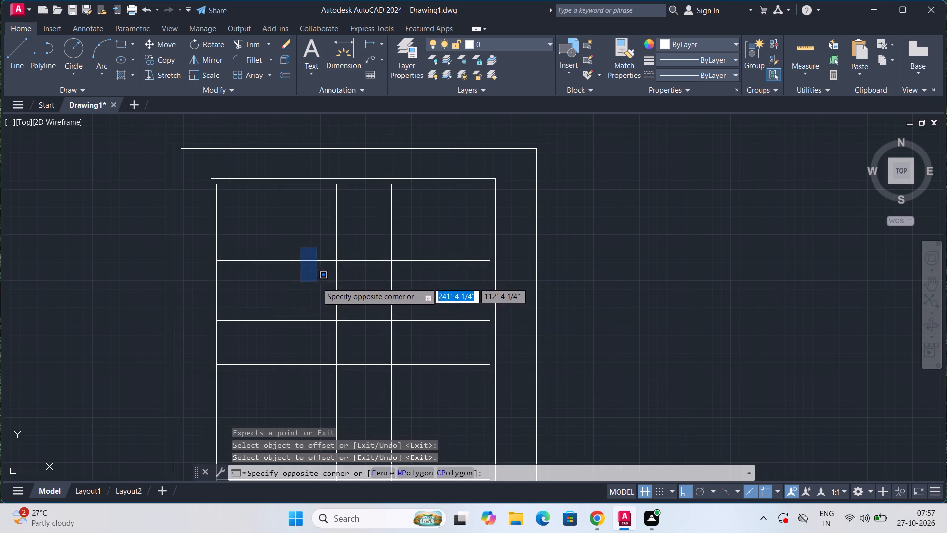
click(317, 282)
Trim the uppermost horizontal partition outside the central bay, and trim the next partition below it between the two vertical partitions.
text(TR)
key(Return)
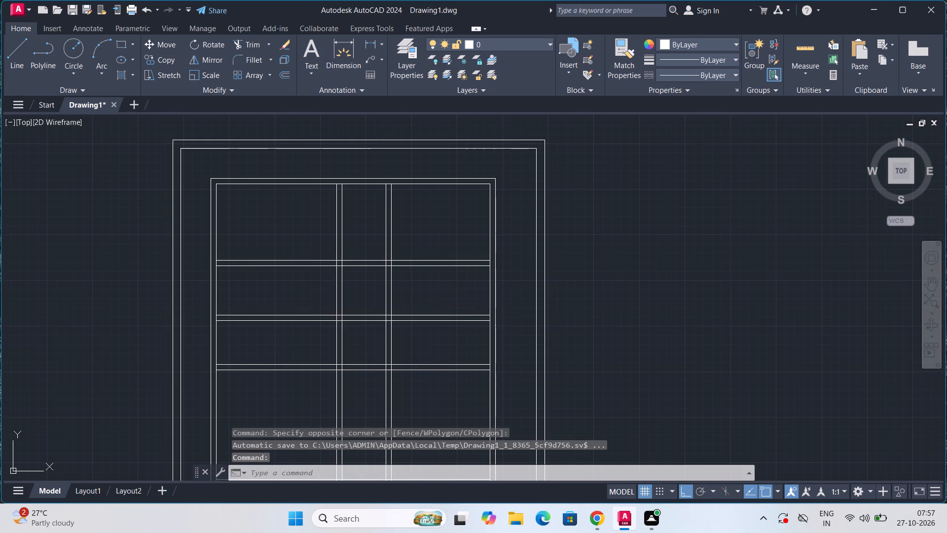
key(Return)
drag(312, 272, 311, 245)
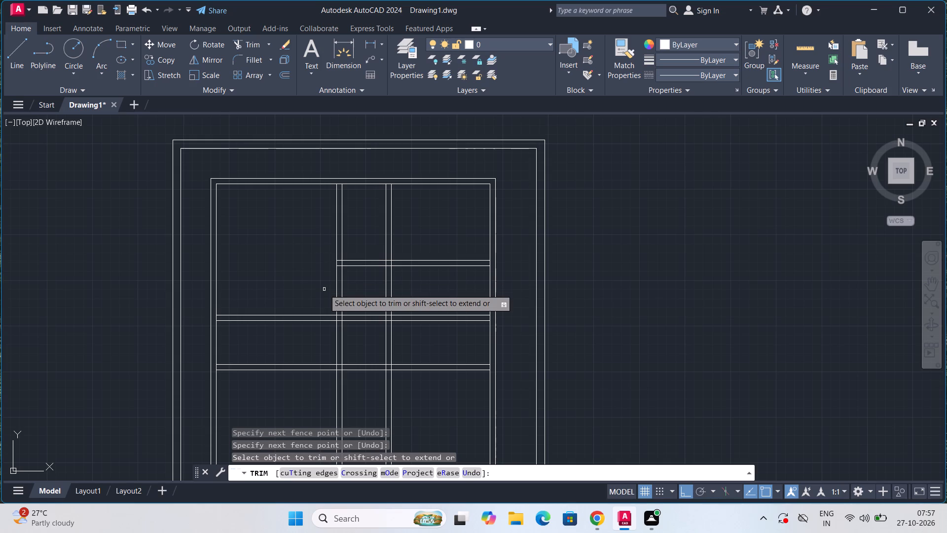
drag(359, 308, 359, 322)
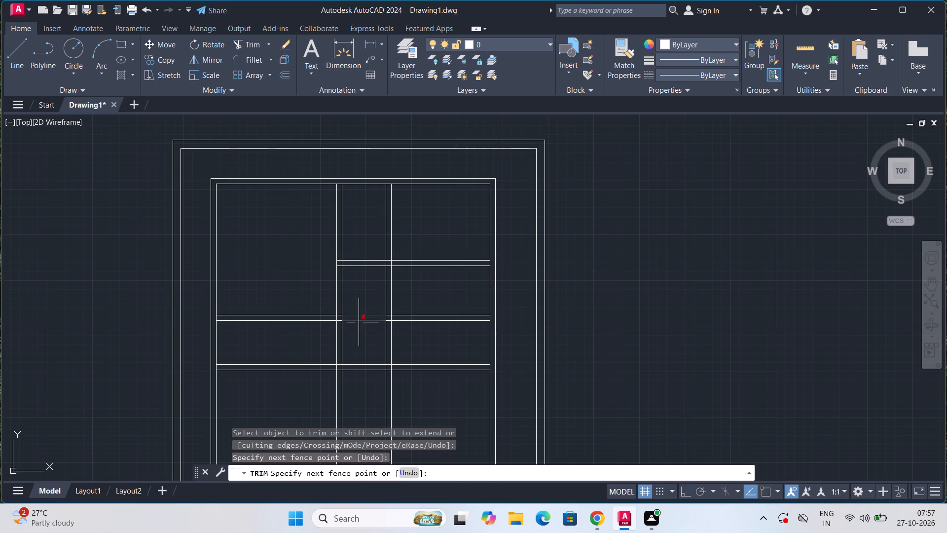
drag(359, 322, 359, 323)
drag(447, 253, 447, 272)
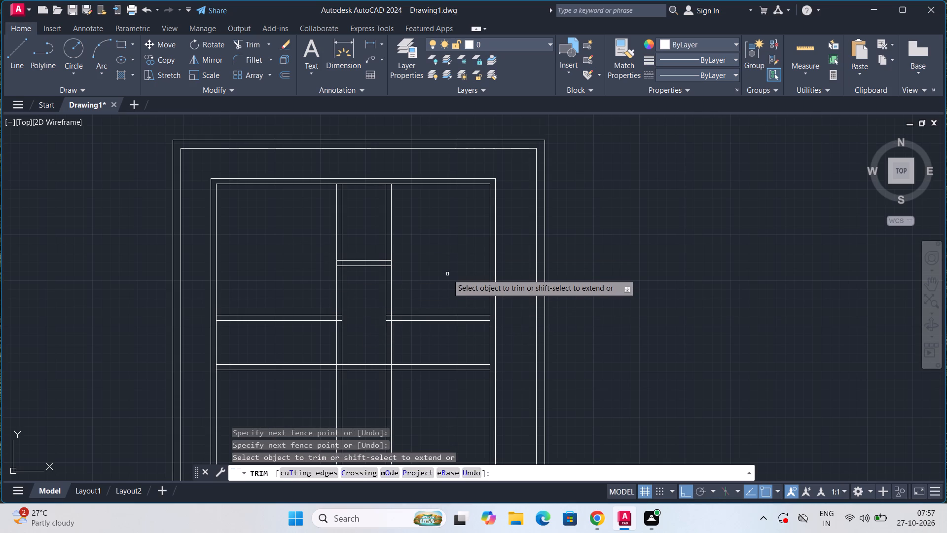
scroll(447, 273, down, 1)
middle_drag(428, 287, 465, 229)
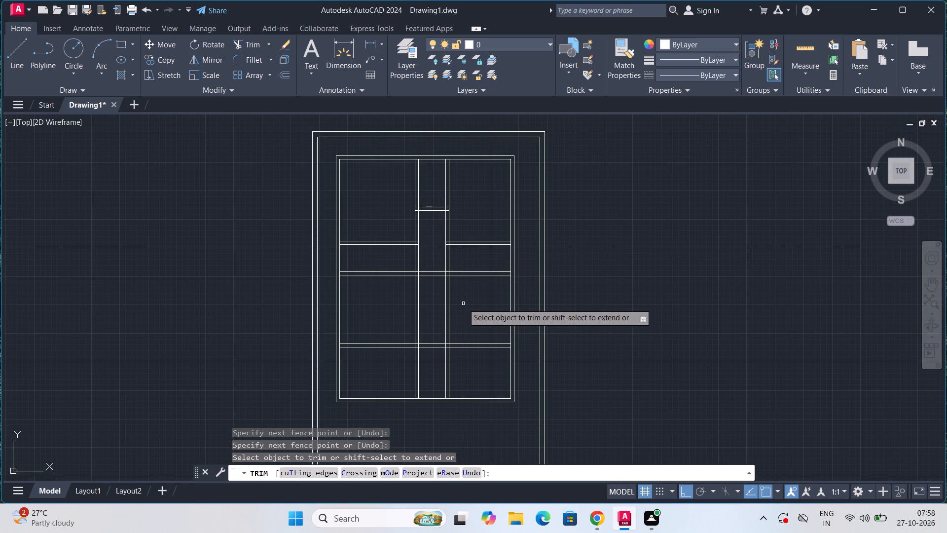
key(Escape)
key(Escape)
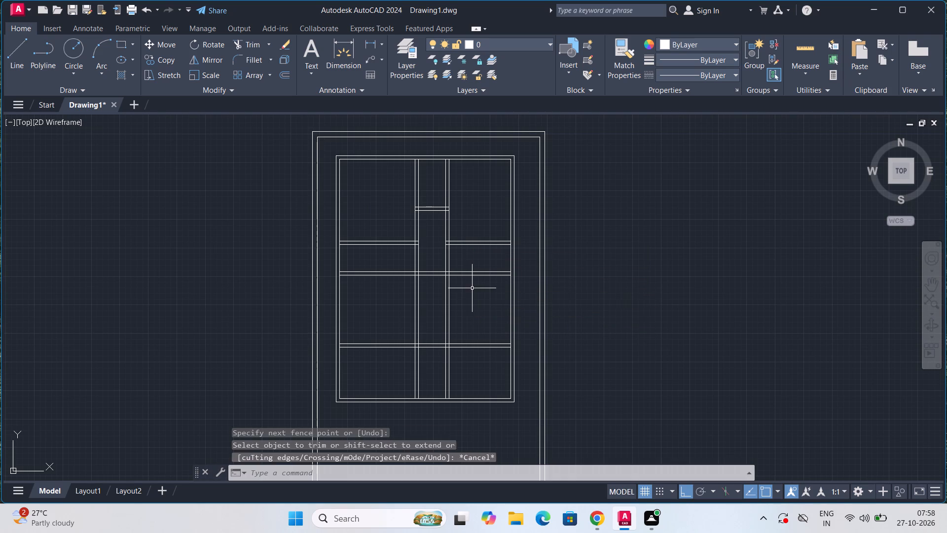
Offset the right outer wall's inner line 7' to the left, into the plan.
scroll(472, 288, up, 2)
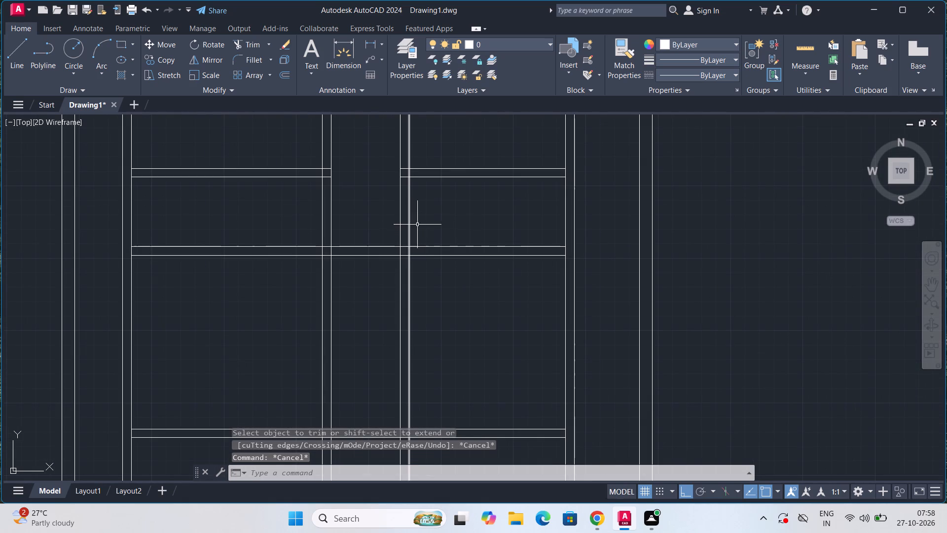
click(566, 207)
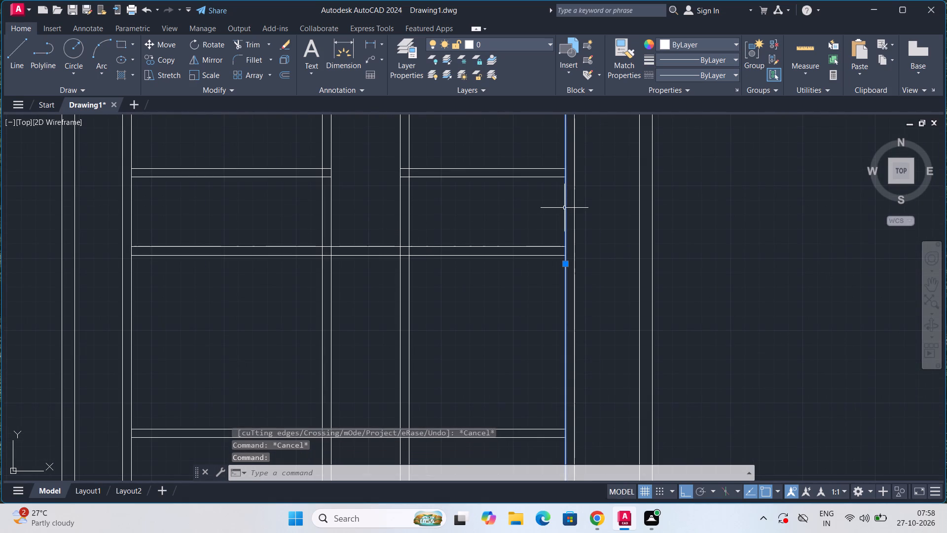
key(o)
key(g)
key(BackSpace)
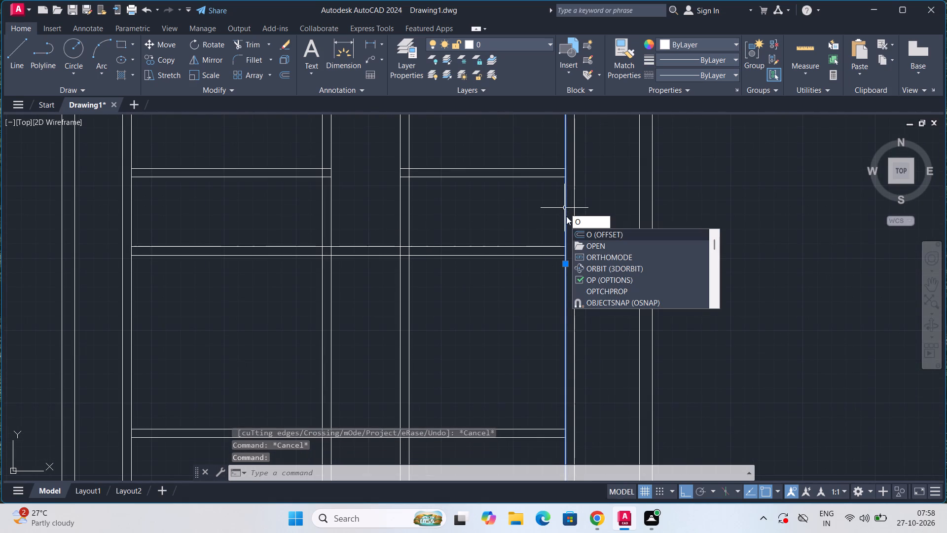
text(FF)
key(Return)
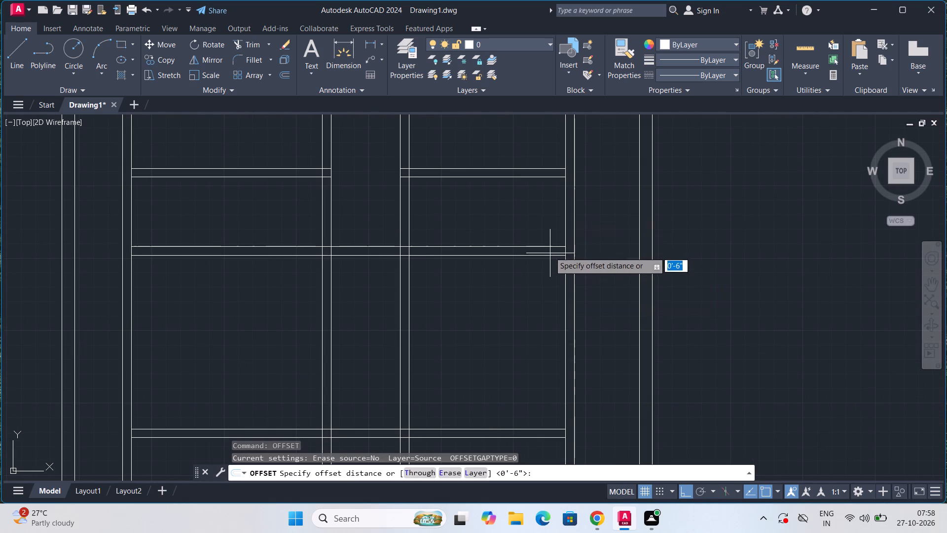
click(565, 213)
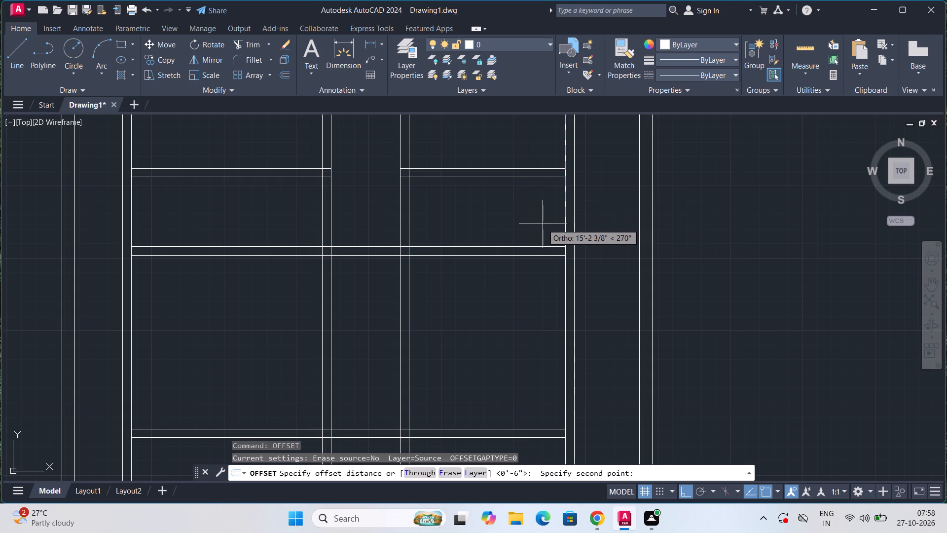
text(7')
key(Return)
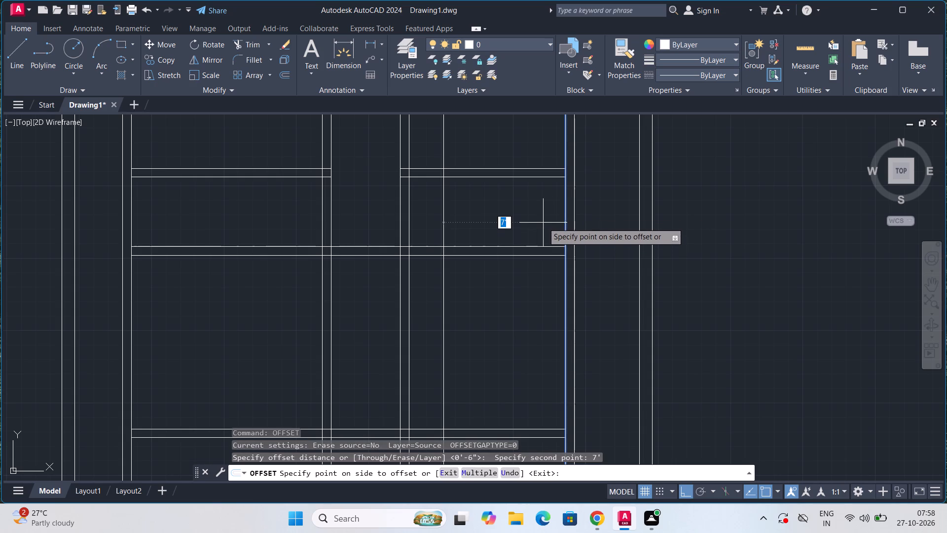
click(543, 223)
Offset the new vertical line 6" to the left to form another vertical partition wall.
click(444, 215)
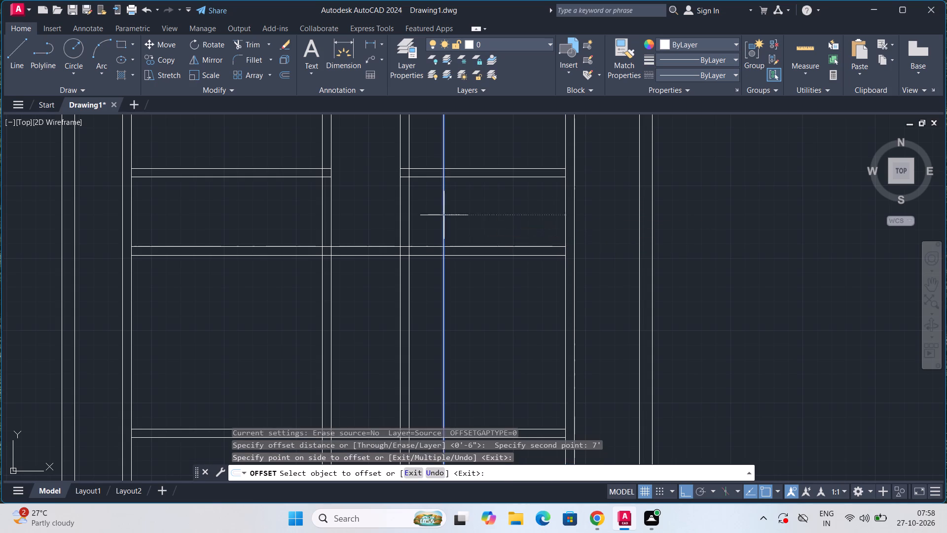
text(6")
key(Return)
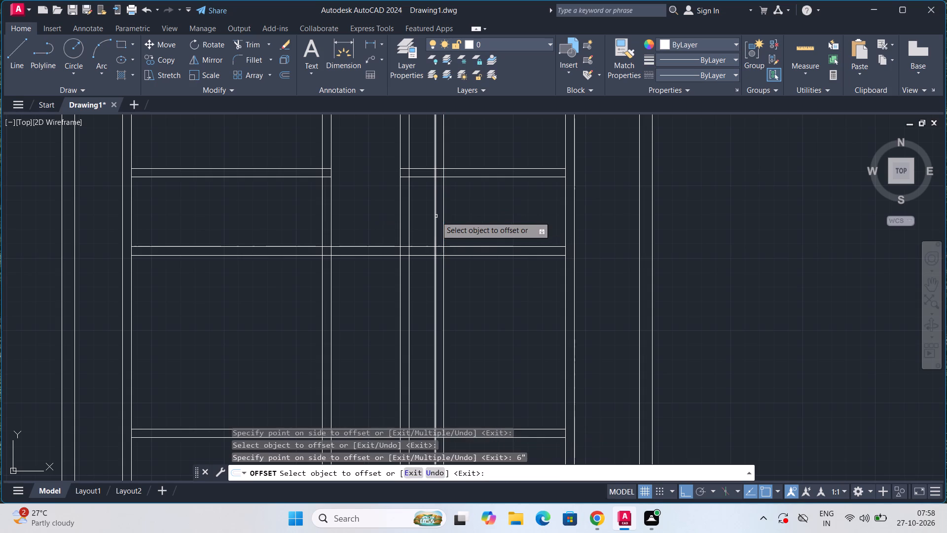
click(436, 216)
key(Escape)
key(Escape)
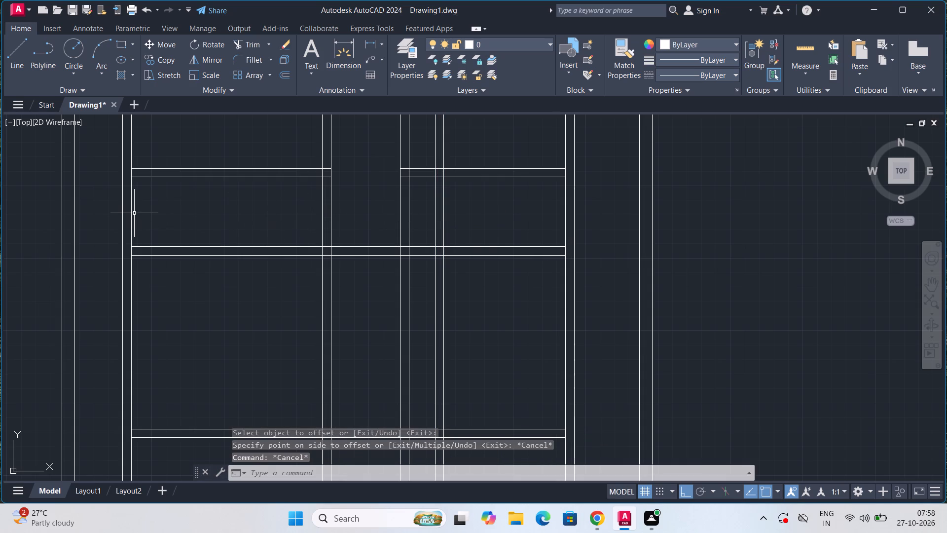
Offset the left outer wall's inner line 7' to the right, into the plan.
text(OFF)
key(Return)
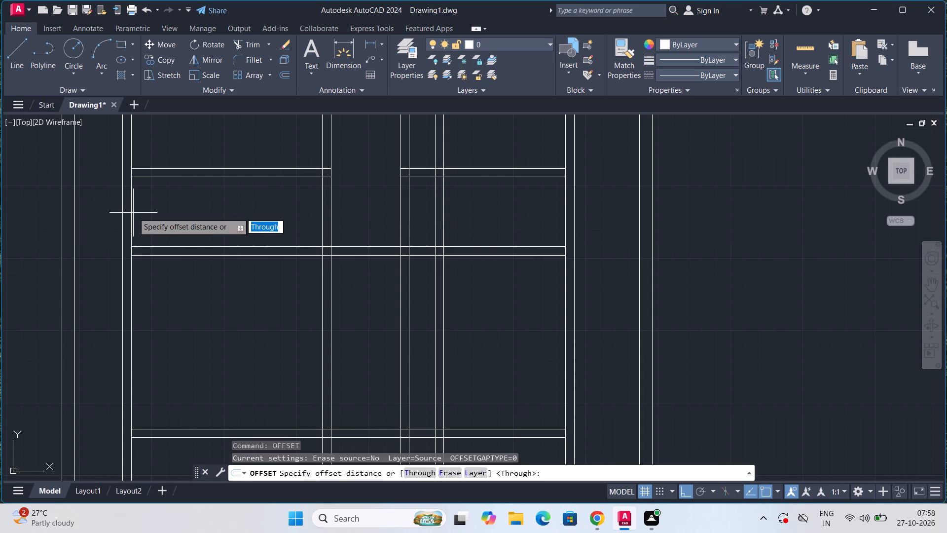
click(133, 213)
text(7')
key(Return)
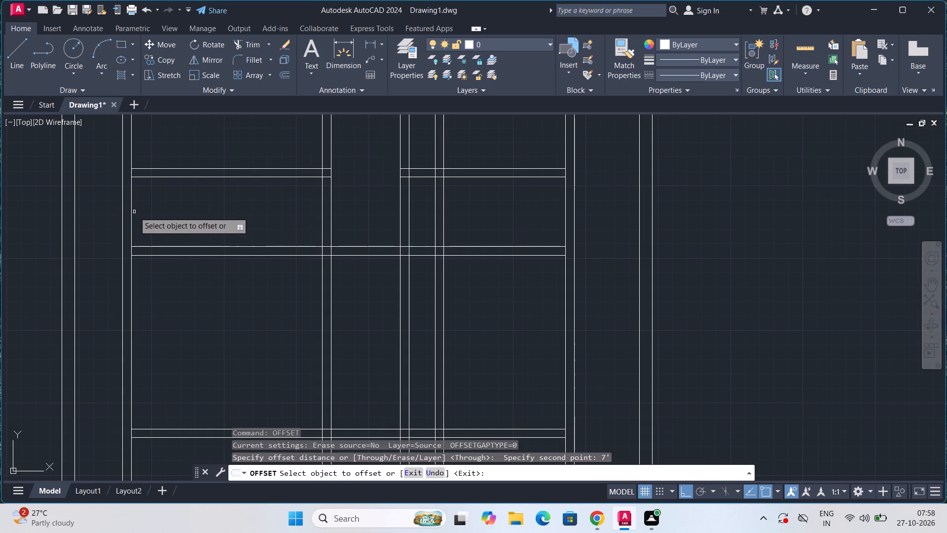
click(131, 212)
click(252, 216)
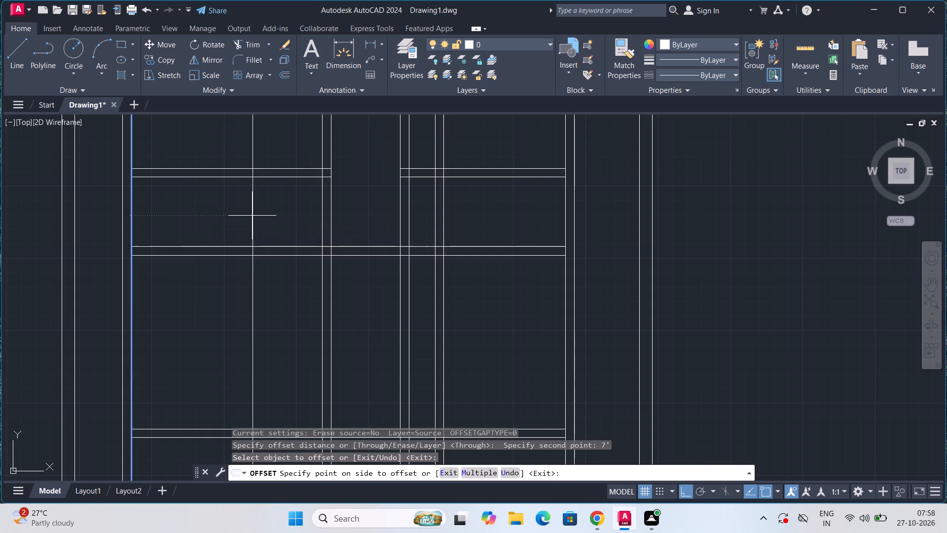
Offset the new vertical line 6" to the right to form the left-hand vertical partition wall.
key(6)
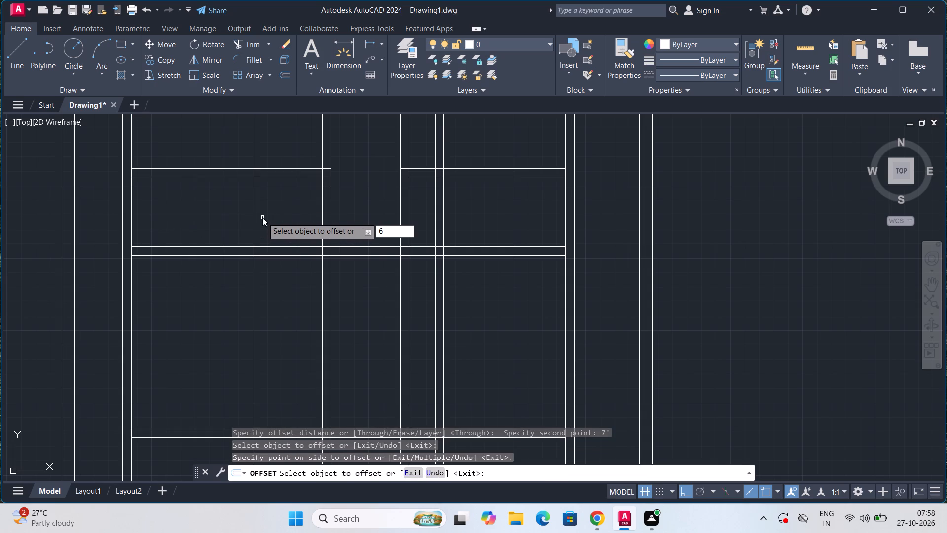
key(shift+quotedbl)
key(Return)
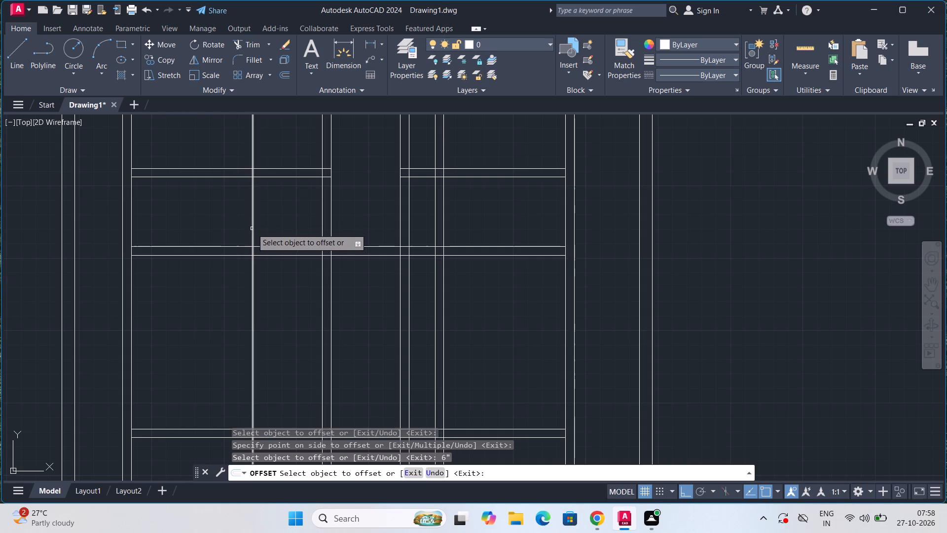
click(255, 226)
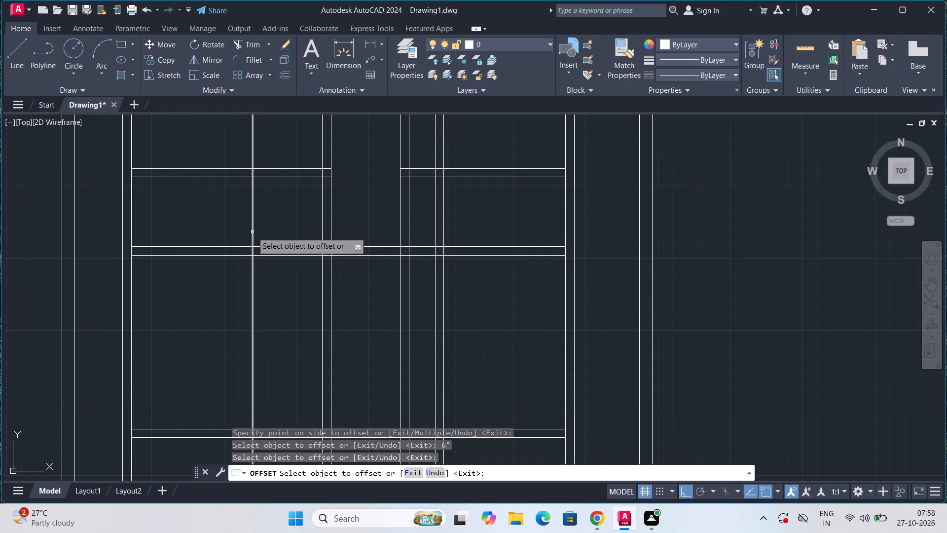
click(252, 232)
text(6")
key(Return)
click(270, 230)
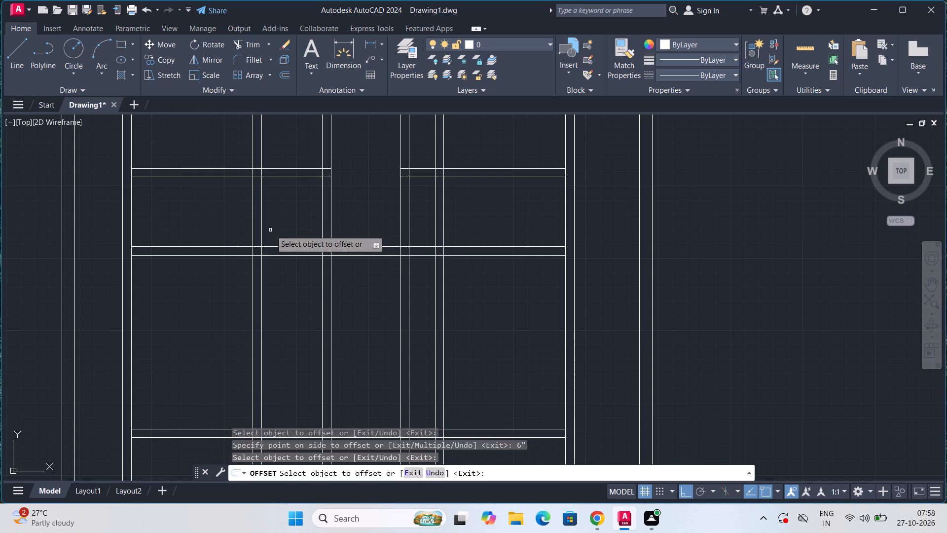
scroll(270, 230, down, 2)
scroll(286, 253, up, 1)
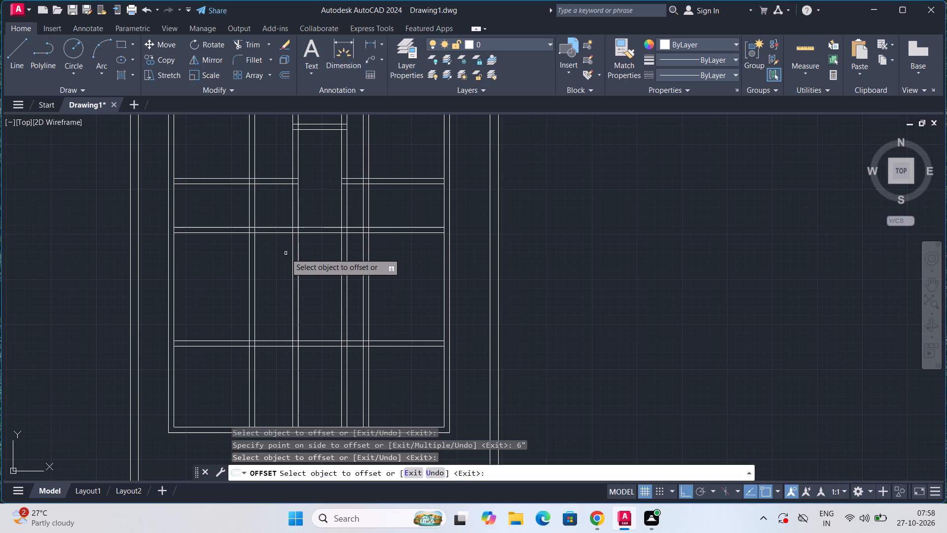
key(Escape)
key(Escape)
key(Escape)
key(Escape)
Trim the two central vertical partitions between the second and third horizontal partitions, and the two outer vertical partitions above the second.
text(TR)
key(Return)
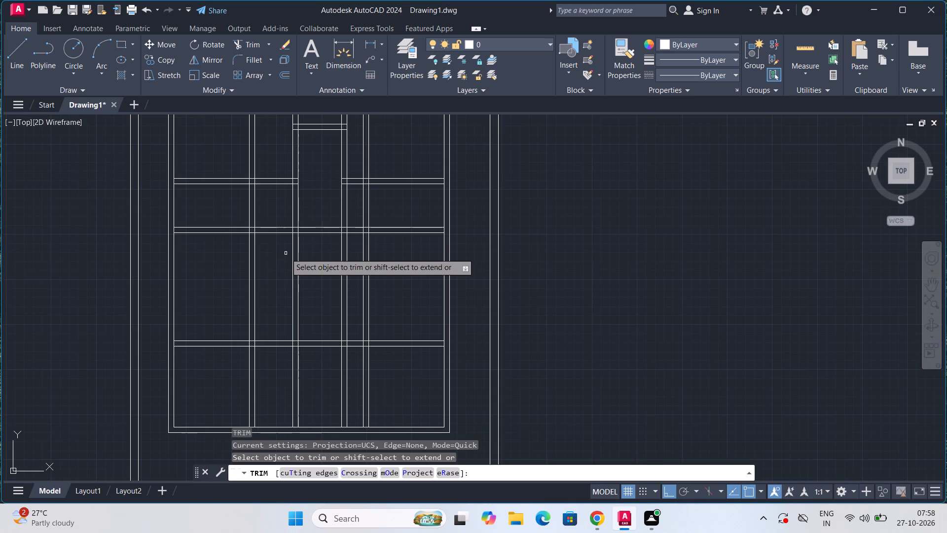
scroll(286, 253, down, 1)
drag(301, 225, 289, 226)
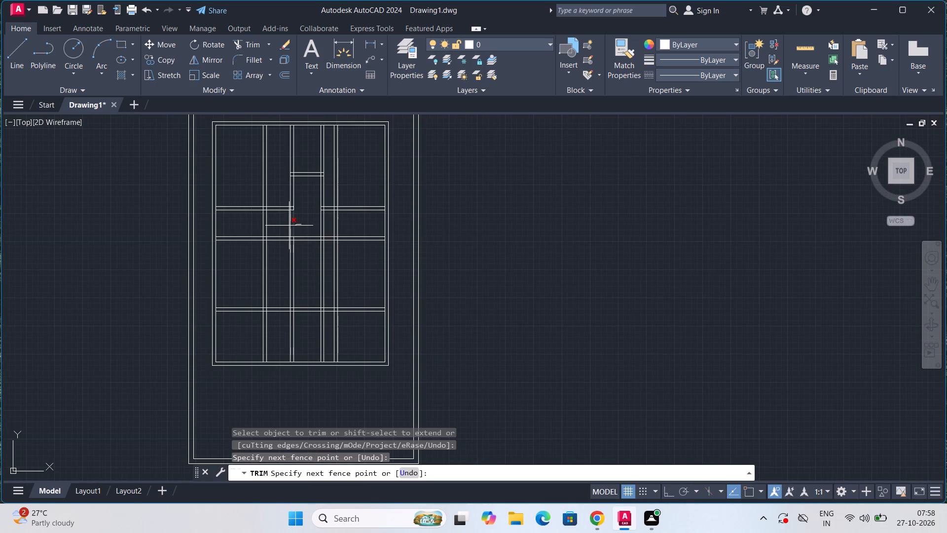
drag(289, 226, 288, 226)
scroll(274, 215, up, 3)
drag(204, 165, 250, 154)
scroll(254, 160, down, 2)
scroll(378, 174, up, 1)
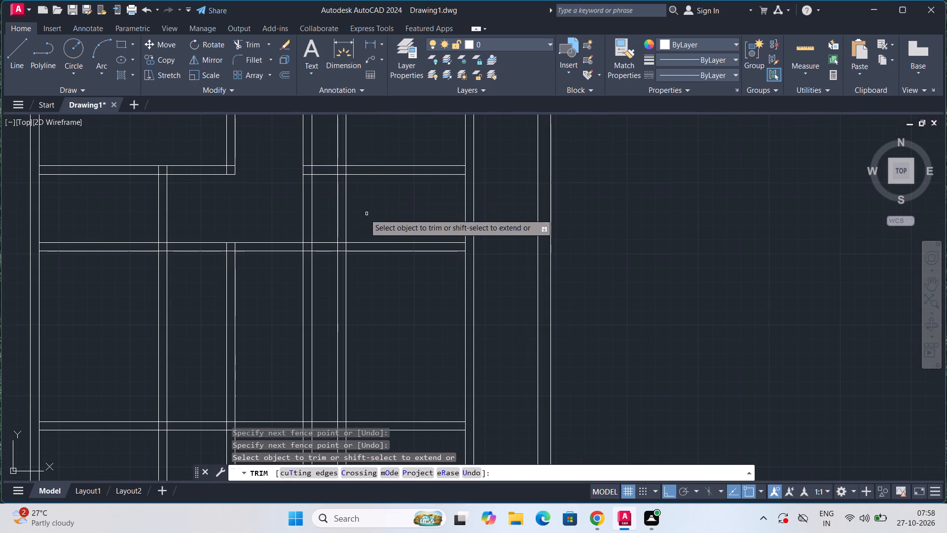
drag(298, 206, 316, 206)
scroll(318, 208, down, 1)
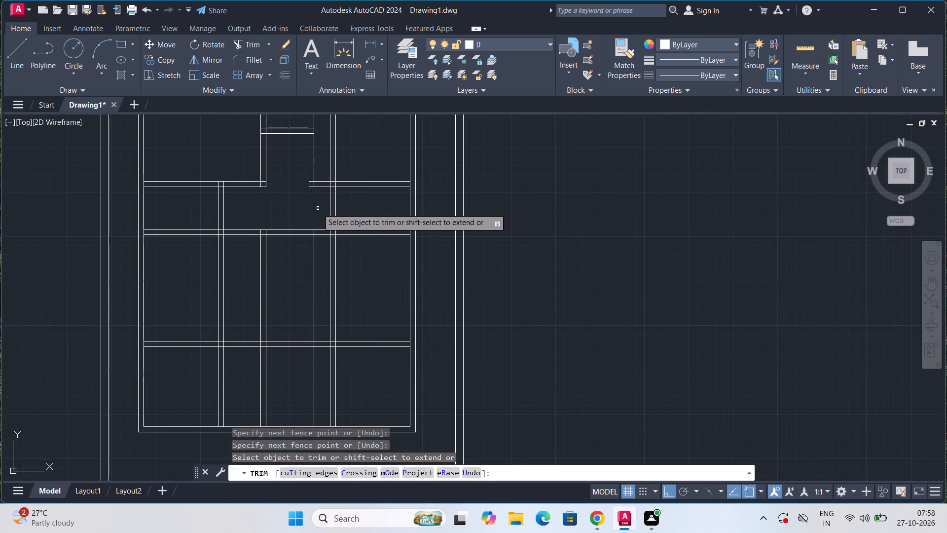
drag(325, 157, 342, 157)
scroll(342, 159, down, 1)
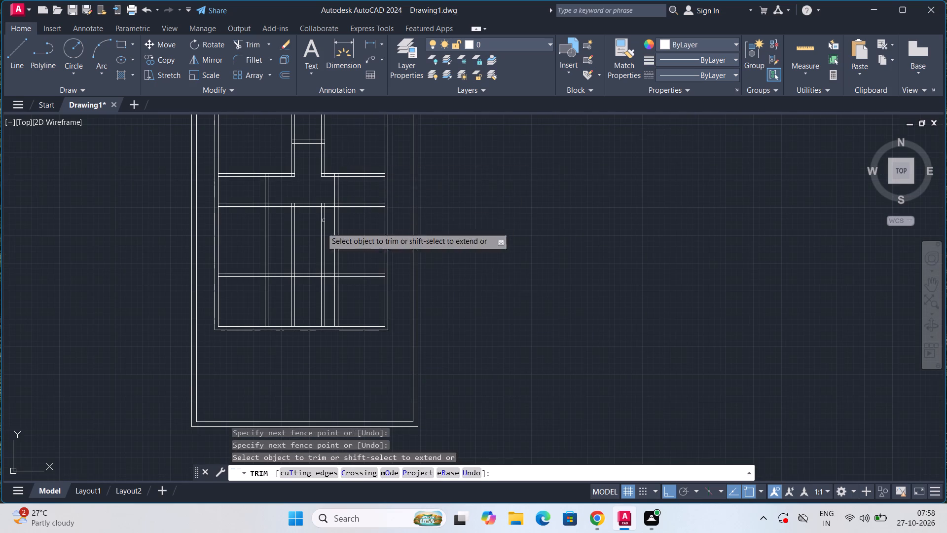
Between the third and lowest horizontal partitions, trim the leftmost and both right-hand verticals, plus the third horizontal across the central bay.
scroll(289, 259, up, 1)
drag(243, 246, 267, 243)
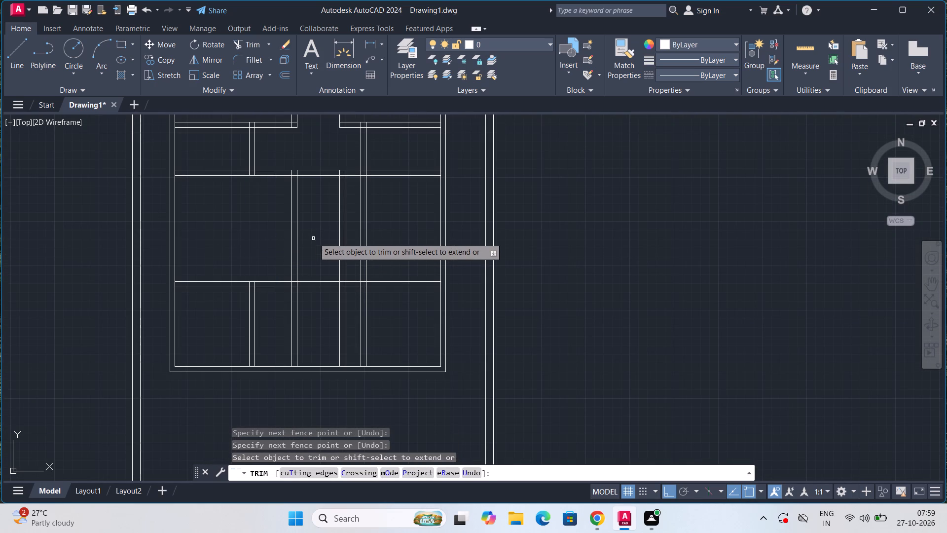
drag(326, 162, 329, 194)
drag(330, 196, 369, 228)
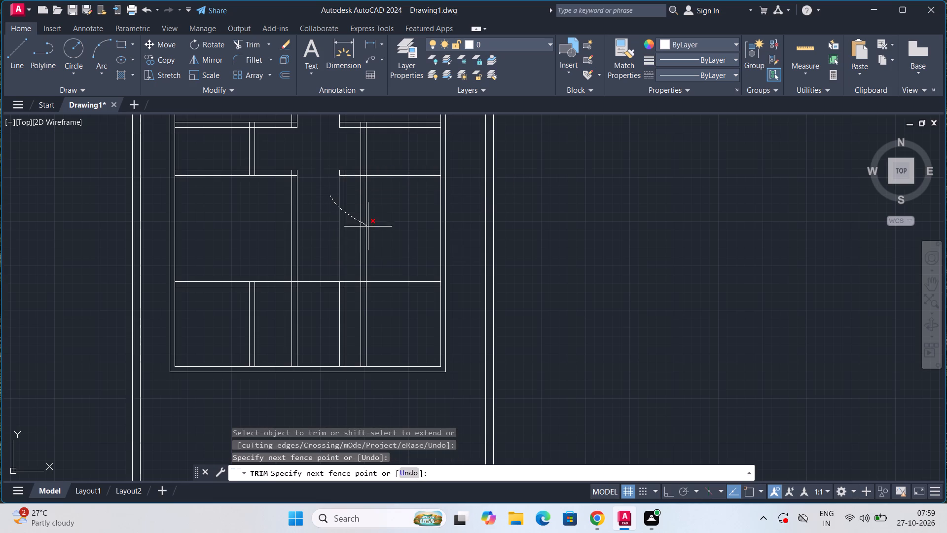
drag(369, 228, 374, 229)
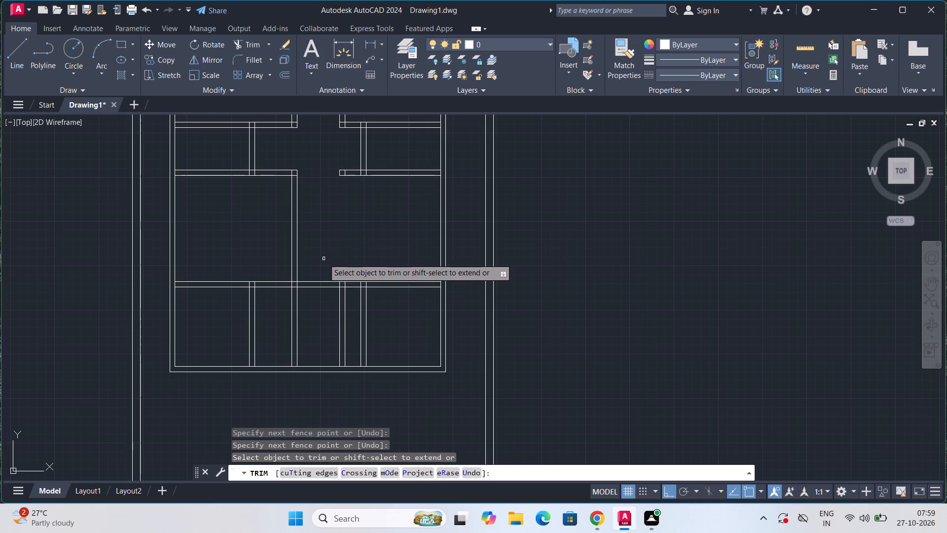
Trim the lowest horizontal partition and both right-hand verticals below it to open up the lower-right area.
drag(324, 259, 323, 296)
drag(323, 296, 375, 311)
drag(387, 270, 388, 287)
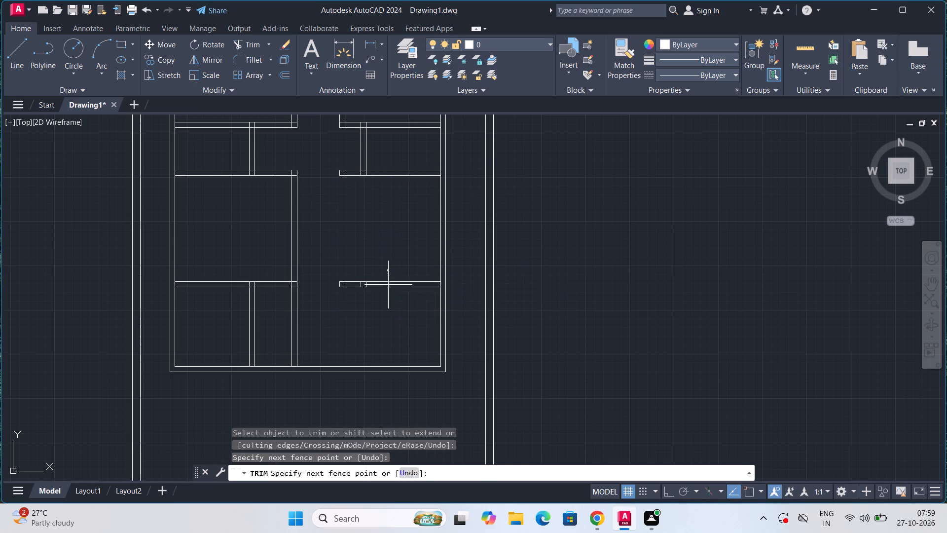
drag(388, 287, 388, 295)
drag(365, 296, 358, 266)
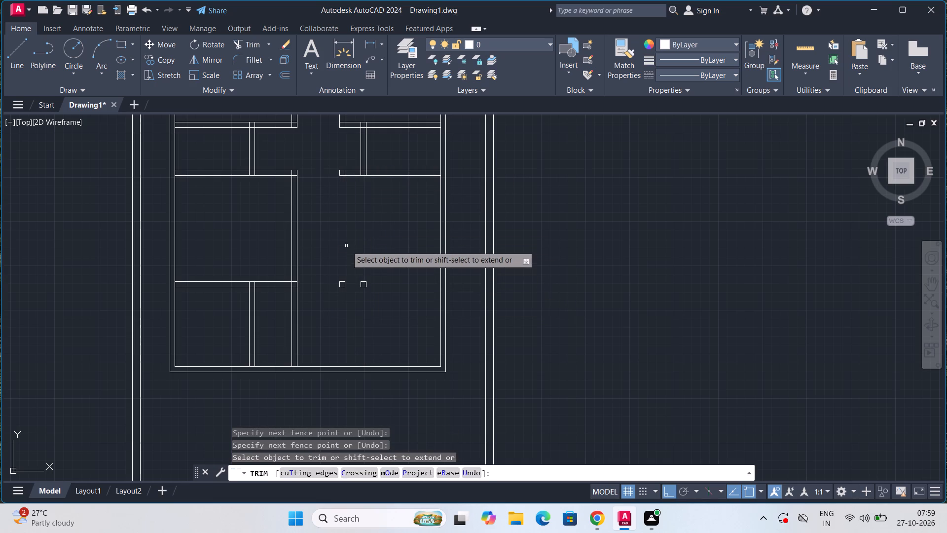
Trim the third horizontal partition between the two right-hand verticals, and the leftmost vertical partition inside the bottom-left room.
middle_drag(346, 246, 373, 304)
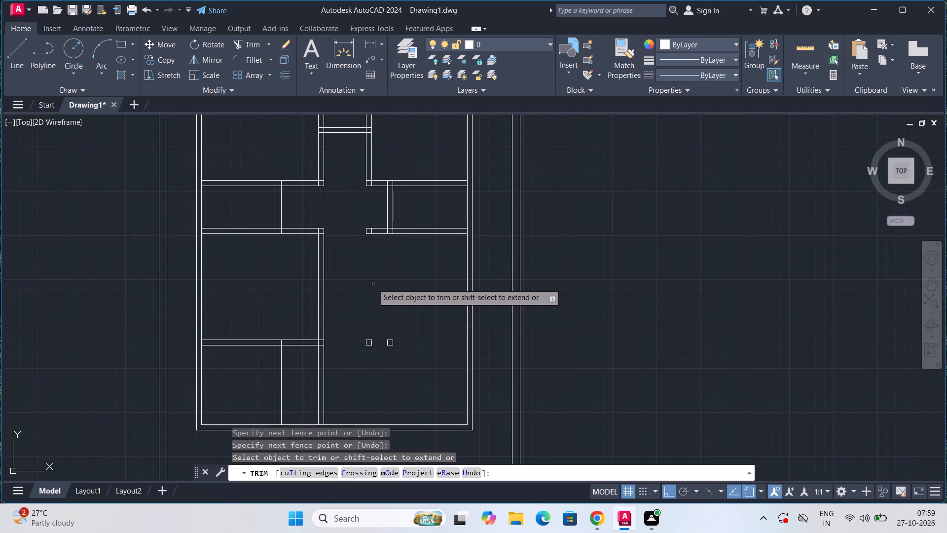
scroll(373, 283, up, 1)
drag(380, 188, 382, 221)
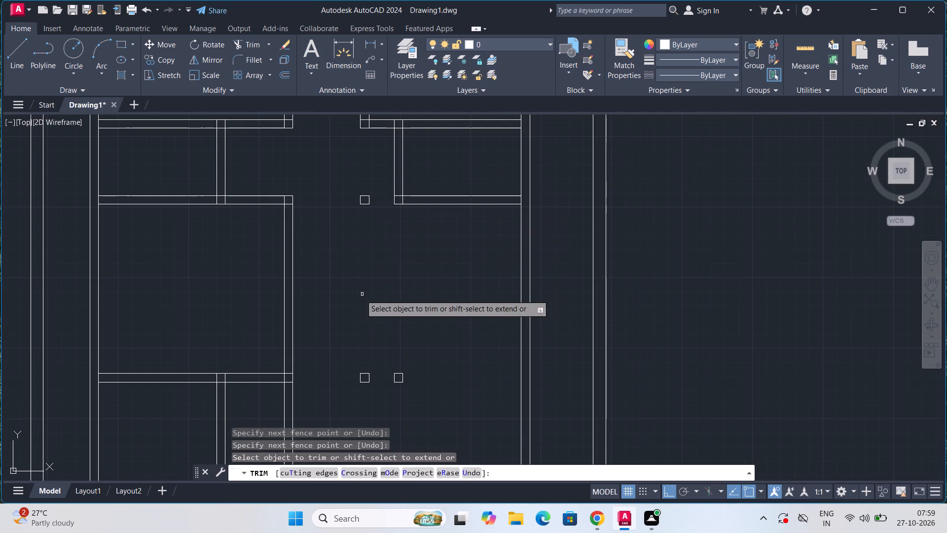
middle_drag(358, 297, 422, 200)
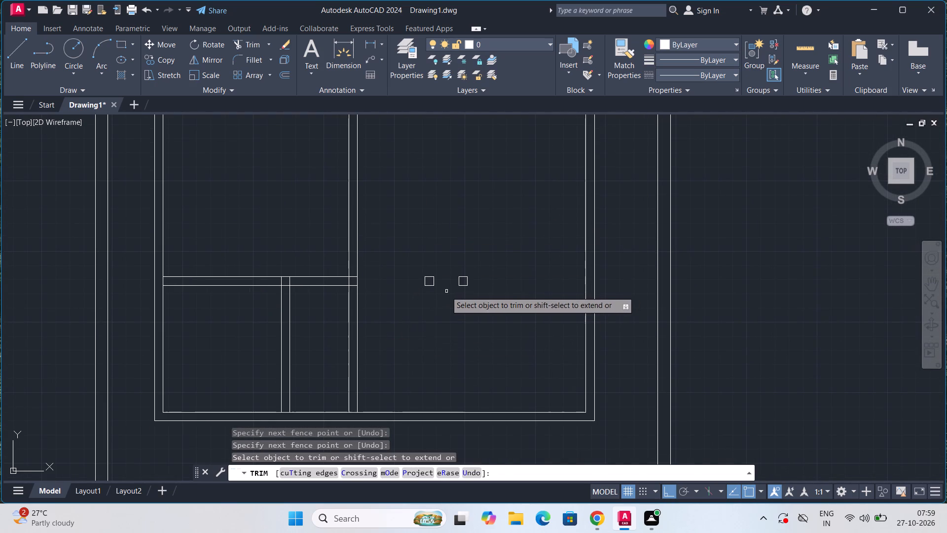
drag(311, 324, 291, 329)
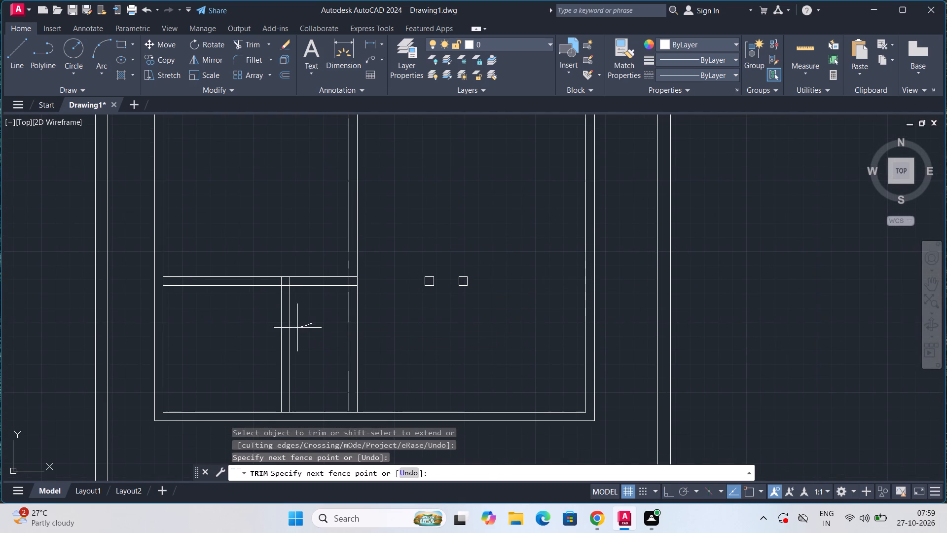
drag(291, 329, 262, 335)
scroll(474, 277, down, 2)
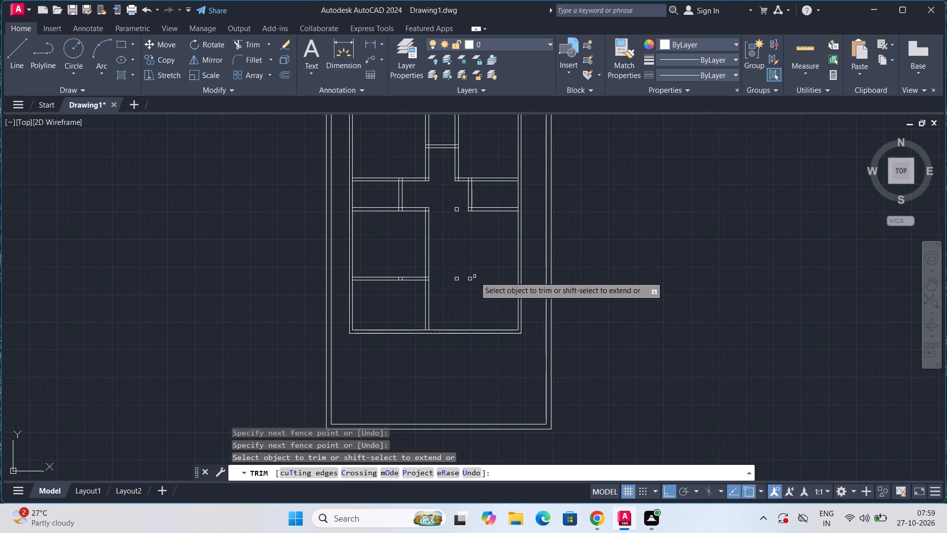
middle_drag(474, 276, 466, 347)
scroll(440, 288, up, 2)
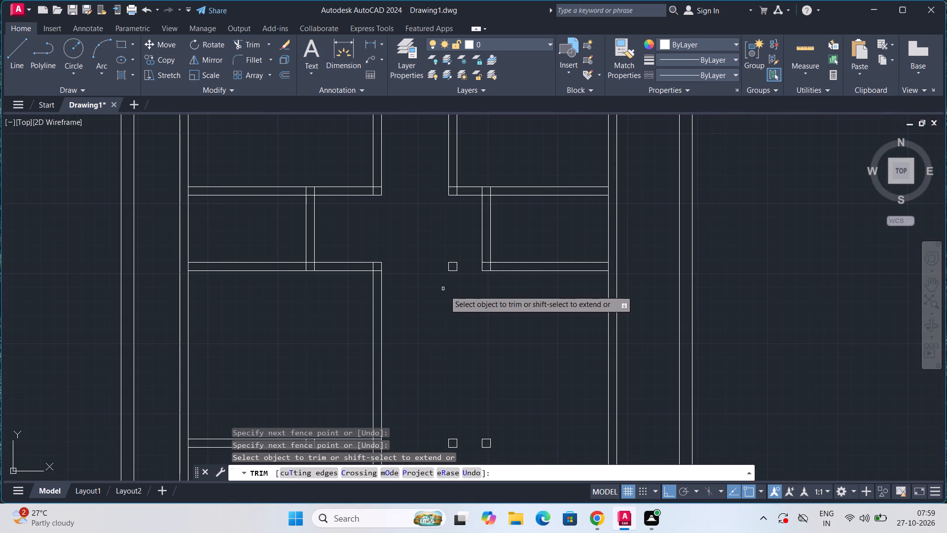
key(Escape)
key(Escape)
Erase the three small leftover wall squares standing in the open area on the plan's right side.
scroll(459, 307, down, 1)
drag(464, 304, 454, 302)
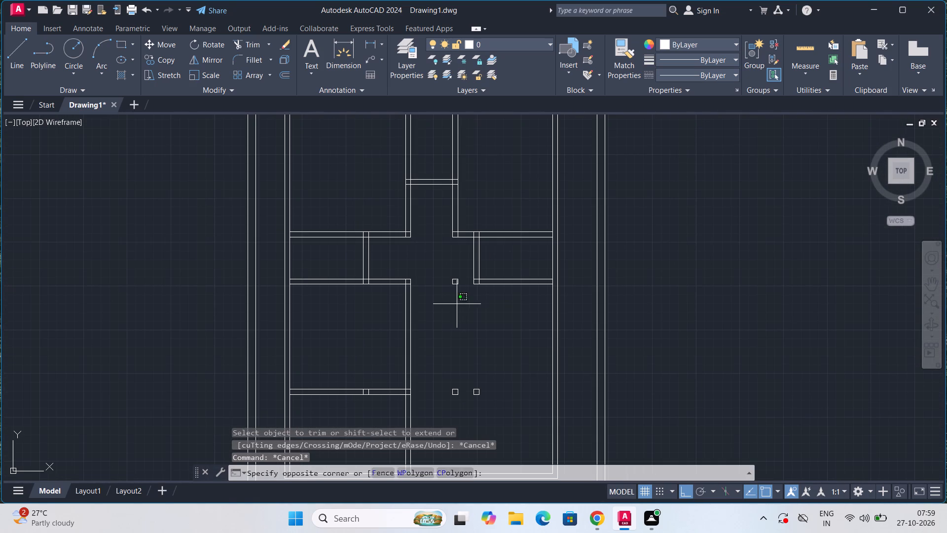
drag(454, 302, 458, 269)
key(Delete)
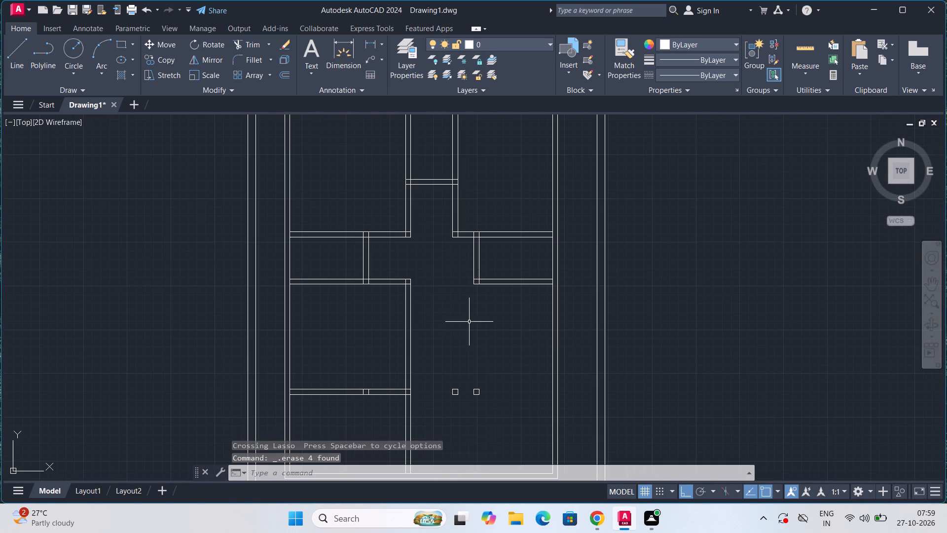
middle_drag(468, 340, 478, 242)
drag(502, 311, 483, 259)
key(Delete)
Trim the overlapping lines where the lowest horizontal partition meets the central vertical wall, and the leftover vertical stubs inside that partition.
middle_drag(471, 262, 484, 318)
key(t)
key(r)
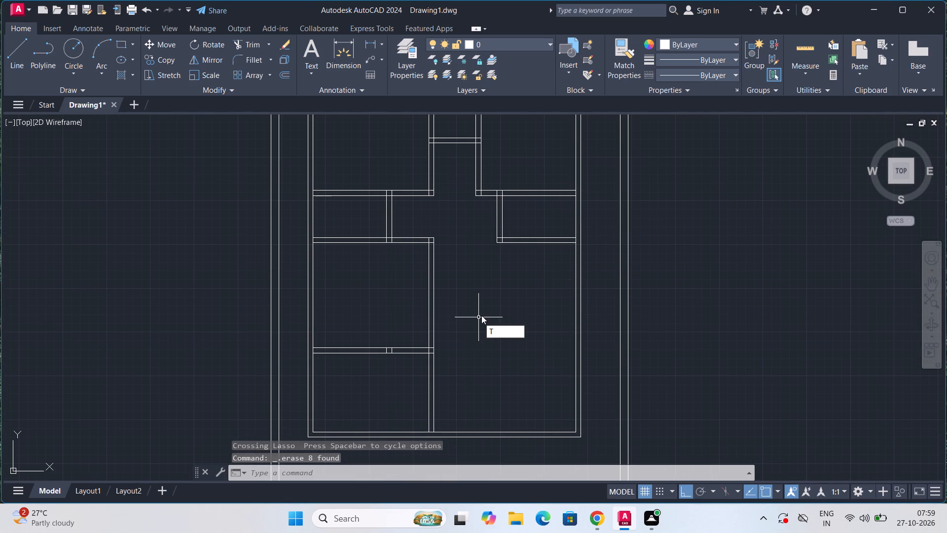
key(Return)
key(Return)
scroll(483, 312, up, 2)
middle_drag(447, 347, 536, 183)
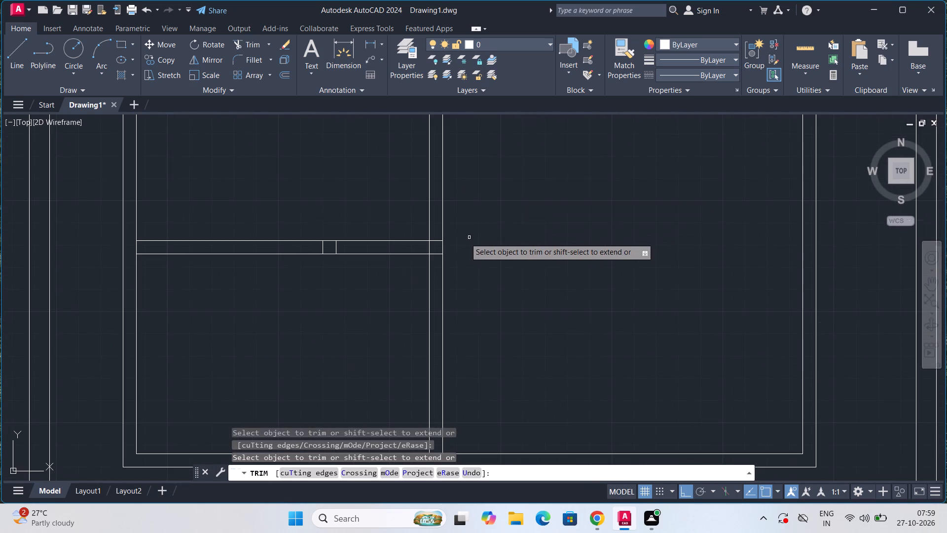
scroll(429, 243, up, 3)
drag(441, 226, 447, 293)
drag(442, 249, 416, 255)
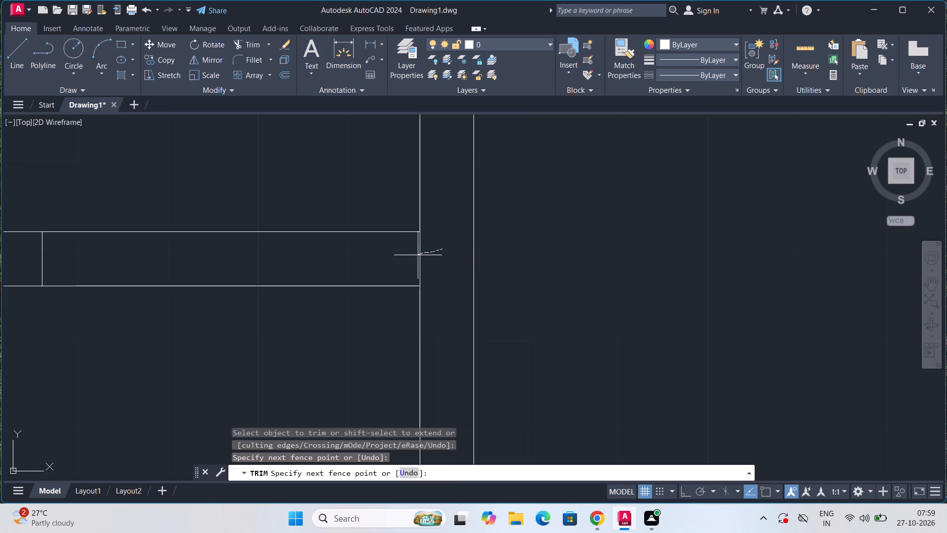
drag(416, 255, 413, 256)
scroll(412, 255, down, 2)
drag(241, 259, 269, 259)
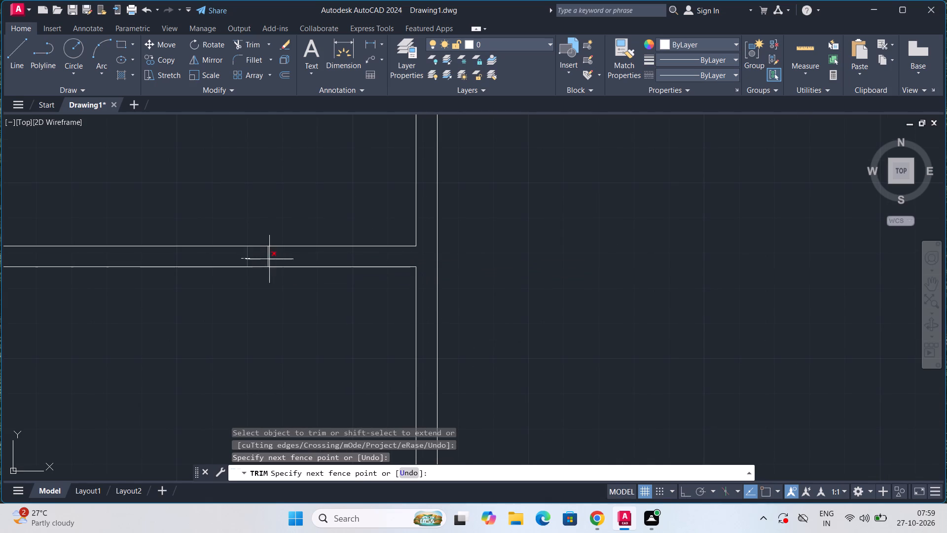
drag(269, 259, 270, 259)
Trim the overlapping lines at the T-junction and right end corner of the third horizontal partition's left portion.
scroll(271, 258, down, 2)
middle_drag(277, 218, 284, 339)
middle_drag(279, 252, 284, 303)
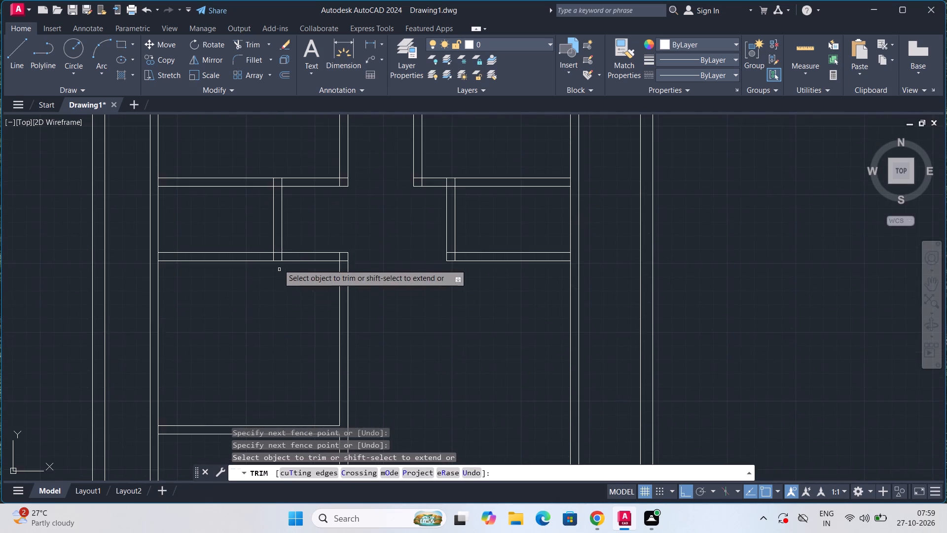
scroll(275, 247, up, 4)
drag(237, 309, 316, 308)
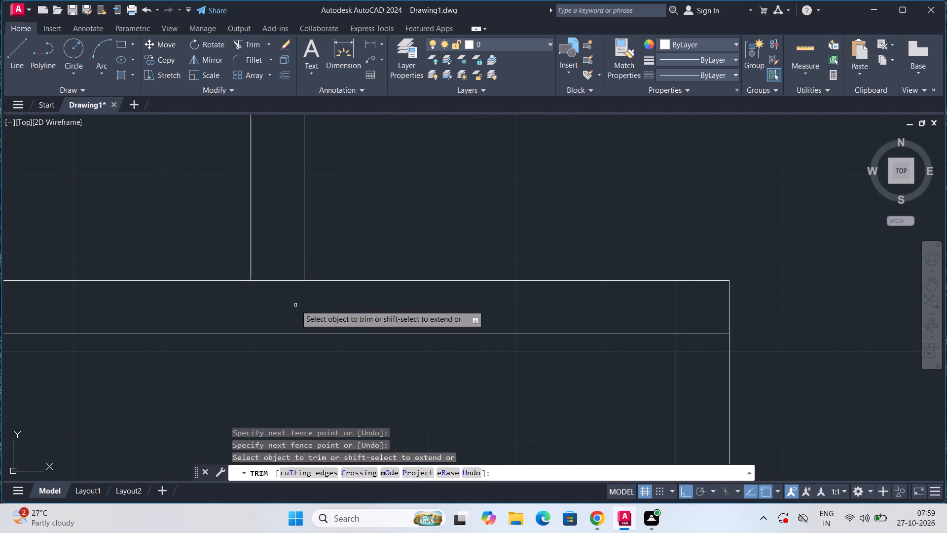
drag(295, 305, 296, 265)
drag(646, 307, 692, 308)
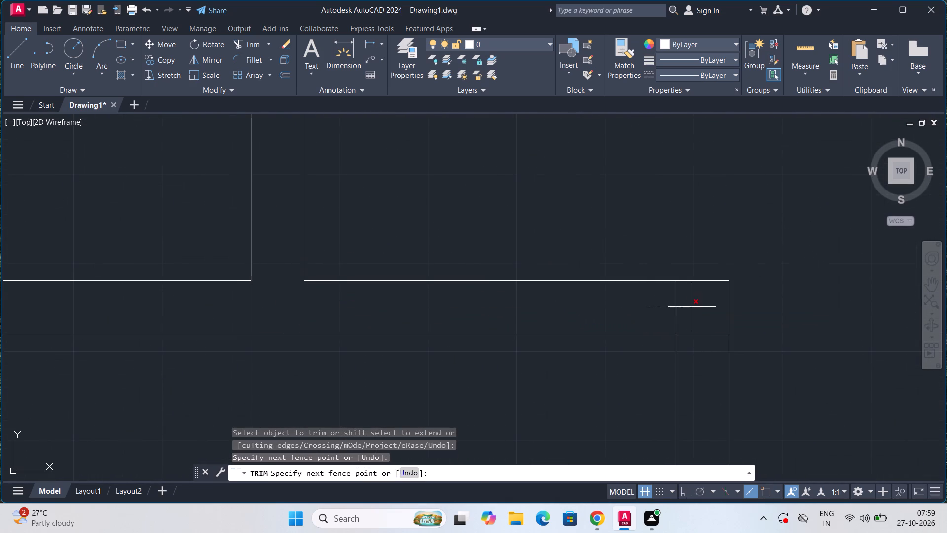
drag(692, 308, 702, 360)
Trim the overlapping lines at the T-junction and right end corner of the second horizontal partition's left portion.
scroll(623, 288, down, 3)
middle_drag(494, 218, 499, 337)
scroll(550, 301, up, 1)
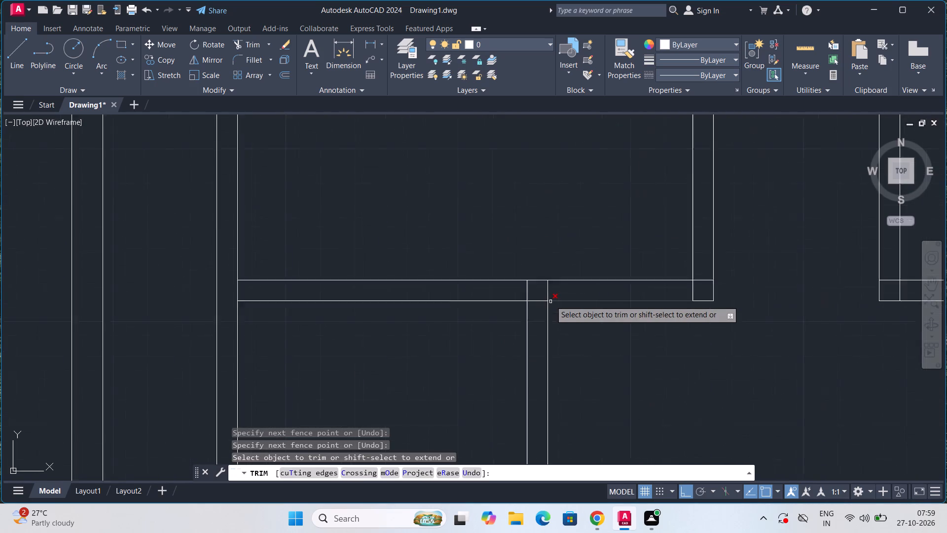
scroll(550, 301, up, 3)
drag(426, 287, 544, 278)
drag(506, 294, 498, 323)
scroll(498, 313, down, 4)
scroll(655, 273, up, 3)
middle_drag(621, 307, 656, 196)
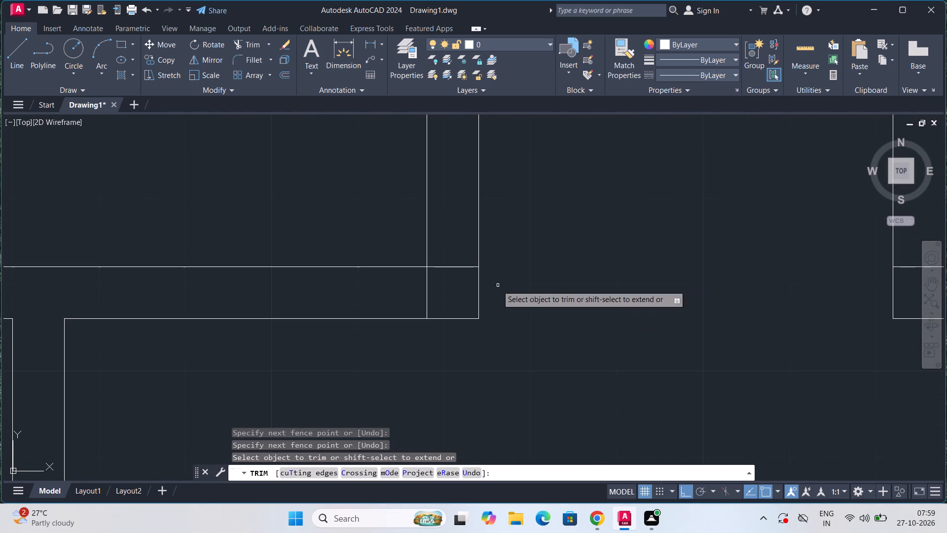
drag(419, 290, 455, 252)
scroll(455, 253, down, 1)
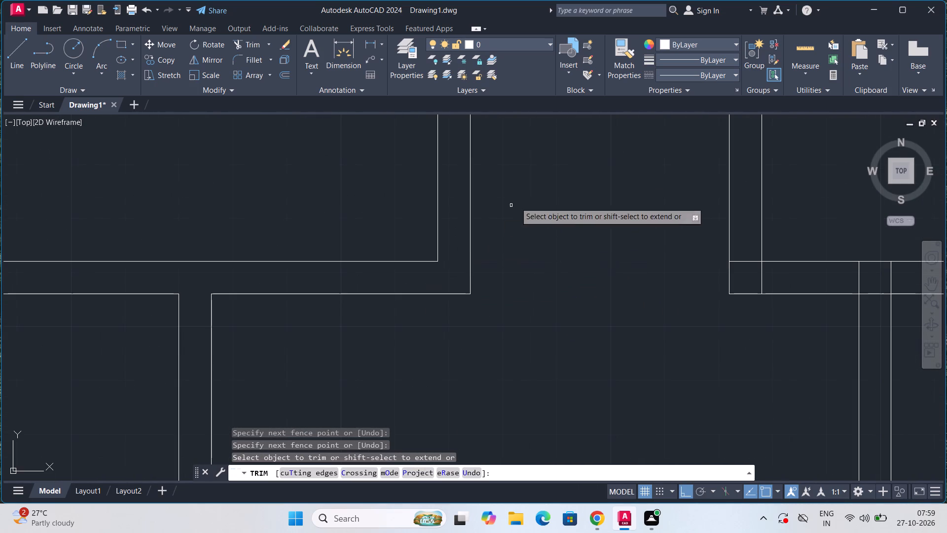
Trim the overlapping lines at both ends of the short top horizontal partition between the two upper central vertical walls.
middle_drag(525, 198, 493, 394)
middle_drag(517, 305, 509, 367)
scroll(510, 328, down, 1)
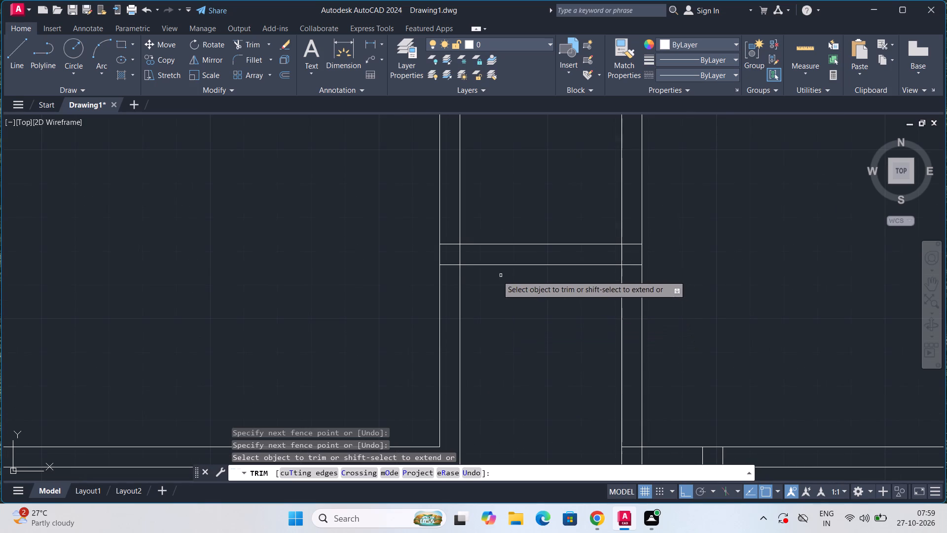
drag(450, 241, 449, 275)
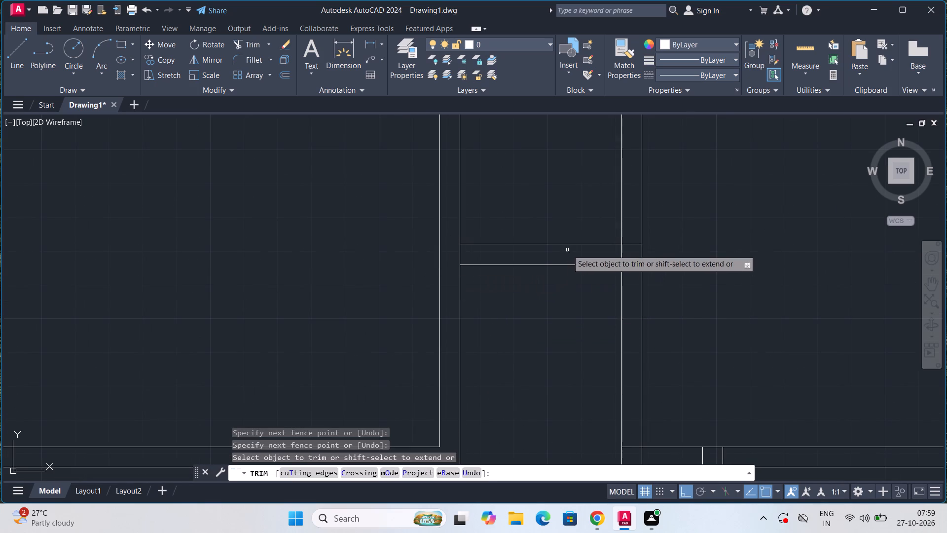
drag(633, 239, 635, 254)
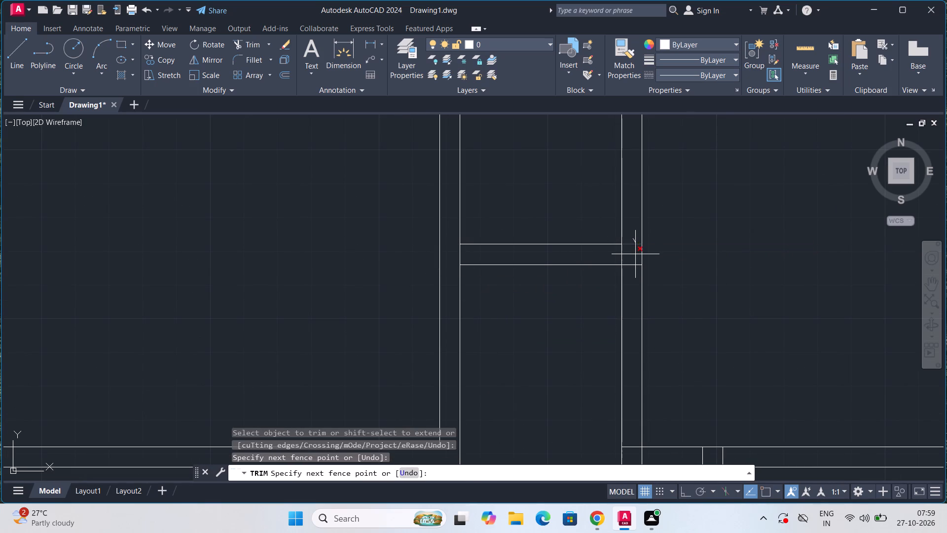
drag(635, 254, 615, 261)
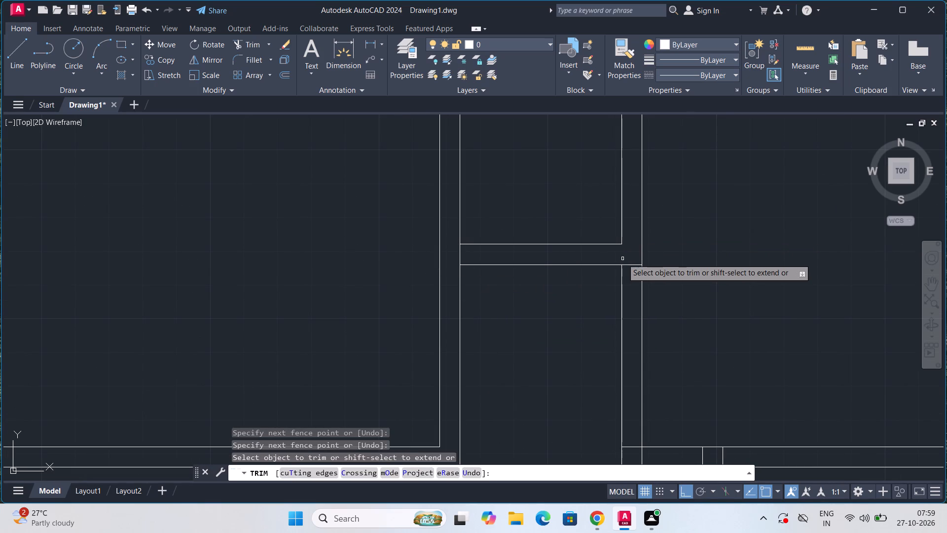
drag(624, 259, 627, 273)
drag(464, 260, 460, 261)
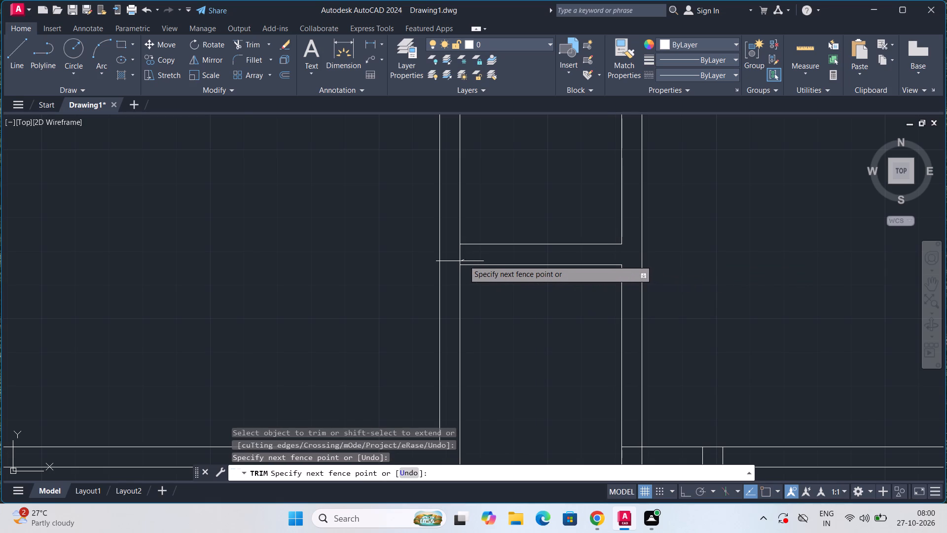
drag(460, 261, 459, 261)
scroll(459, 261, down, 1)
middle_drag(539, 309, 511, 212)
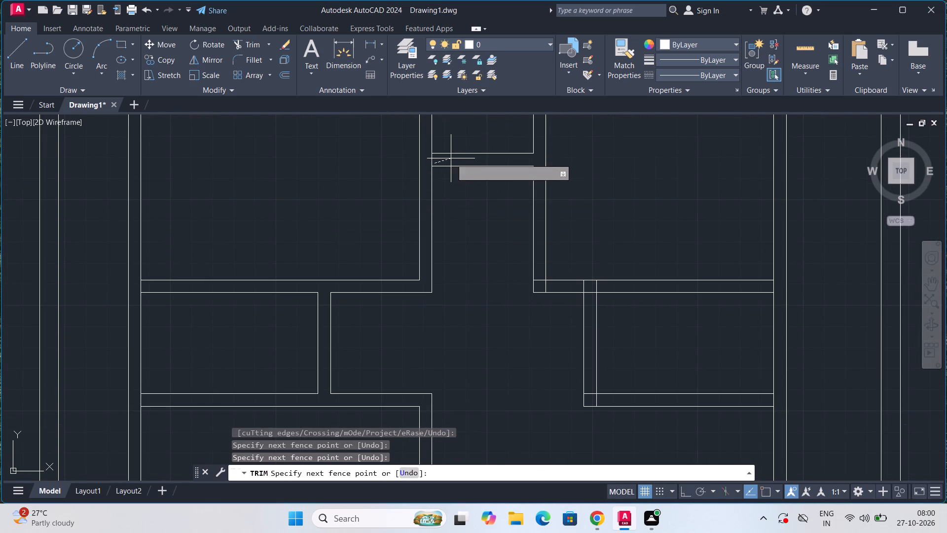
key(Escape)
key(Escape)
key(Escape)
key(Escape)
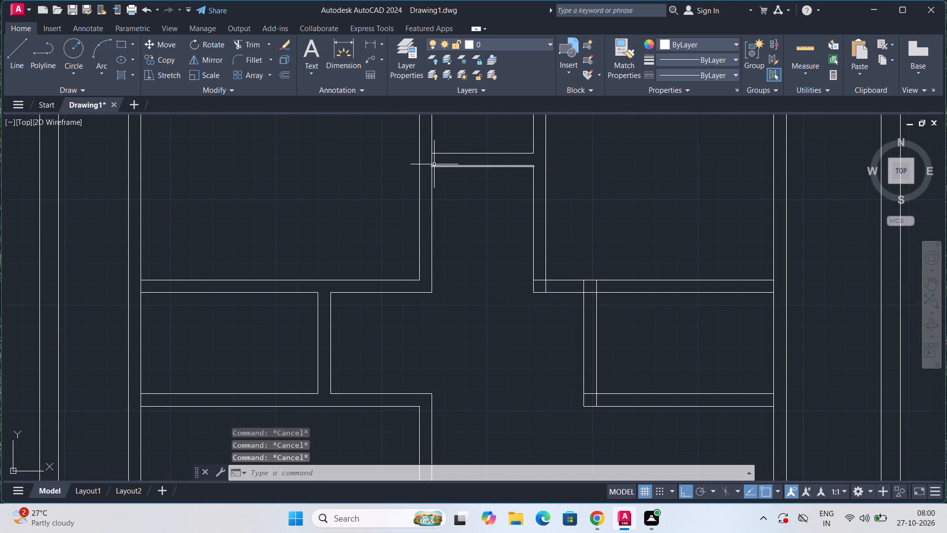
text(TR)
key(Return)
key(Return)
click(431, 160)
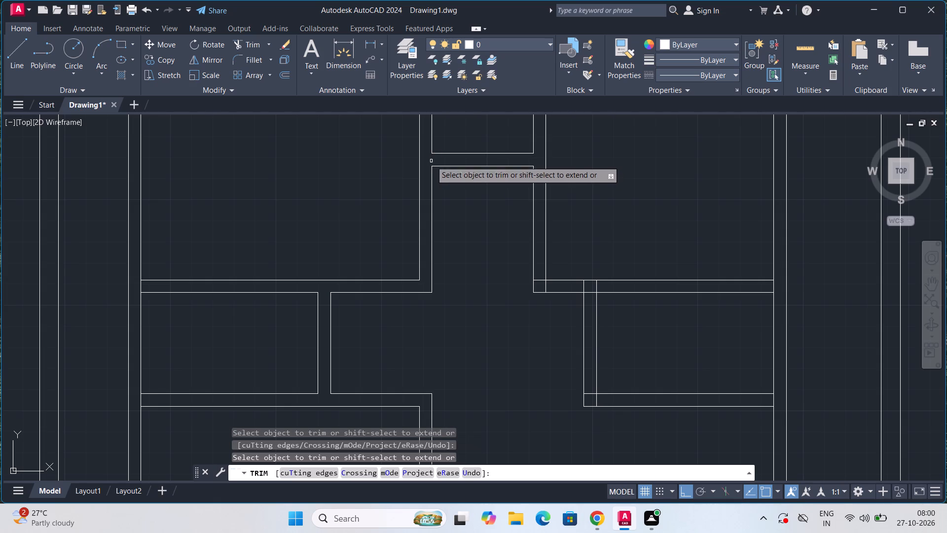
Trim the overlapping lines at the left end corner and T-junction of the second horizontal partition's right portion.
scroll(561, 257, up, 1)
middle_drag(561, 257, 581, 200)
scroll(568, 236, up, 2)
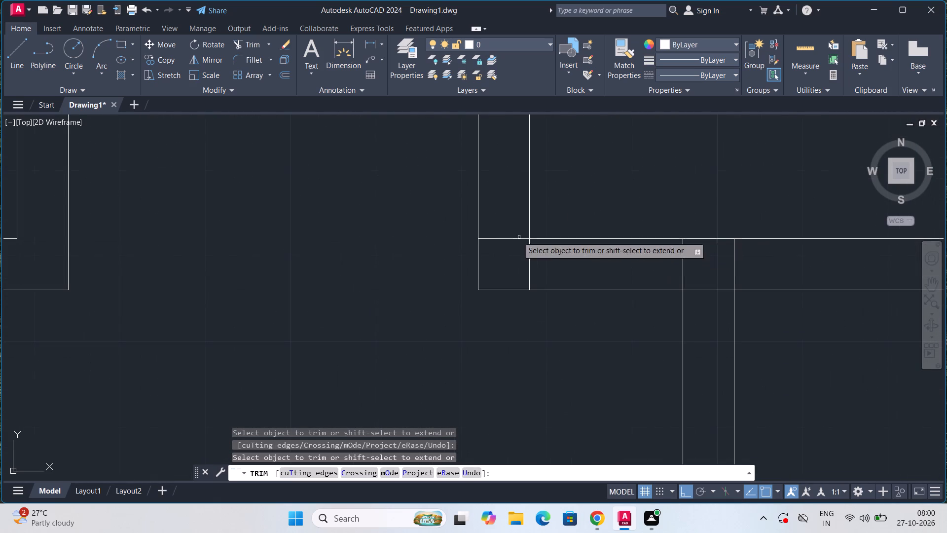
drag(505, 228, 540, 261)
drag(666, 263, 722, 261)
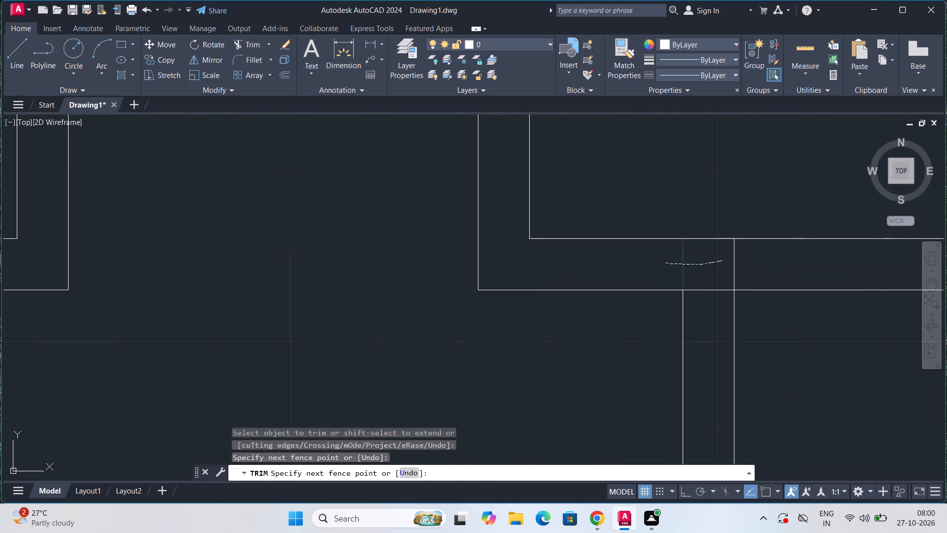
drag(737, 260, 727, 269)
drag(712, 281, 713, 296)
scroll(707, 275, down, 3)
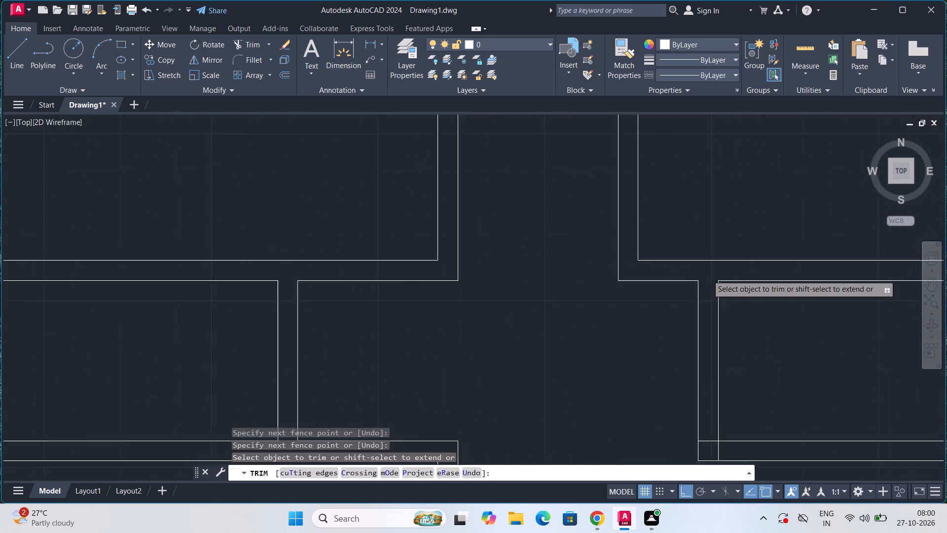
Trim the overlapping lines at the left end corner of the third horizontal partition's right portion.
middle_drag(711, 341, 704, 238)
scroll(720, 285, up, 2)
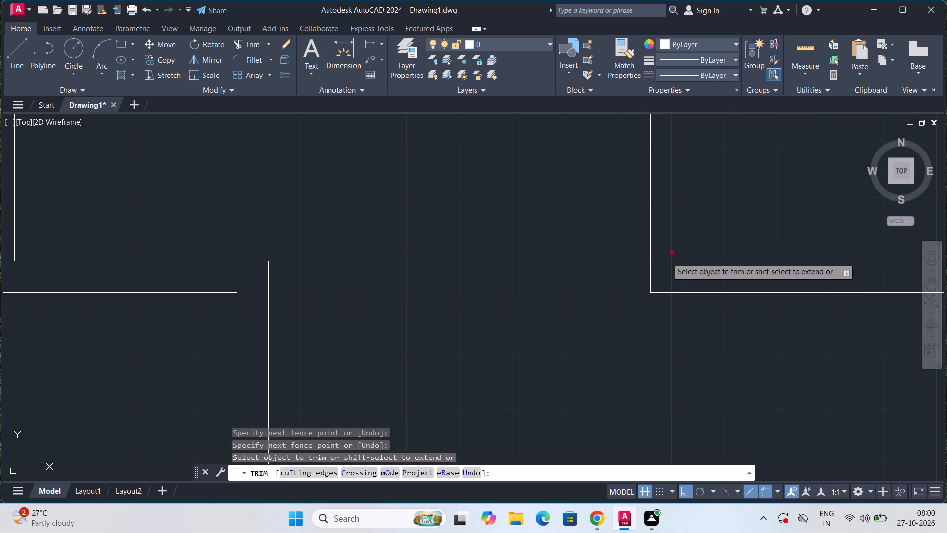
drag(667, 258, 685, 279)
Trim the right outer wall's inner line where the third and second horizontal partitions meet it.
scroll(684, 276, down, 3)
middle_drag(718, 321, 617, 347)
scroll(671, 269, up, 3)
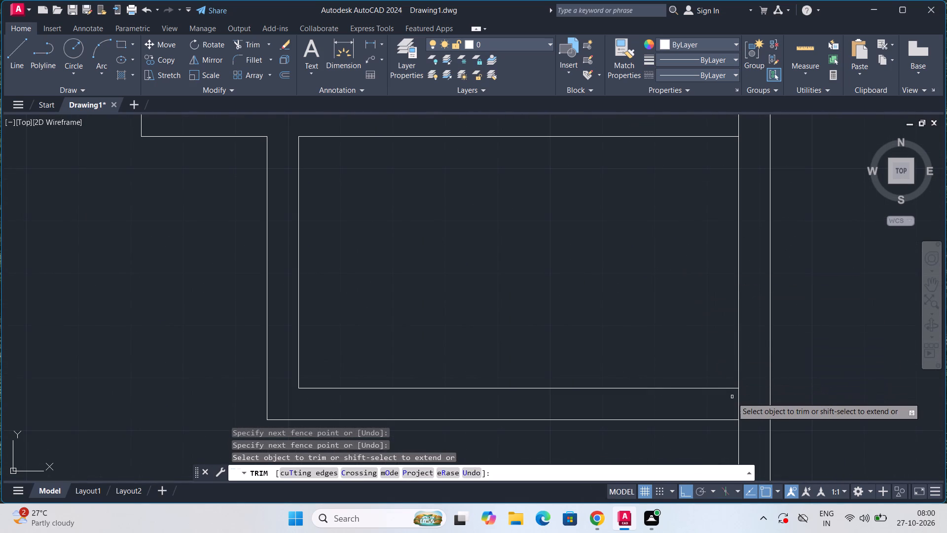
click(736, 401)
click(738, 400)
drag(742, 400, 726, 410)
middle_drag(715, 338, 681, 440)
drag(705, 224, 699, 230)
Trim the bottom outer wall's inner line where the central vertical partition meets it.
scroll(699, 230, down, 6)
scroll(692, 330, up, 4)
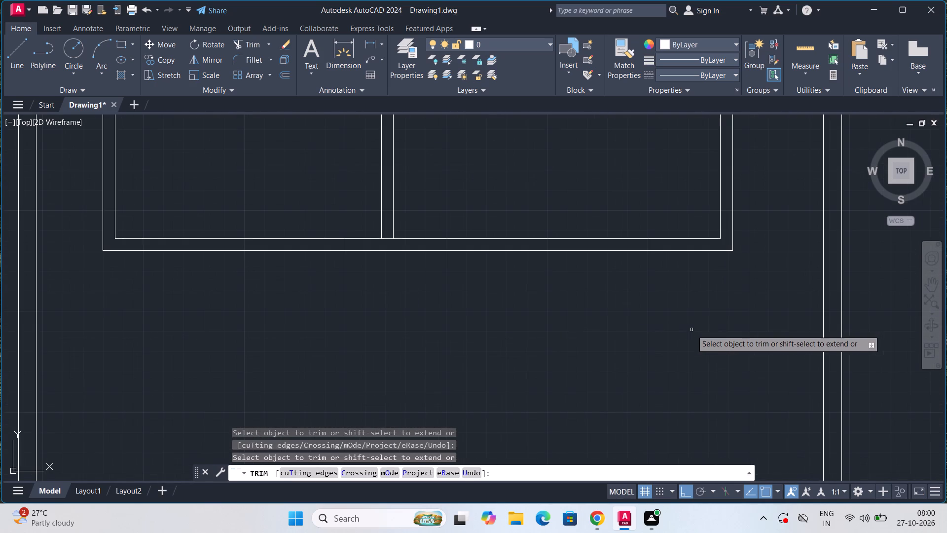
middle_drag(421, 303, 474, 335)
scroll(458, 293, up, 2)
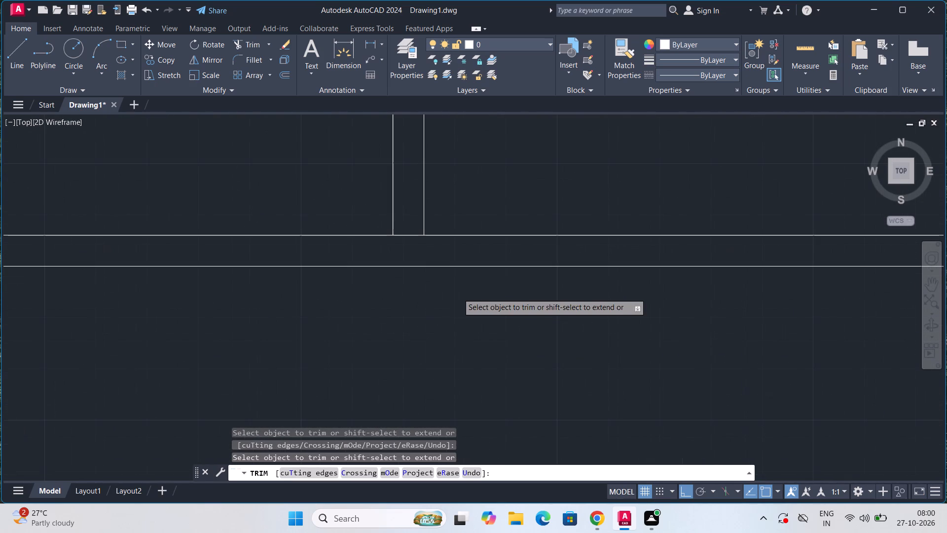
drag(409, 231, 409, 244)
Trim the left outer wall's inner line where the lowest, third and second horizontal partitions meet it.
scroll(409, 236, down, 4)
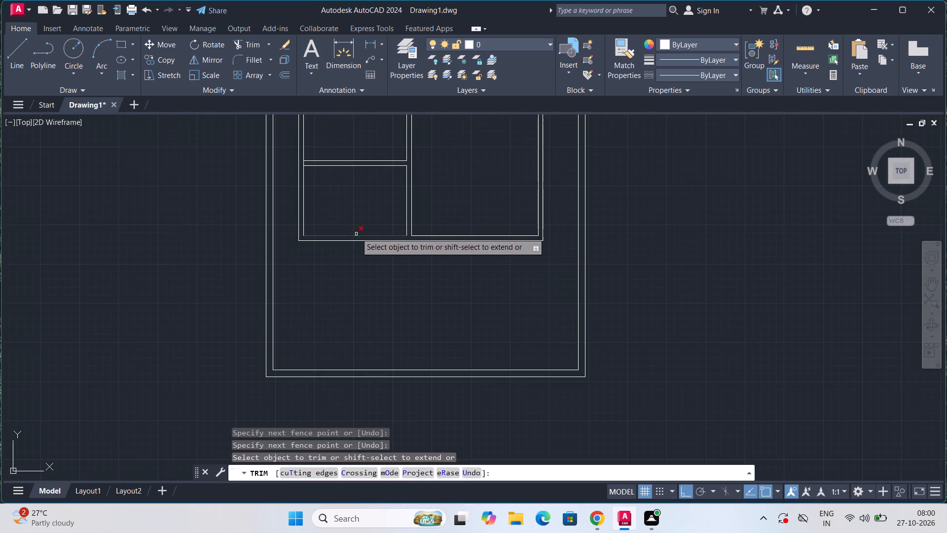
middle_drag(354, 230, 407, 378)
scroll(361, 309, up, 3)
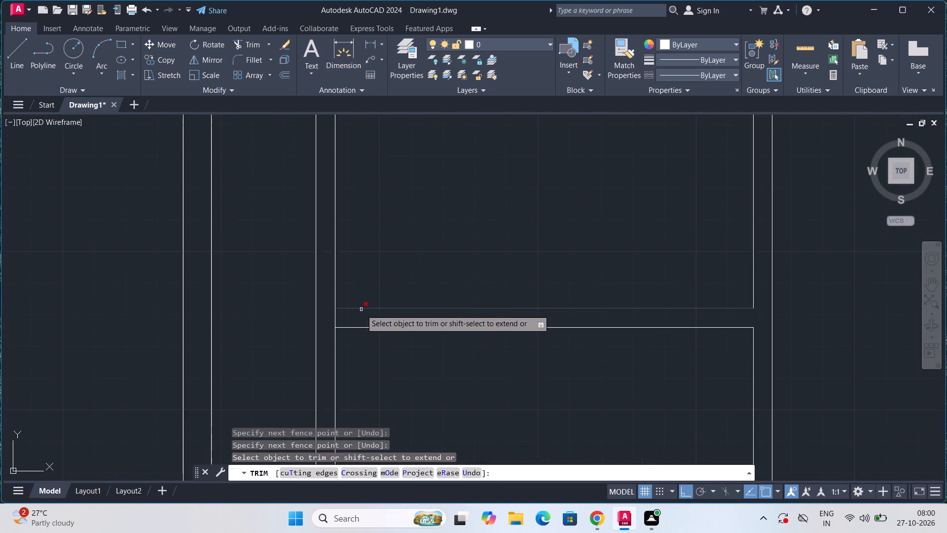
scroll(361, 309, up, 2)
click(291, 335)
scroll(333, 306, down, 3)
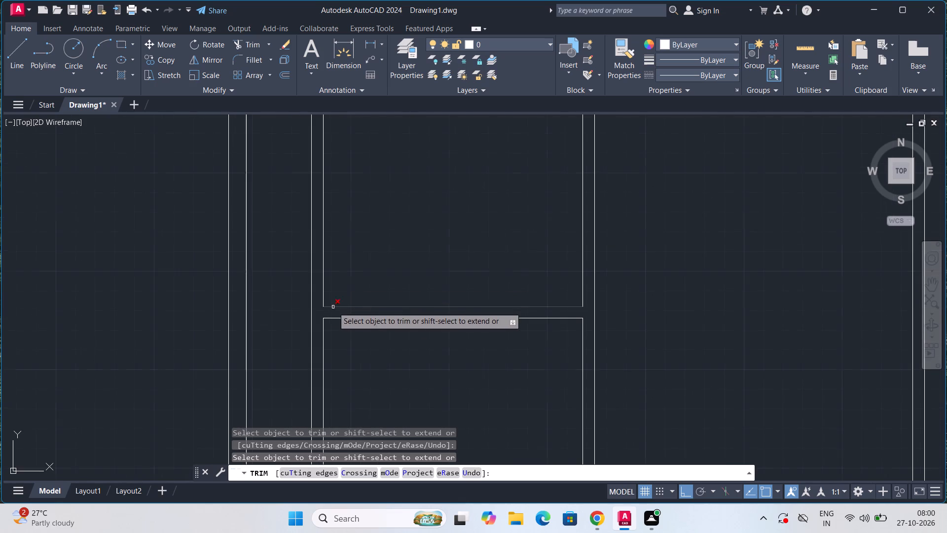
middle_drag(376, 226, 387, 430)
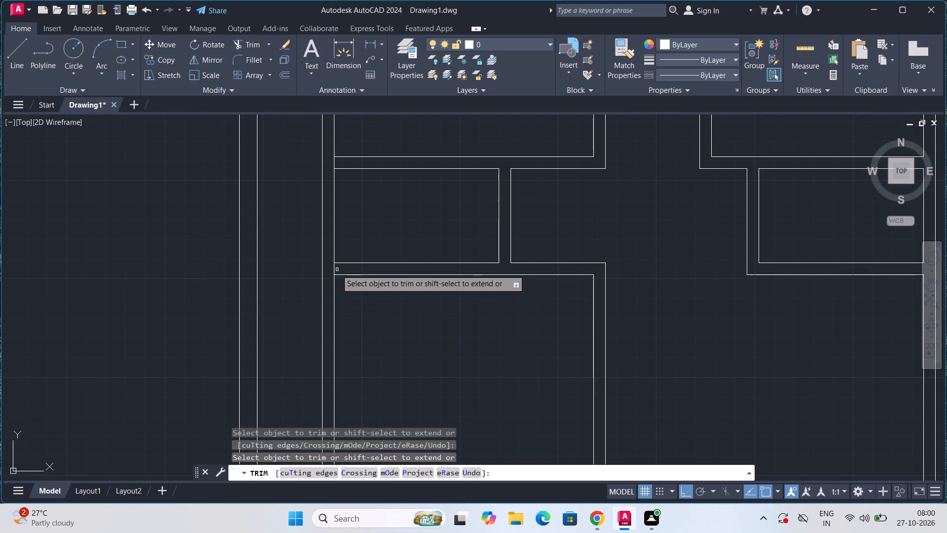
click(334, 269)
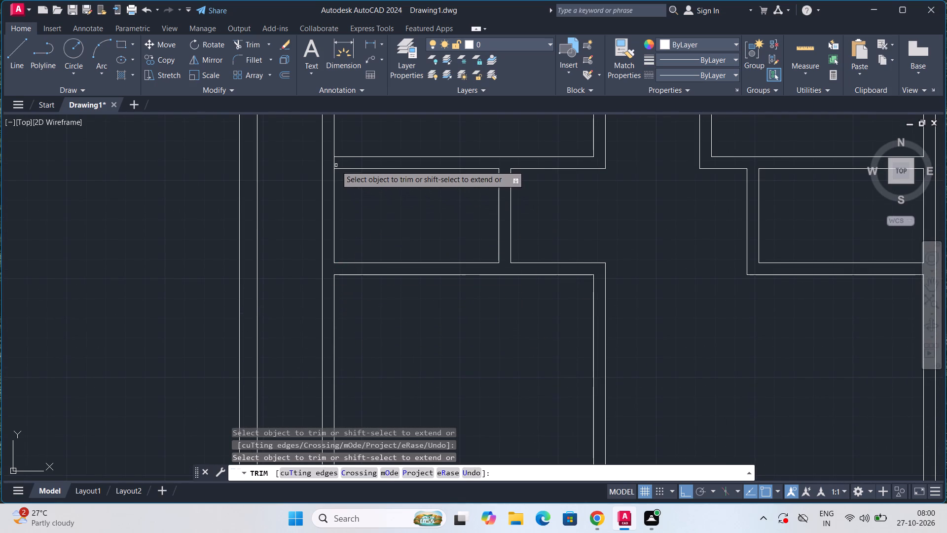
click(336, 165)
click(333, 163)
Trim the top outer wall's inner line where the two upper vertical partitions meet it, and finish trimming.
scroll(332, 164, down, 2)
middle_drag(360, 149, 361, 150)
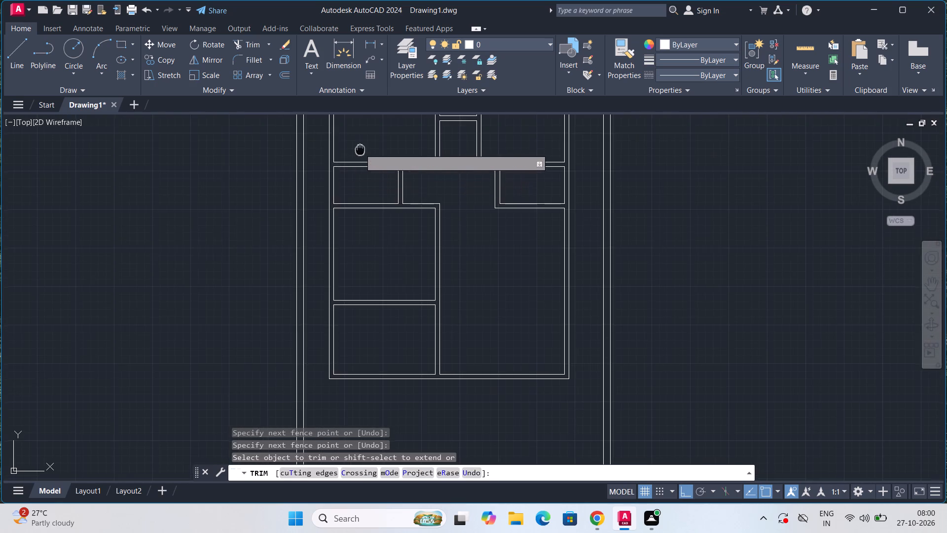
middle_drag(361, 150, 375, 292)
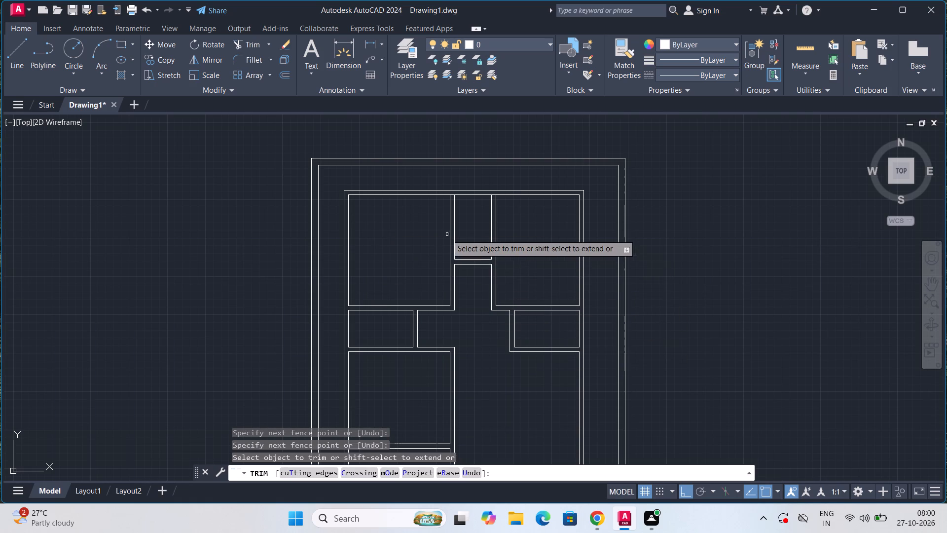
scroll(451, 215, up, 4)
middle_drag(446, 178, 456, 305)
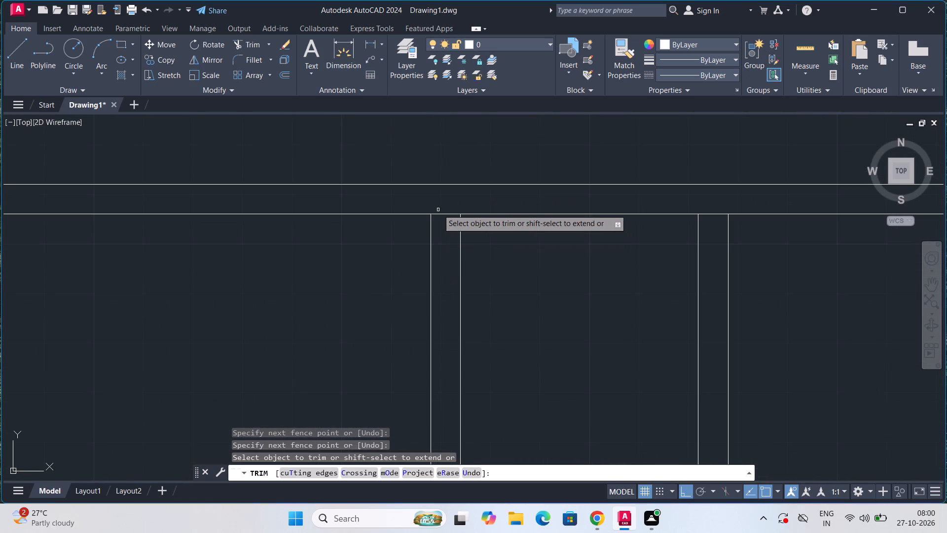
drag(438, 210, 442, 228)
click(704, 208)
drag(705, 208, 709, 223)
drag(709, 216, 710, 225)
scroll(710, 225, down, 4)
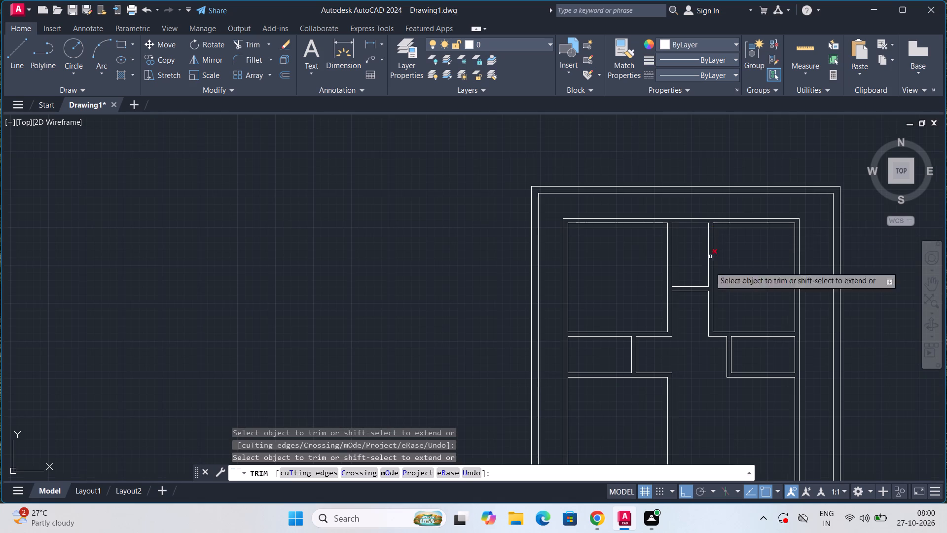
middle_drag(708, 394, 703, 253)
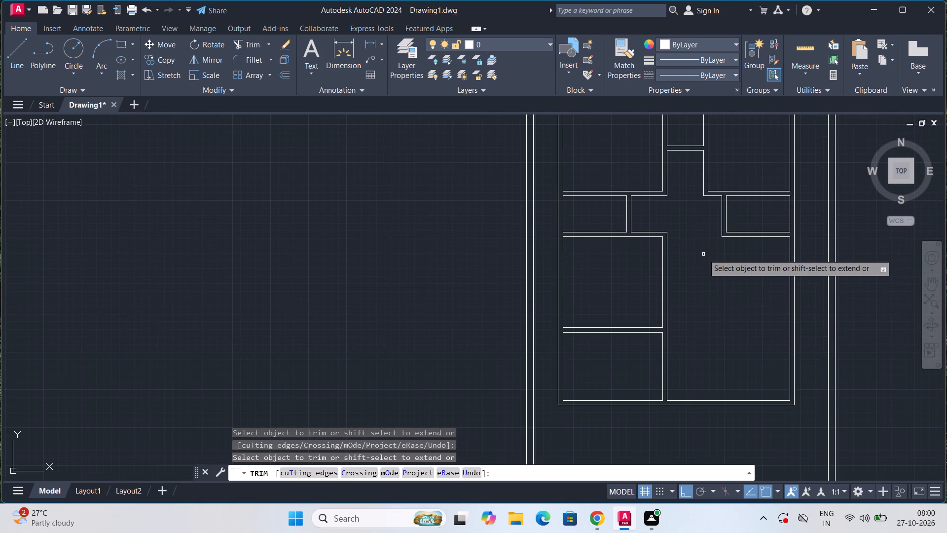
scroll(726, 311, up, 1)
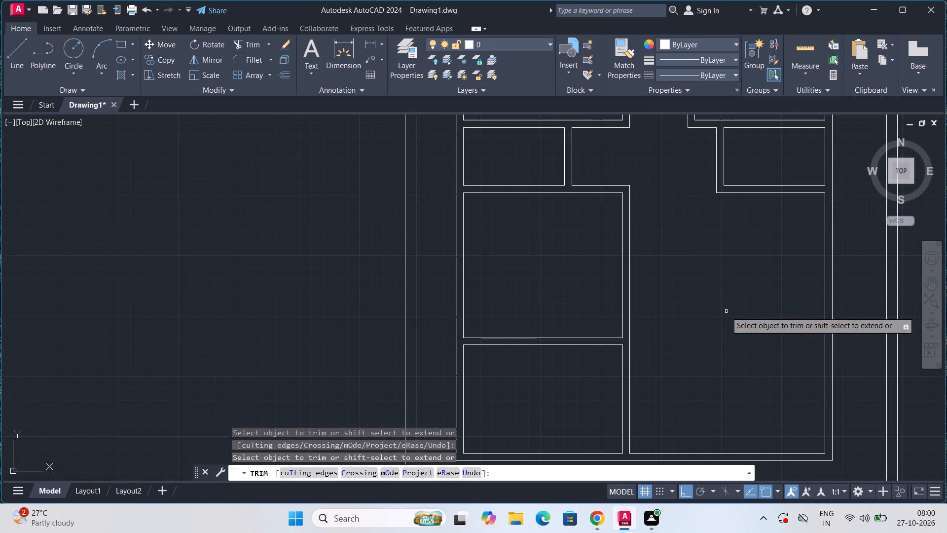
key(Escape)
key(Escape)
key(Escape)
key(Escape)
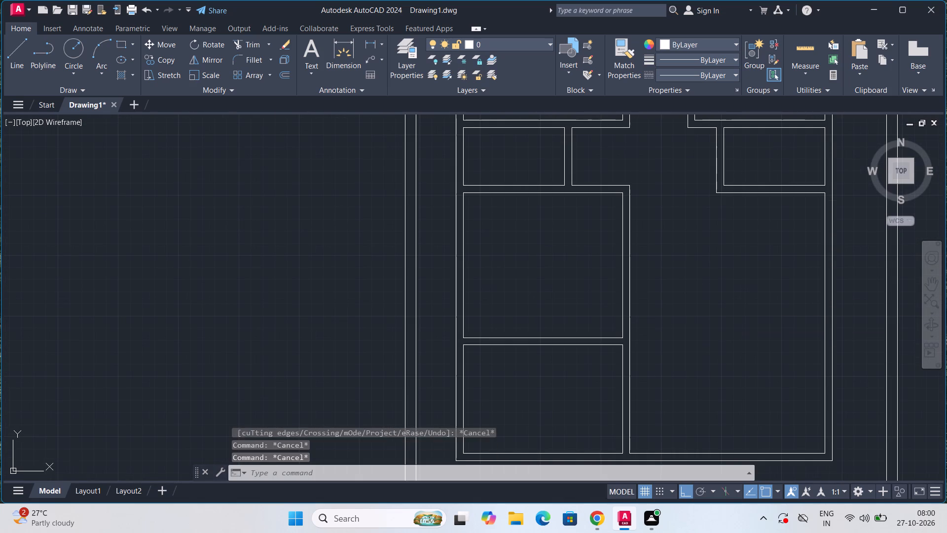
scroll(726, 308, down, 2)
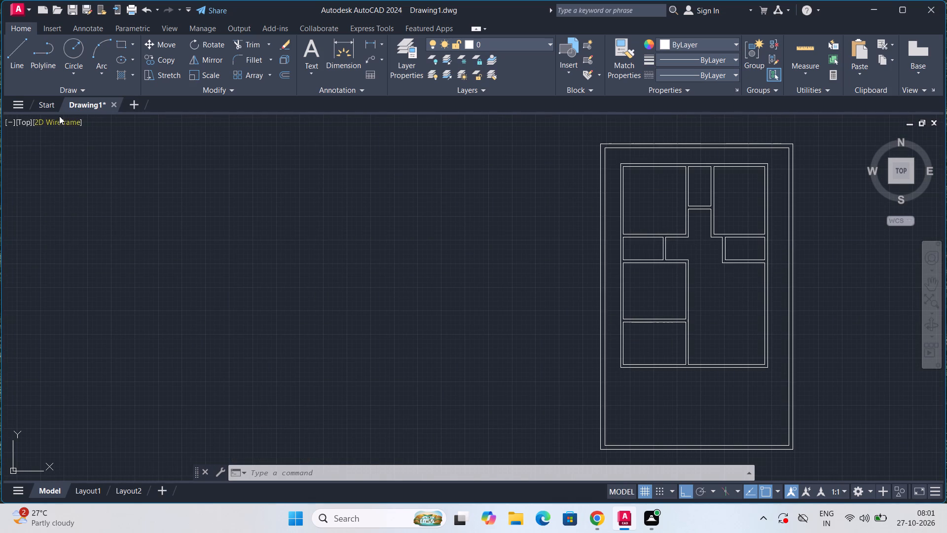
Open the drawing 50000+CAD.Blocks from the Downloads folder and dismiss the missing SHX files notice.
click(26, 13)
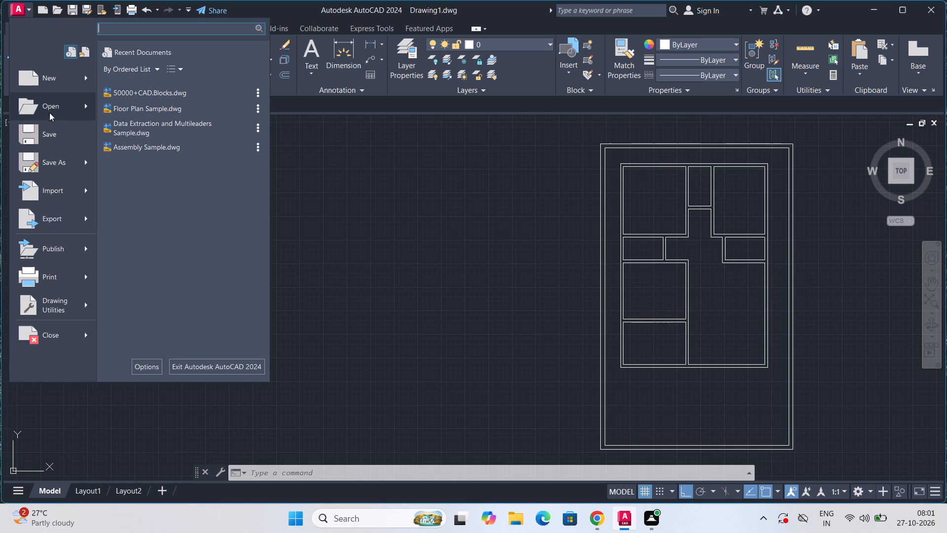
click(50, 108)
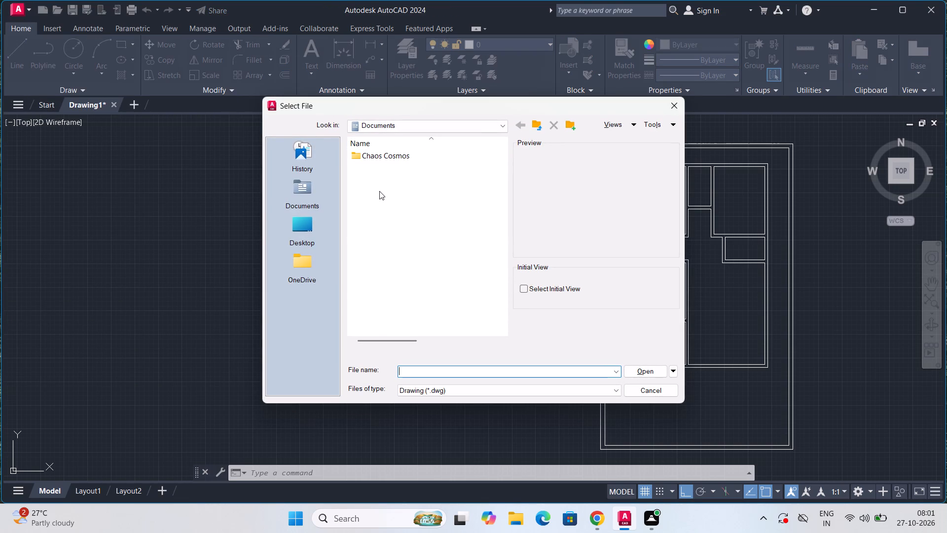
double_click(307, 271)
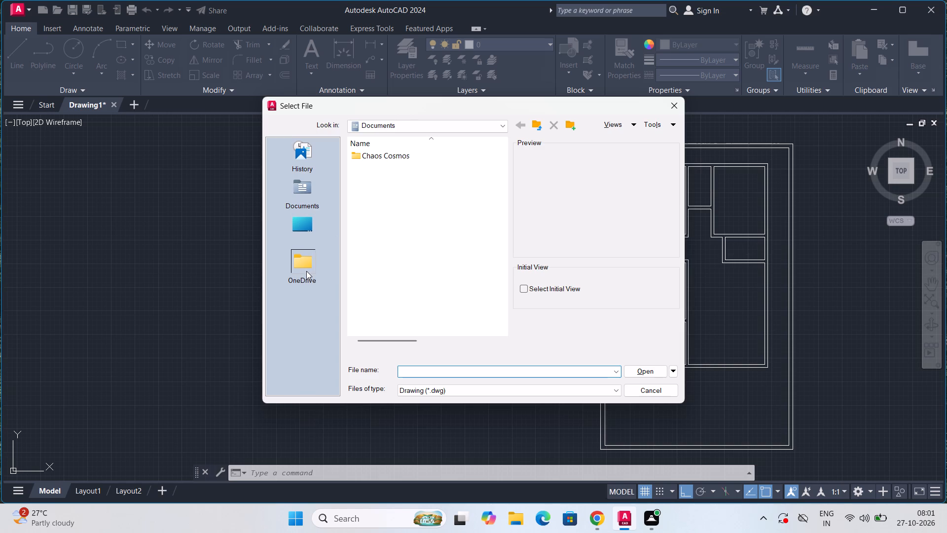
double_click(310, 198)
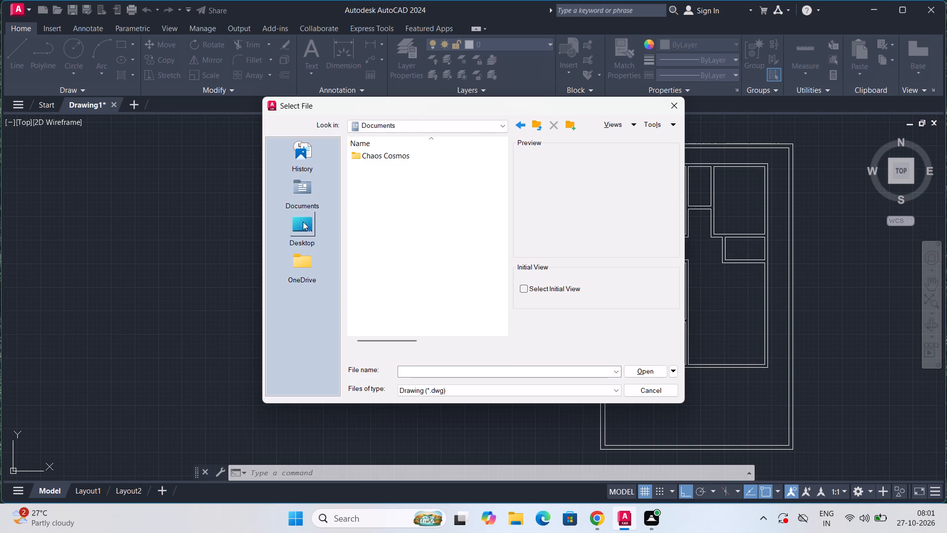
double_click(303, 222)
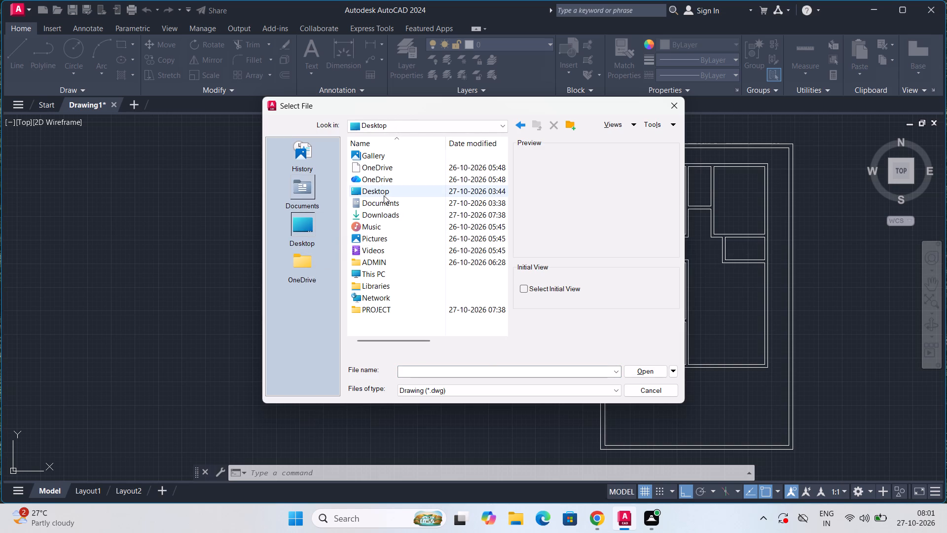
double_click(382, 210)
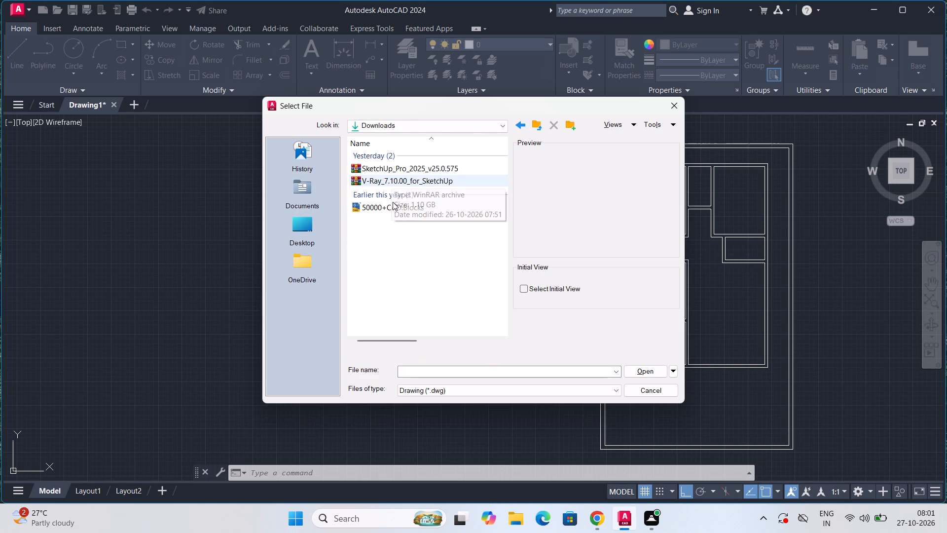
double_click(390, 208)
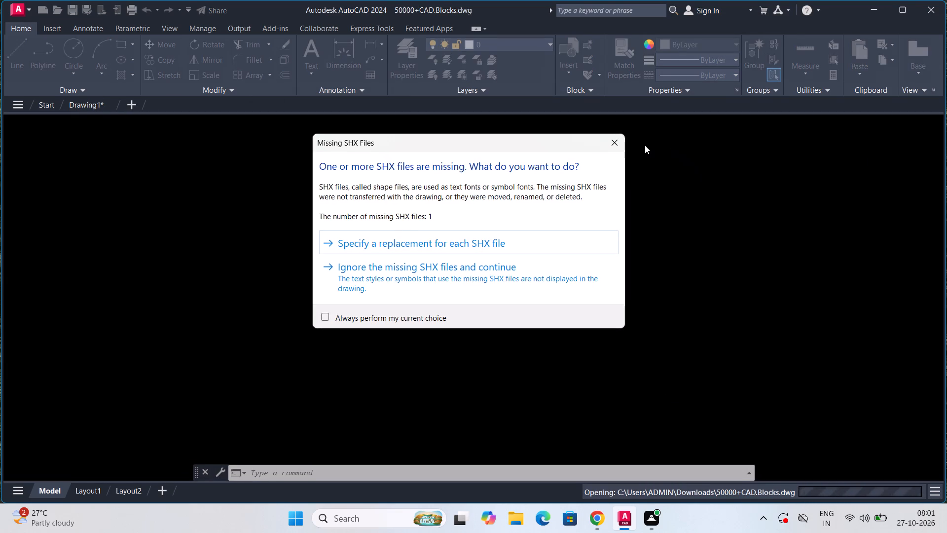
click(618, 140)
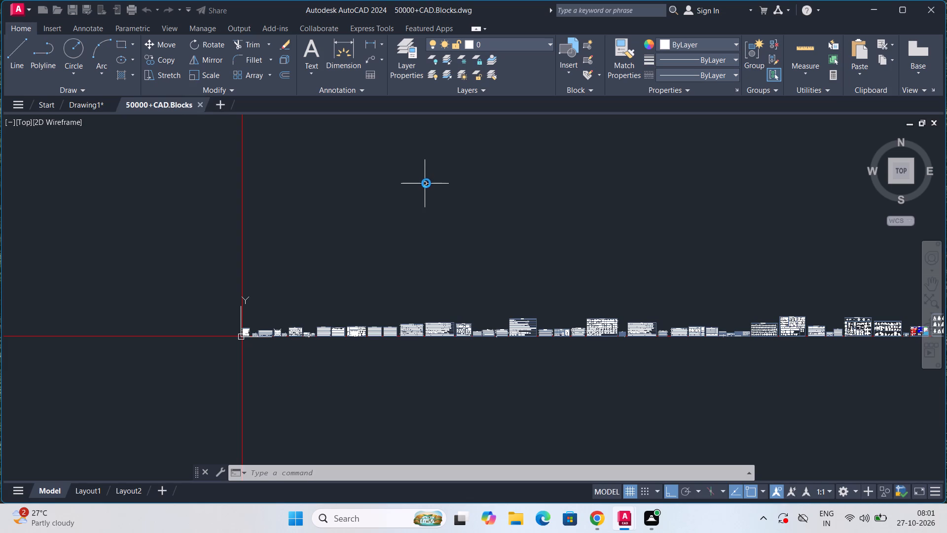
Examine the single and double door blocks on the DOORS PLAN sheet to find a suitable door.
scroll(346, 327, up, 5)
middle_drag(362, 314, 362, 312)
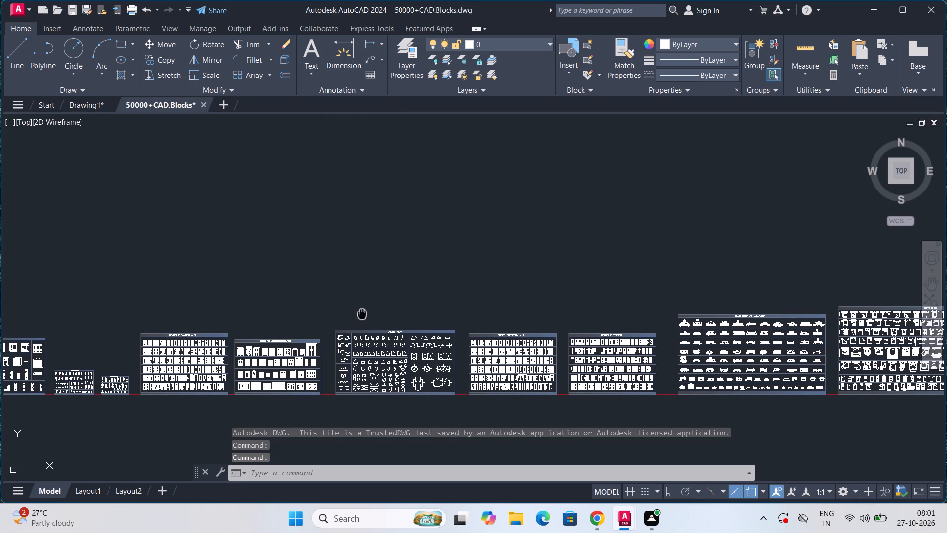
middle_drag(362, 312, 401, 240)
scroll(423, 289, up, 4)
middle_drag(415, 266, 426, 355)
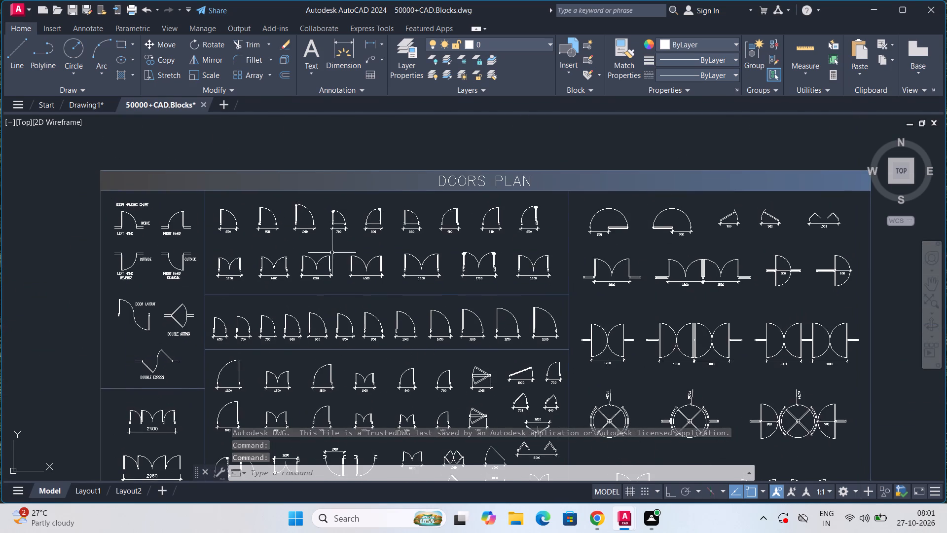
scroll(332, 253, up, 4)
middle_drag(333, 252, 362, 424)
middle_drag(296, 302, 337, 322)
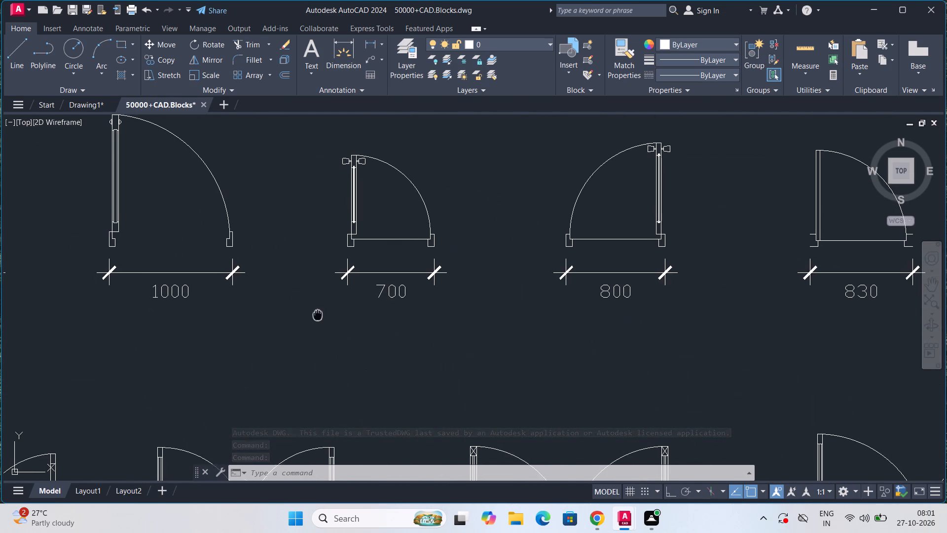
middle_drag(337, 322, 432, 329)
scroll(436, 327, down, 2)
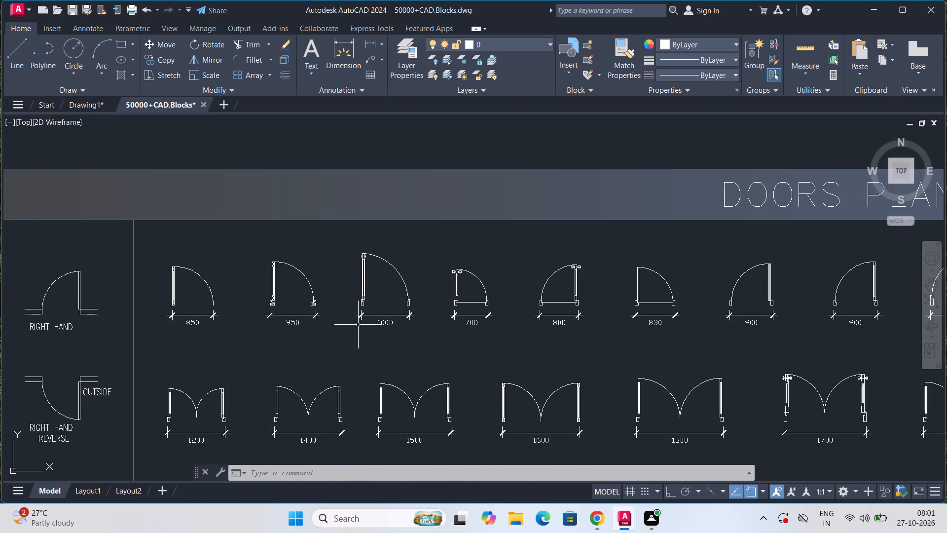
scroll(232, 325, up, 2)
middle_drag(318, 329, 330, 238)
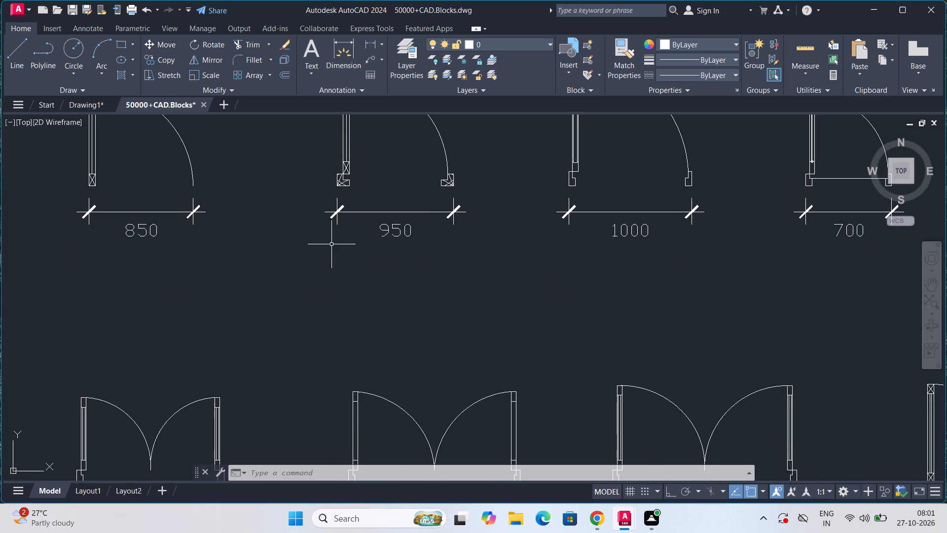
scroll(335, 255, down, 1)
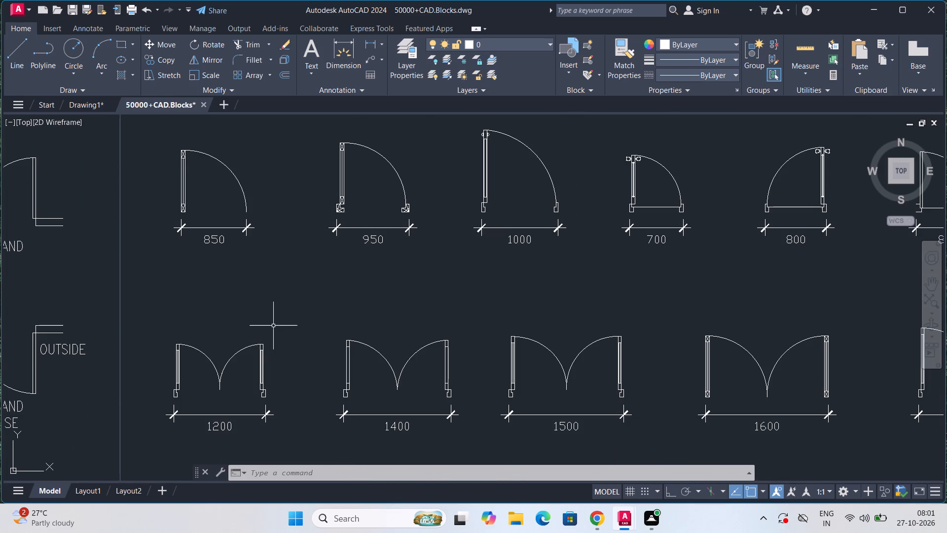
scroll(274, 326, up, 2)
middle_drag(274, 326, 353, 247)
middle_drag(360, 270, 360, 270)
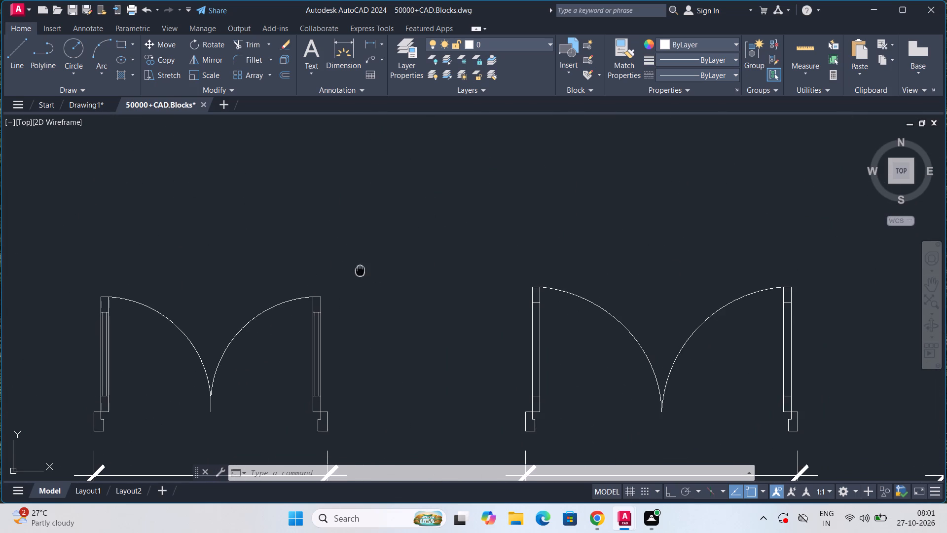
middle_drag(360, 270, 428, 175)
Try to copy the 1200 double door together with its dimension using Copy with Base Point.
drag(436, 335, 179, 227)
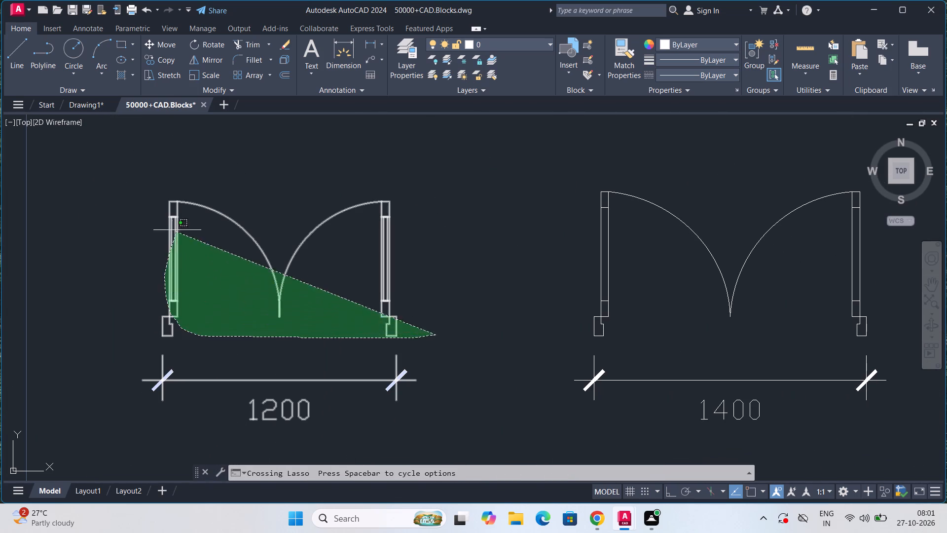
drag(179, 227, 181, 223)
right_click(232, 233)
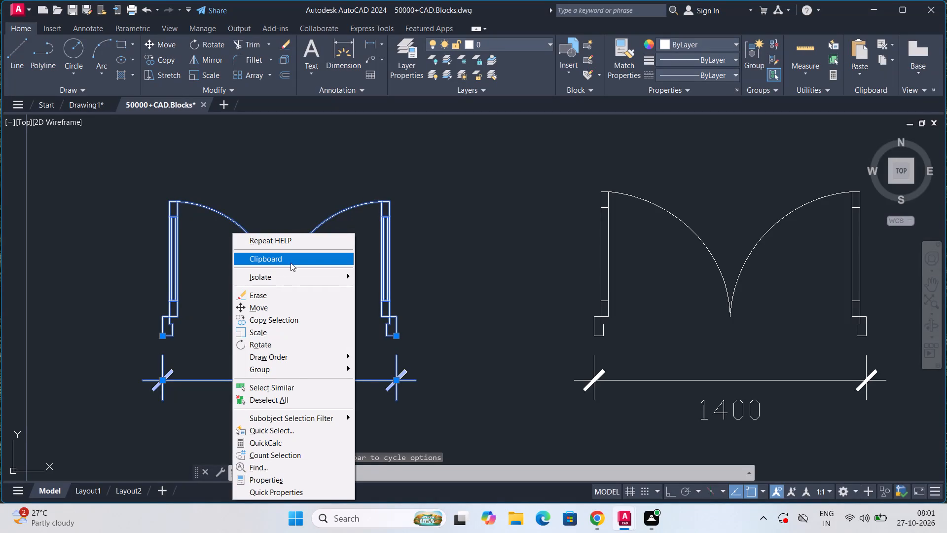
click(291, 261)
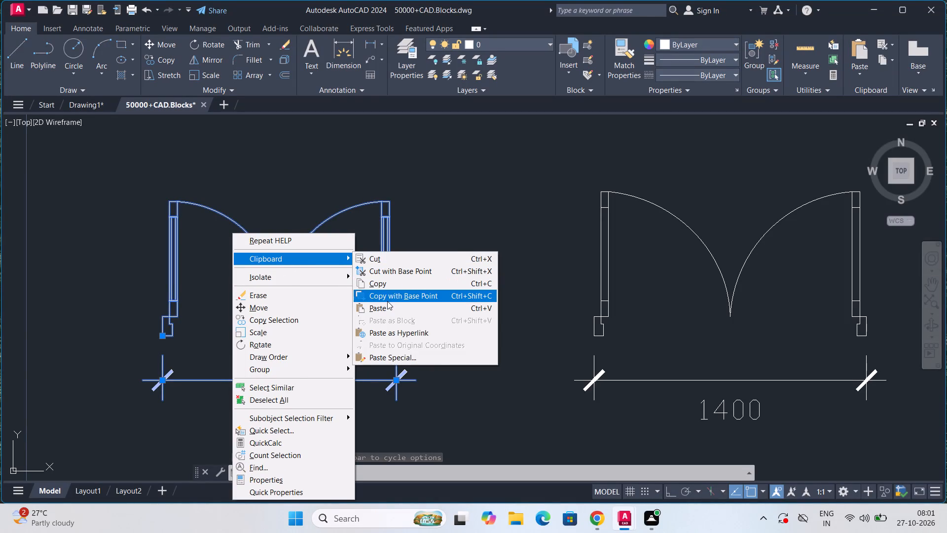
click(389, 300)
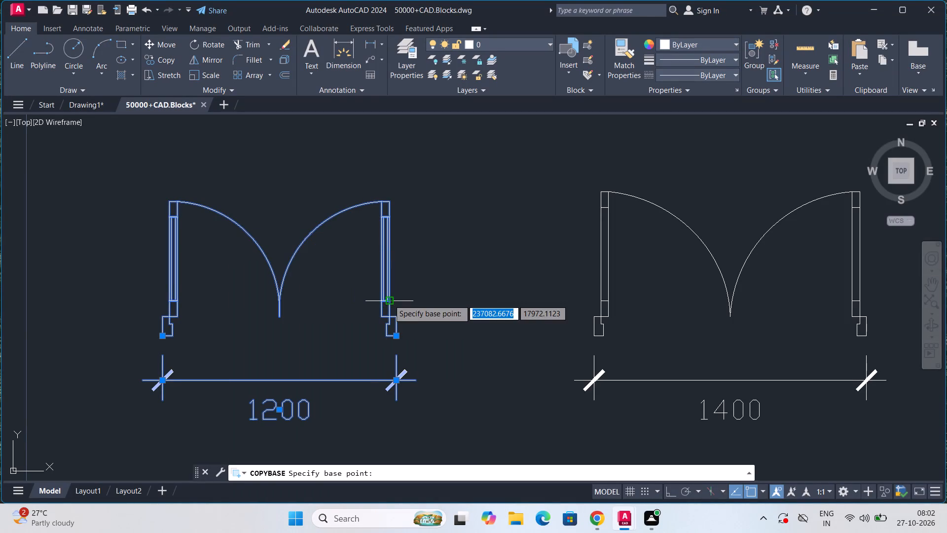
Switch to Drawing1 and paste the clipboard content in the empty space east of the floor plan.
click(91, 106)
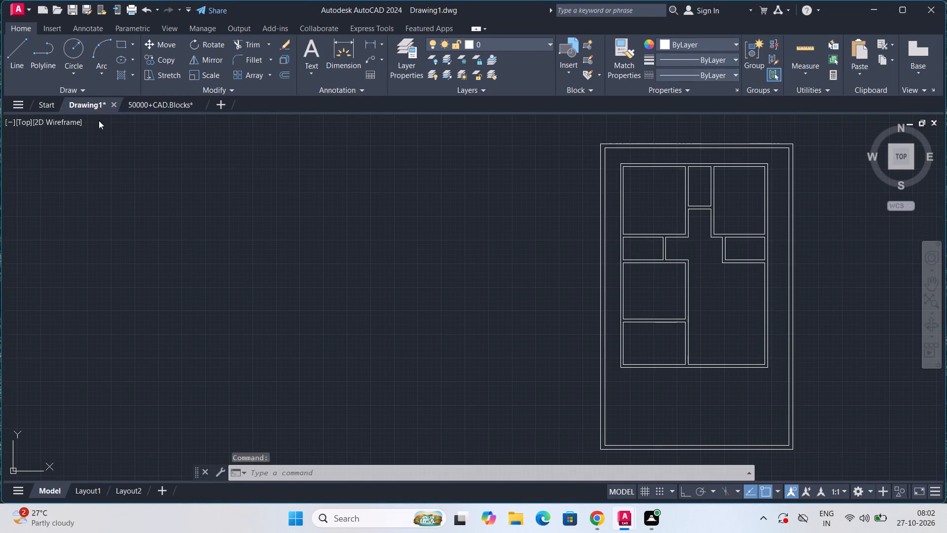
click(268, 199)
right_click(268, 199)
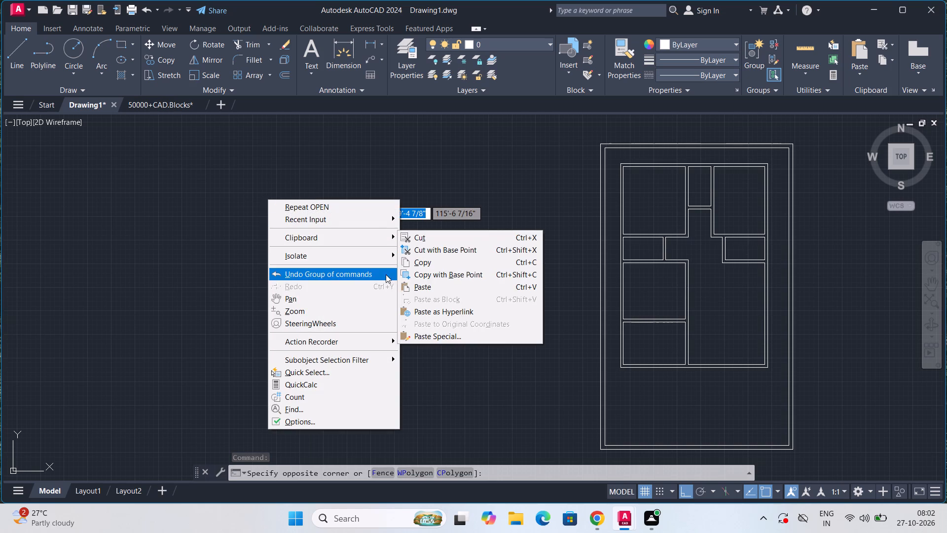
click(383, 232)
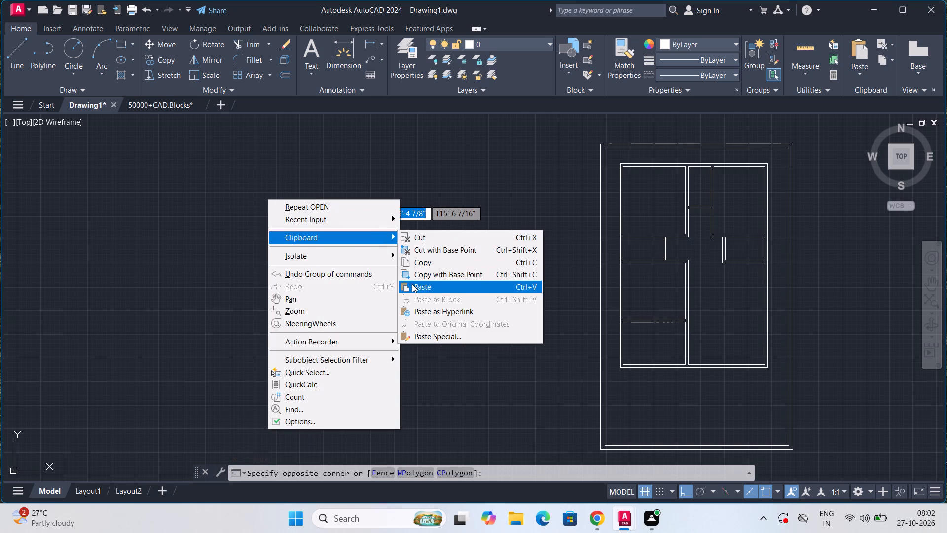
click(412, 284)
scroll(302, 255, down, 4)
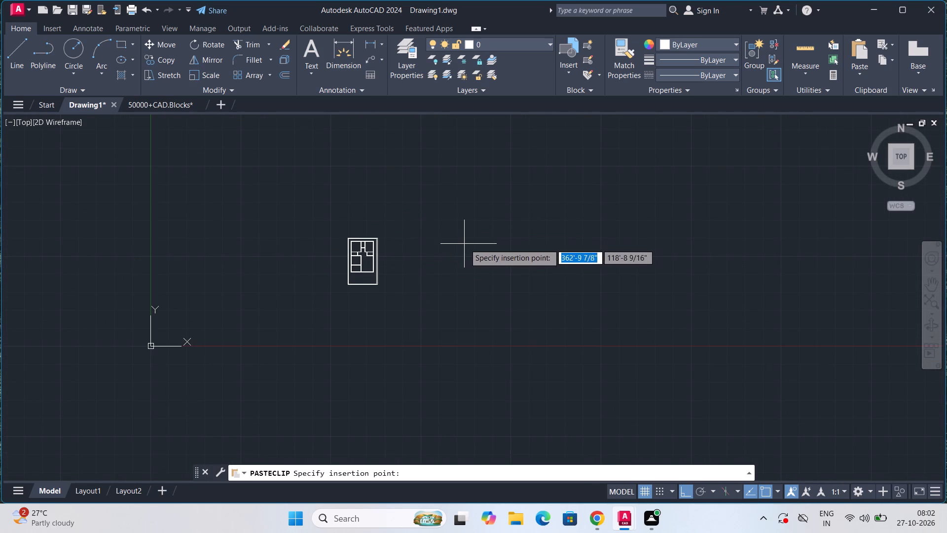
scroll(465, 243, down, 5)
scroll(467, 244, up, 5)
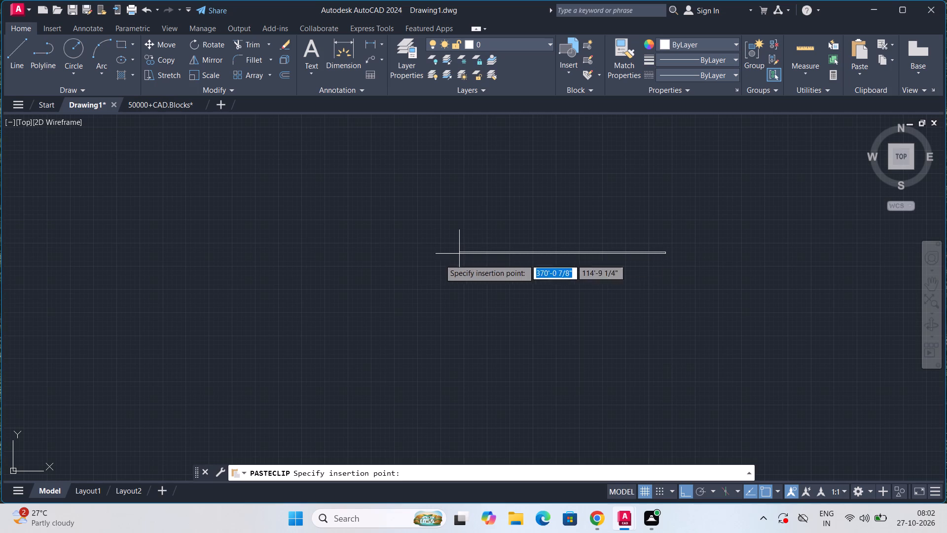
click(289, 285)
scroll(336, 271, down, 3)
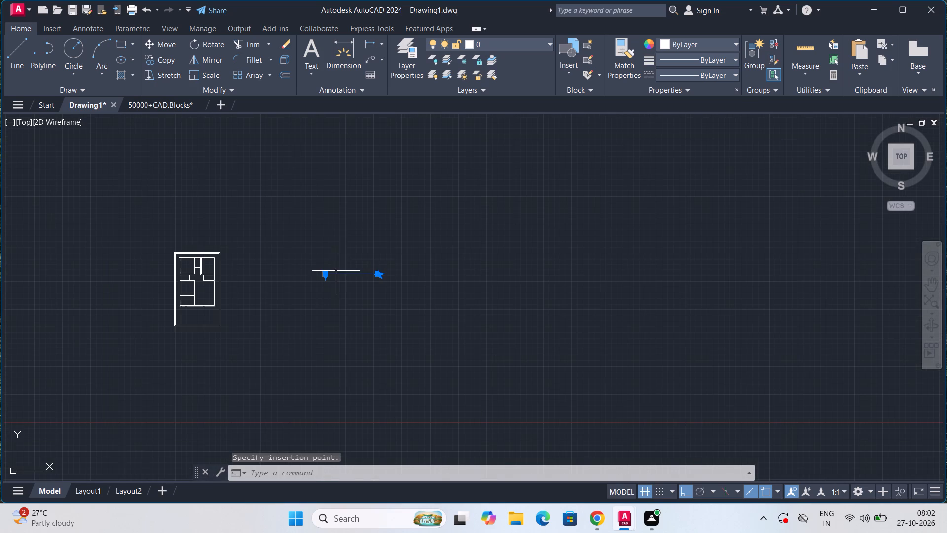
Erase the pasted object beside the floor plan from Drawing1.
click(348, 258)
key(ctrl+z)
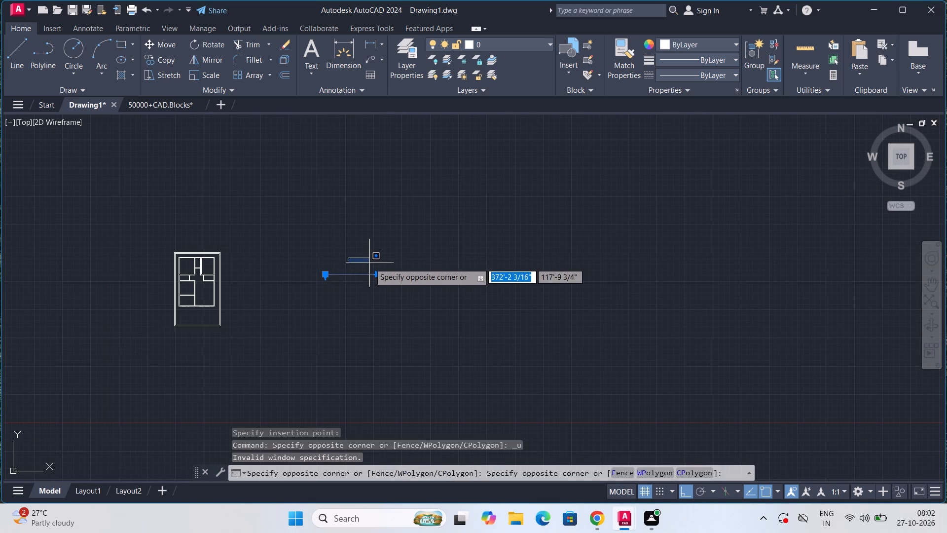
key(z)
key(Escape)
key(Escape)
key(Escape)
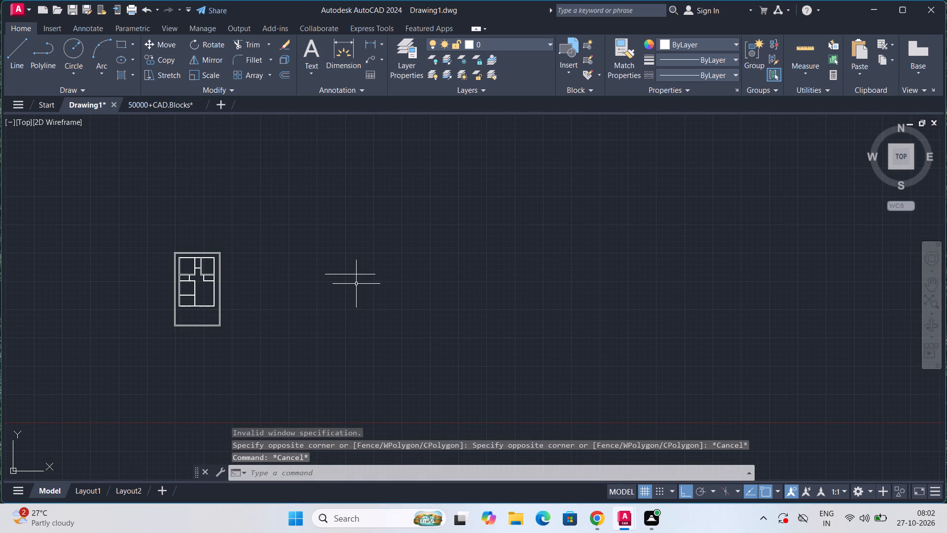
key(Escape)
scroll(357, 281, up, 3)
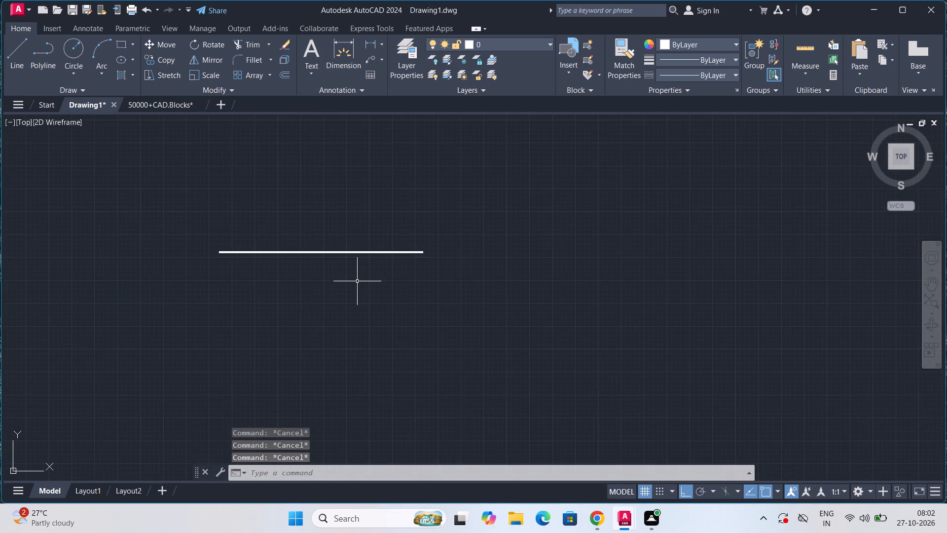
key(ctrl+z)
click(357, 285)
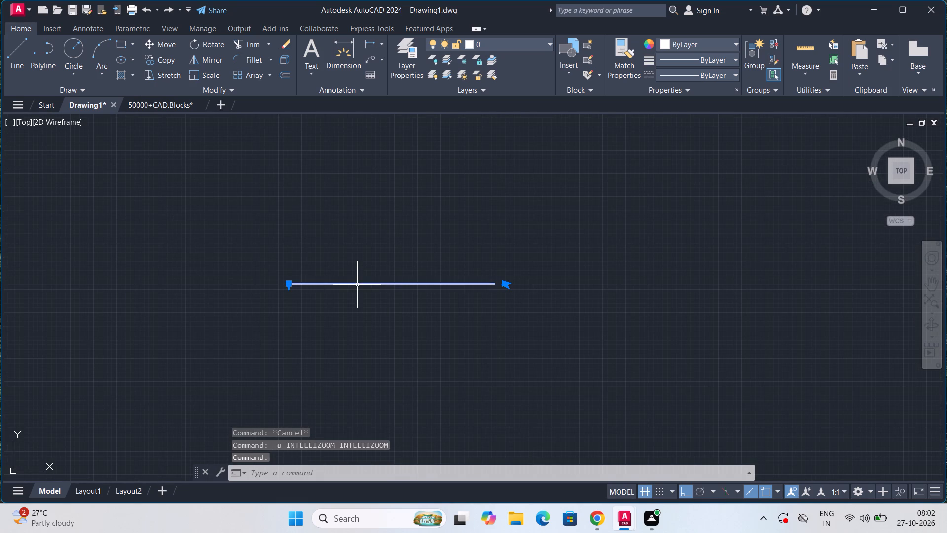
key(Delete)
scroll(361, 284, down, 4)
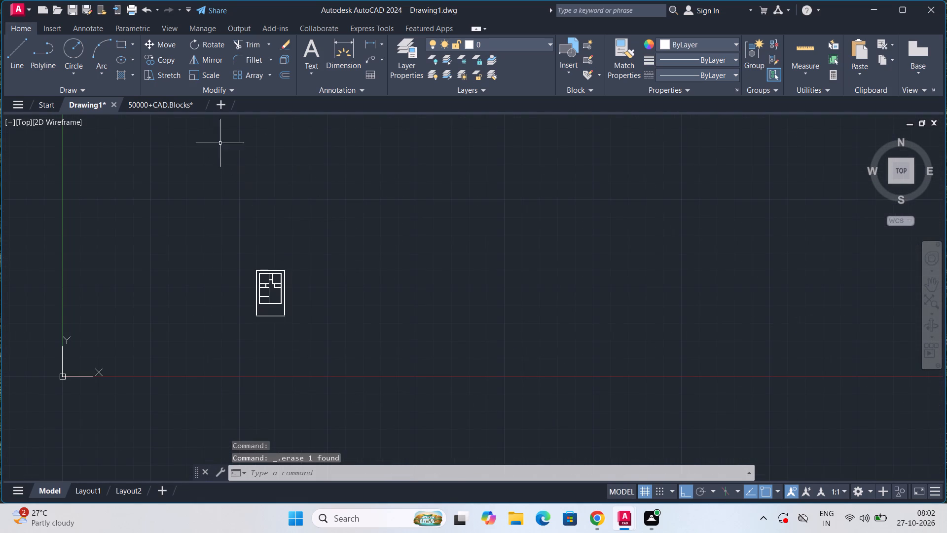
Copy only the 1200 double door block, without its dimension, from 50000+CAD.Blocks and return to Drawing1.
click(163, 107)
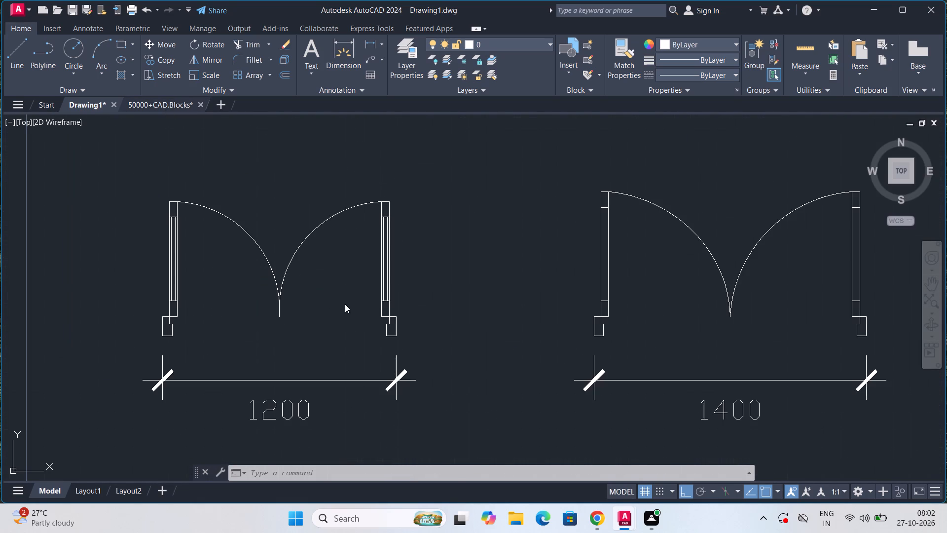
click(384, 280)
right_click(384, 280)
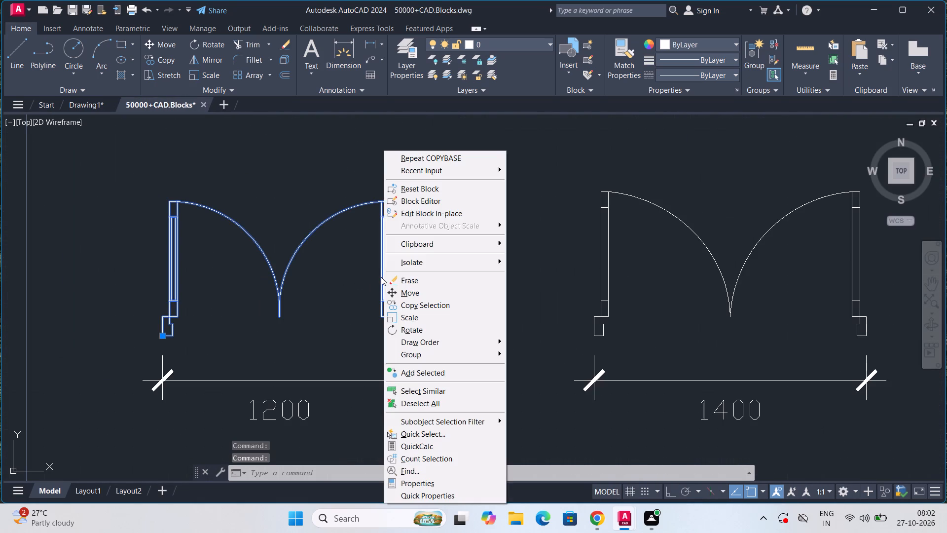
click(416, 246)
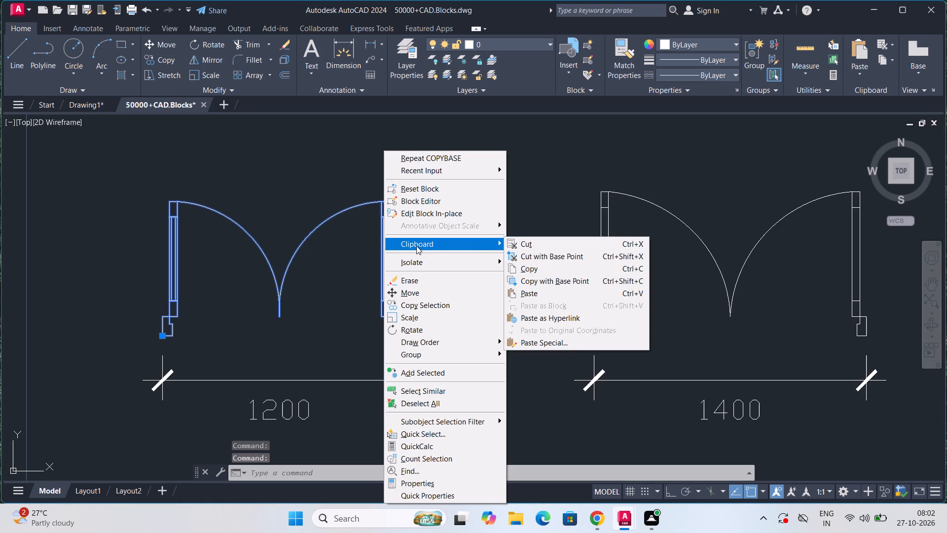
click(548, 271)
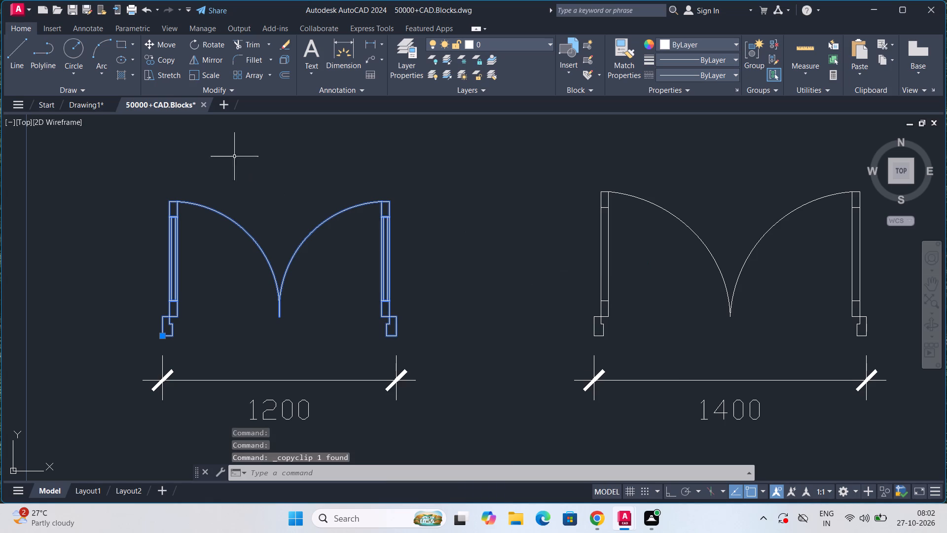
click(84, 104)
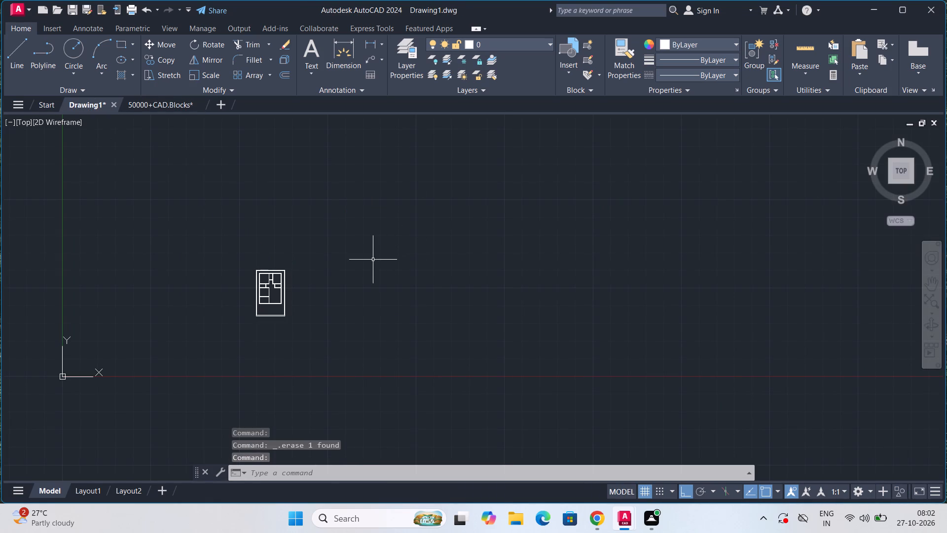
Paste the copied 1200 double door block into the empty space east of the floor plan.
right_click(371, 260)
click(408, 298)
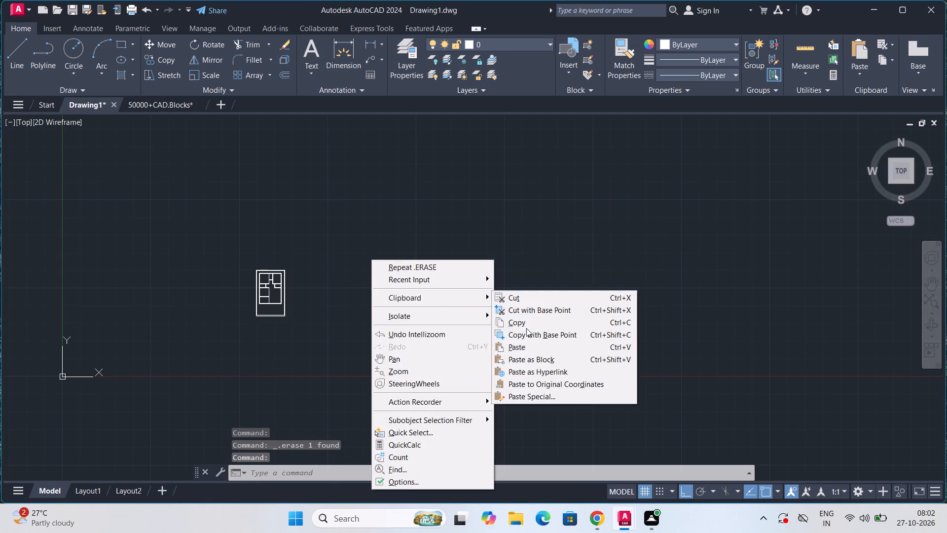
click(528, 343)
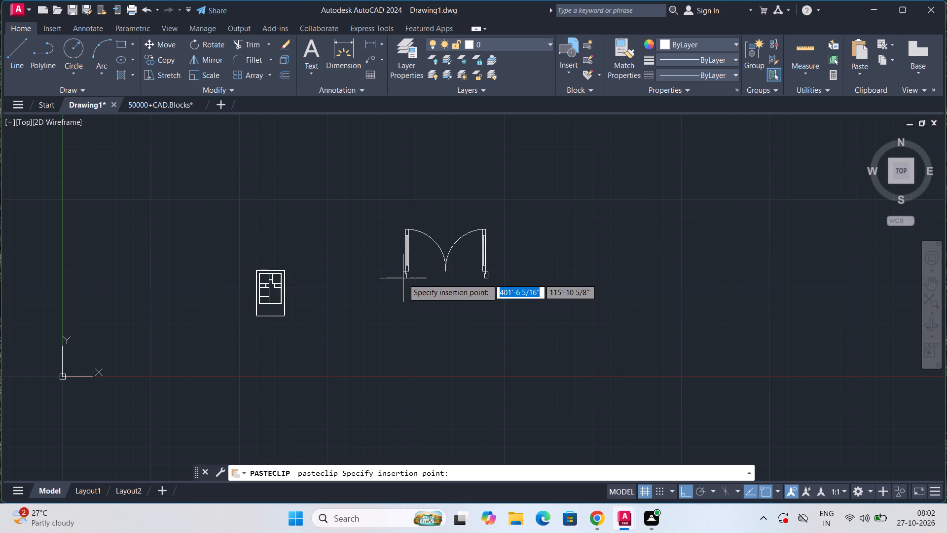
click(403, 278)
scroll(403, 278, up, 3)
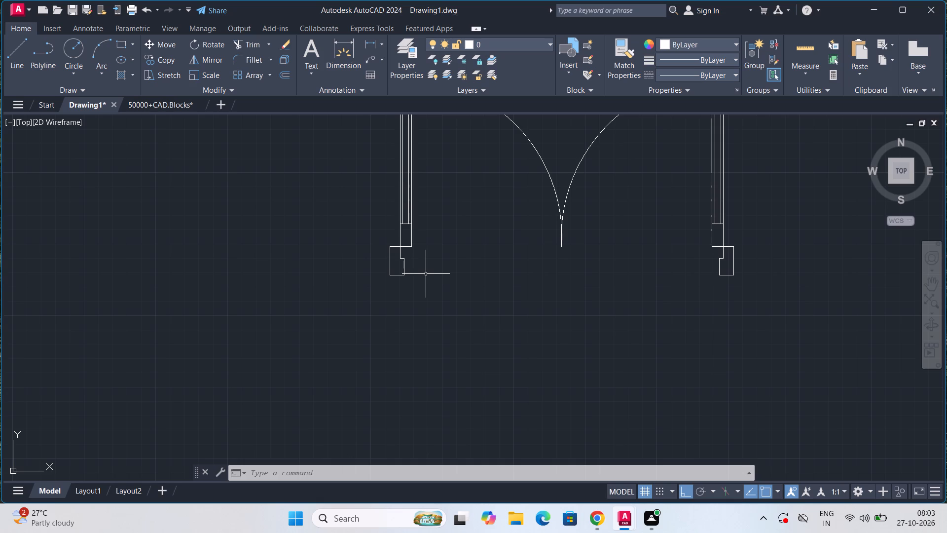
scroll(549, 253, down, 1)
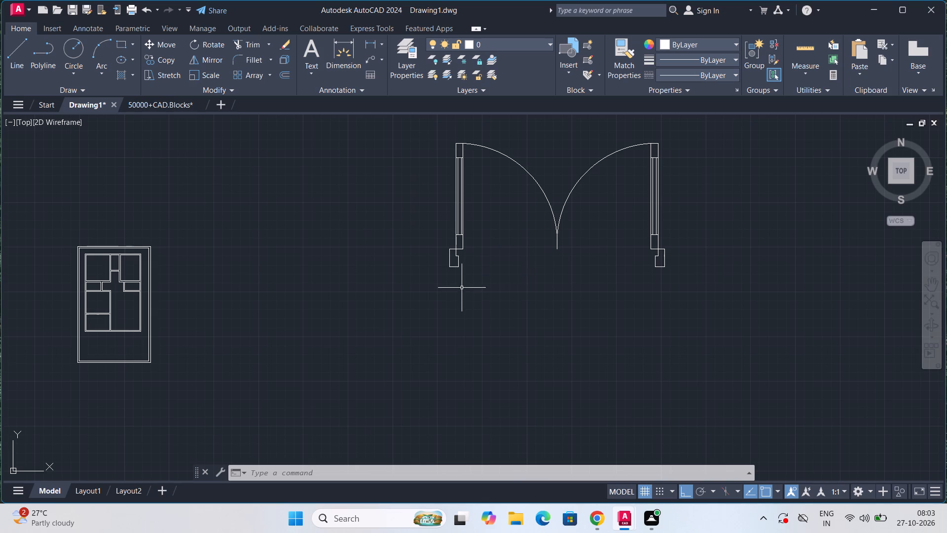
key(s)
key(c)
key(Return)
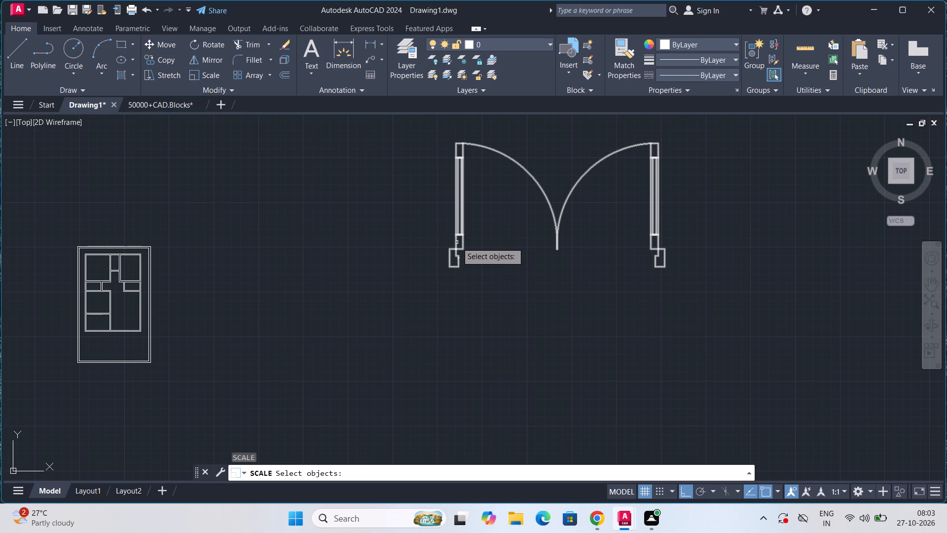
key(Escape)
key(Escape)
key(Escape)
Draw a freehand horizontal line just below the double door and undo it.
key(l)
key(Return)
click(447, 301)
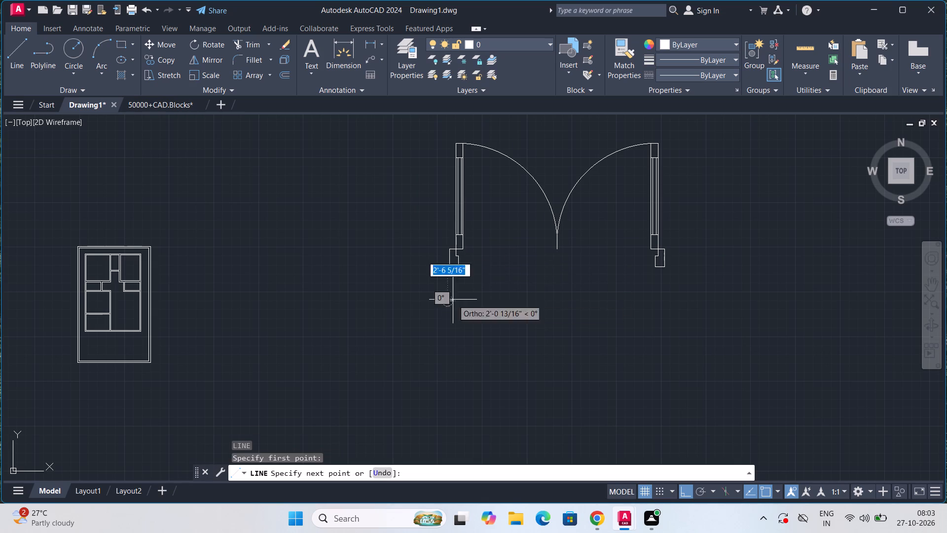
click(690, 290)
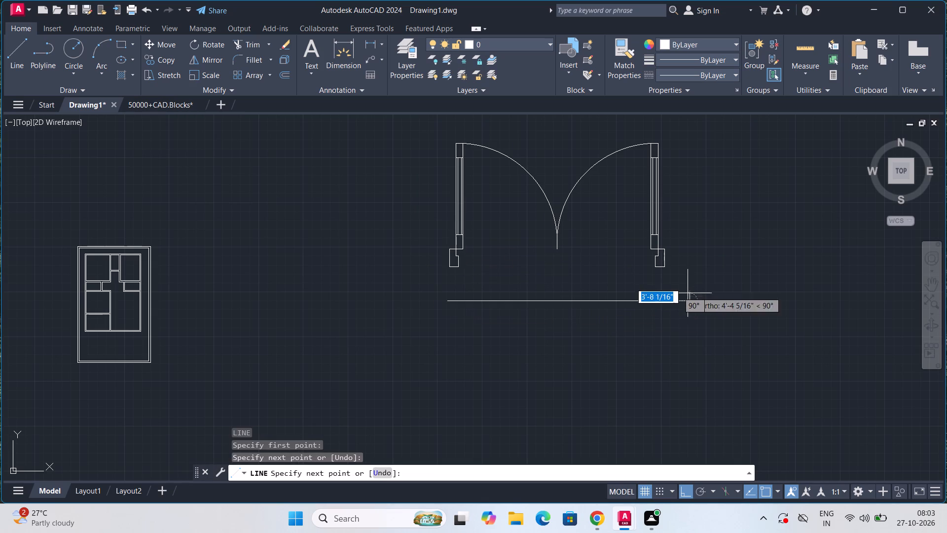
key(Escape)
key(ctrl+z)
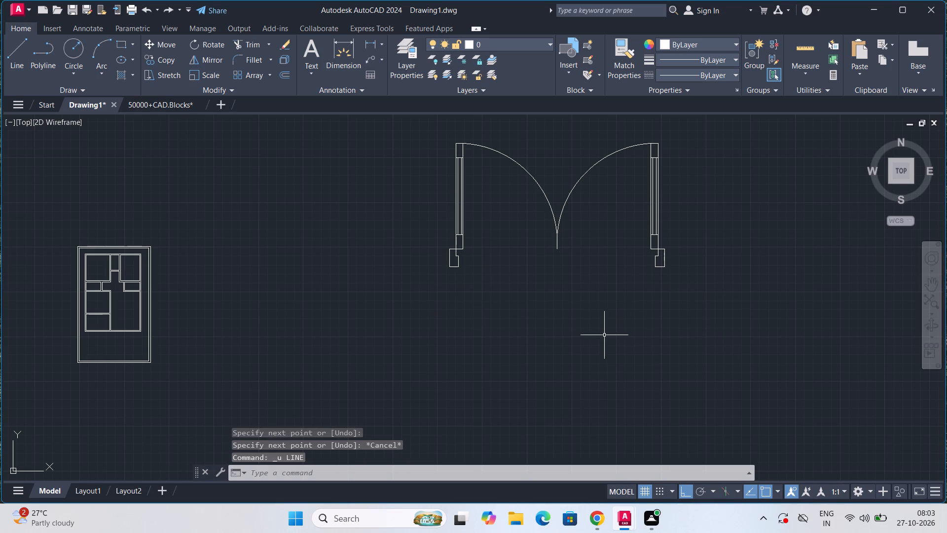
Draw a 3' horizontal reference line below the double door and erase the extra segment continued from its end.
key(l)
key(Return)
click(478, 332)
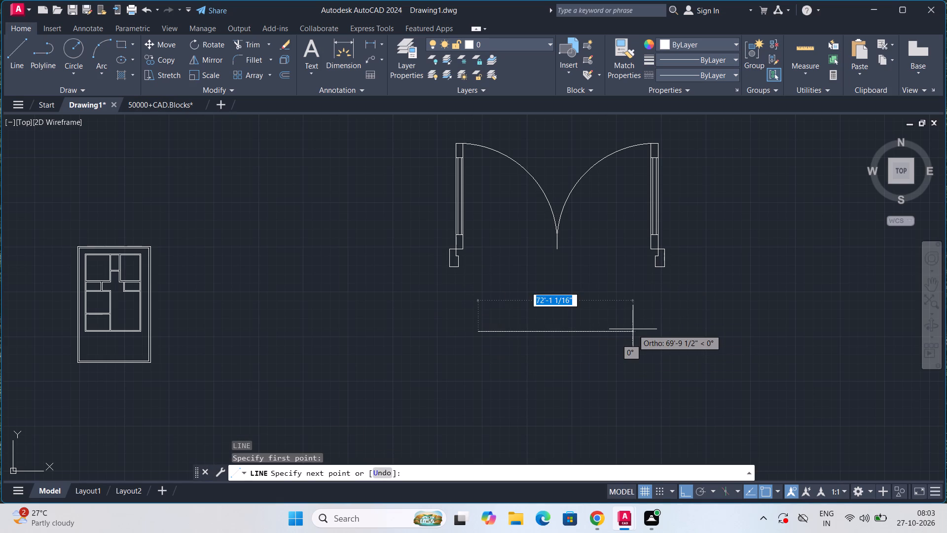
text(3')
key(Return)
click(666, 336)
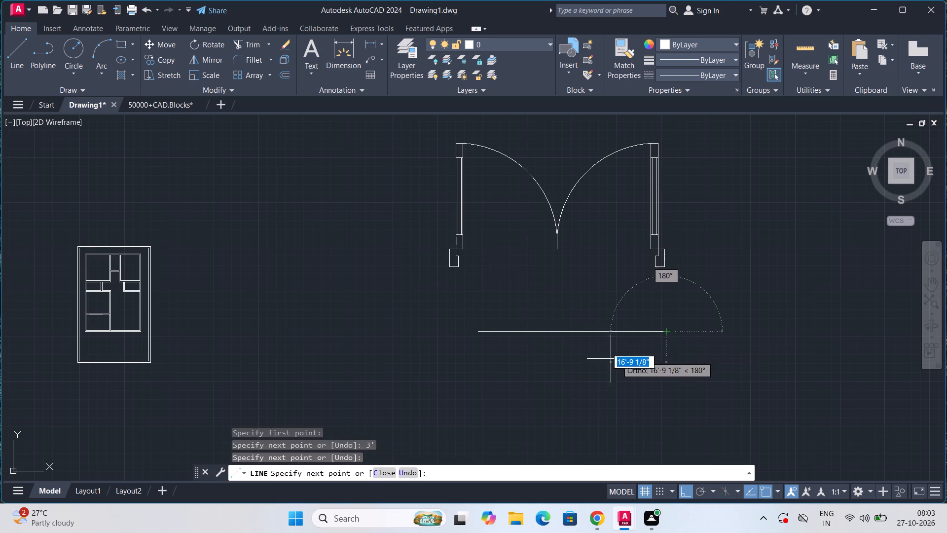
key(Escape)
key(Escape)
key(Escape)
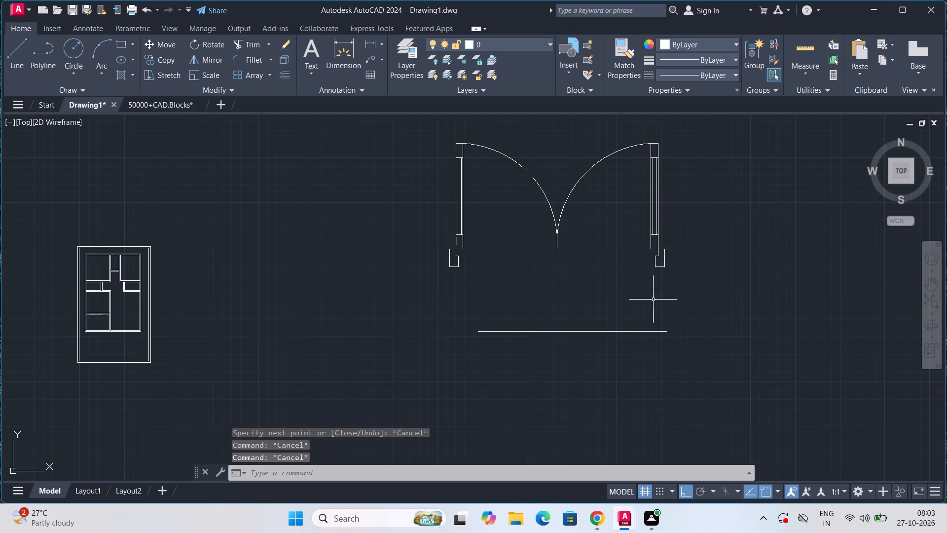
click(631, 330)
key(Delete)
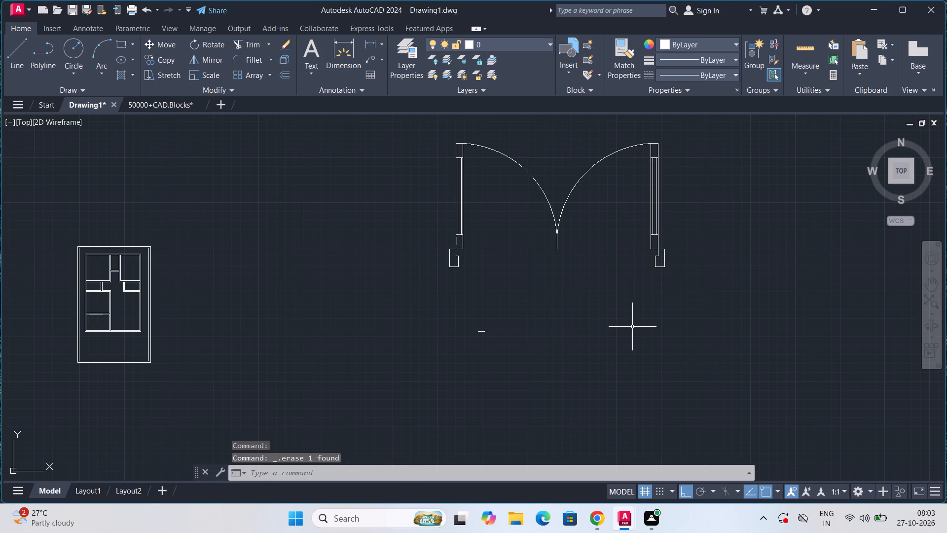
With Ortho off, move the double door from its lower-left frame corner onto the left endpoint of the 3' line.
scroll(488, 354, up, 2)
middle_drag(490, 303, 498, 345)
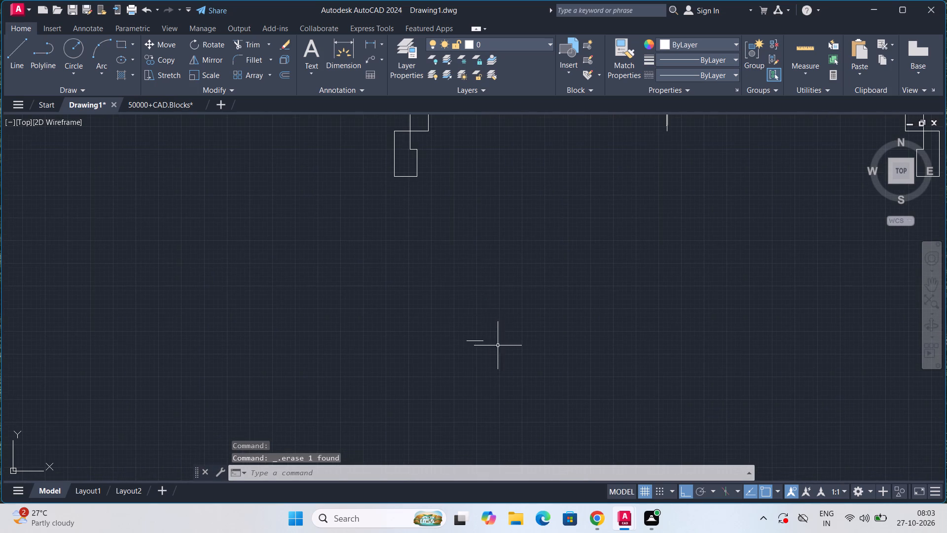
click(395, 176)
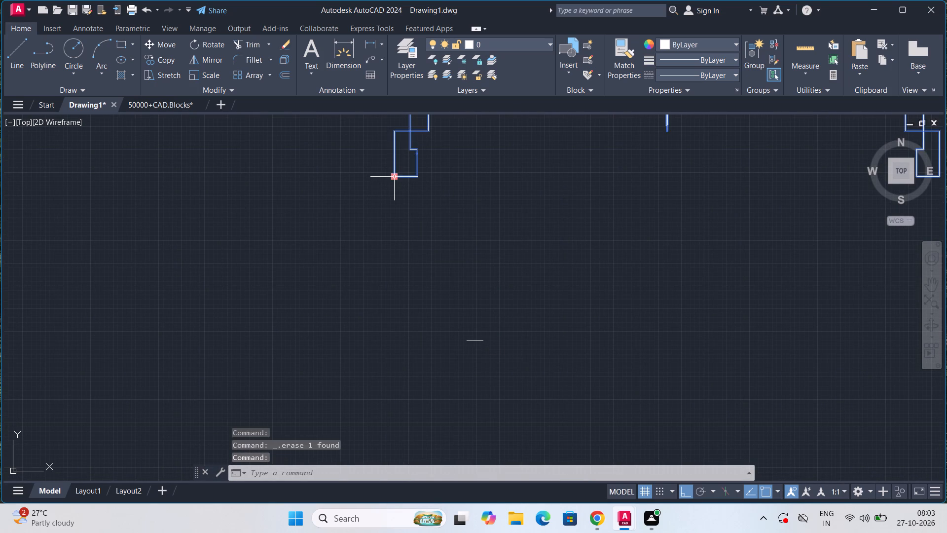
key(m)
key(Return)
click(395, 176)
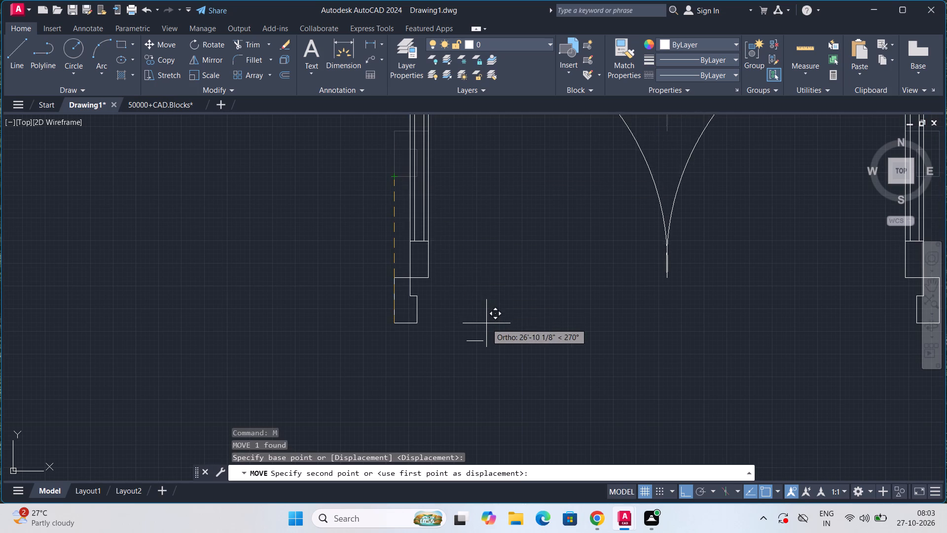
click(680, 490)
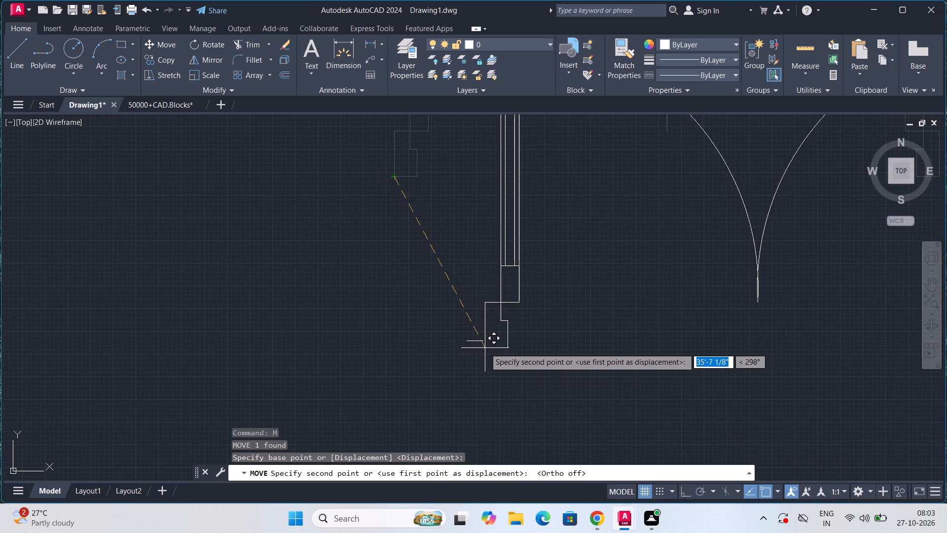
scroll(483, 348, up, 5)
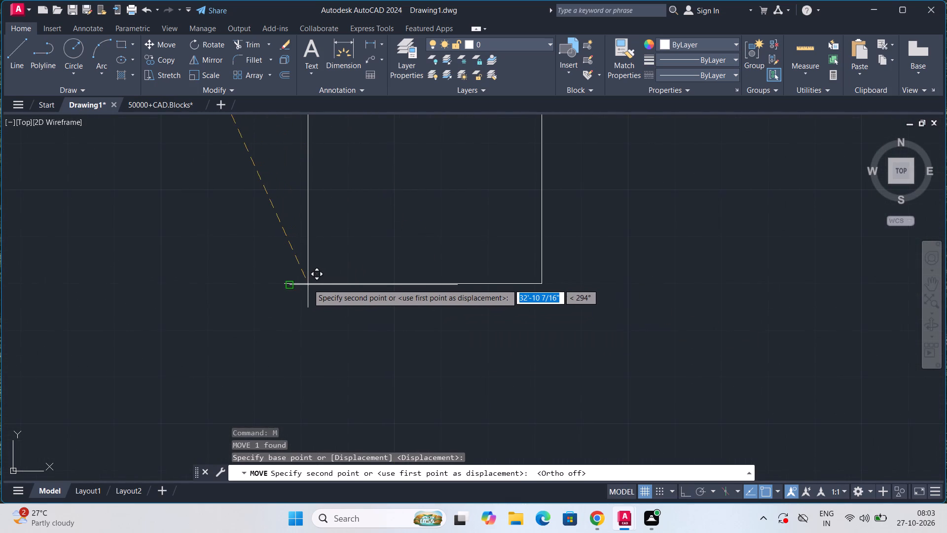
click(290, 286)
Scale the double door by reference from its lower-left corner, fitting its overall frame width to the 3' line.
scroll(290, 287, up, 3)
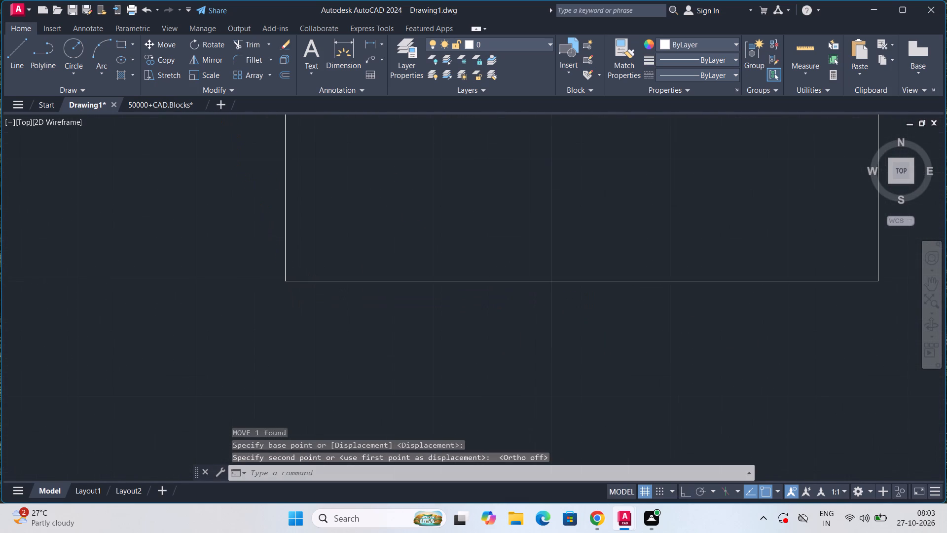
scroll(291, 284, down, 10)
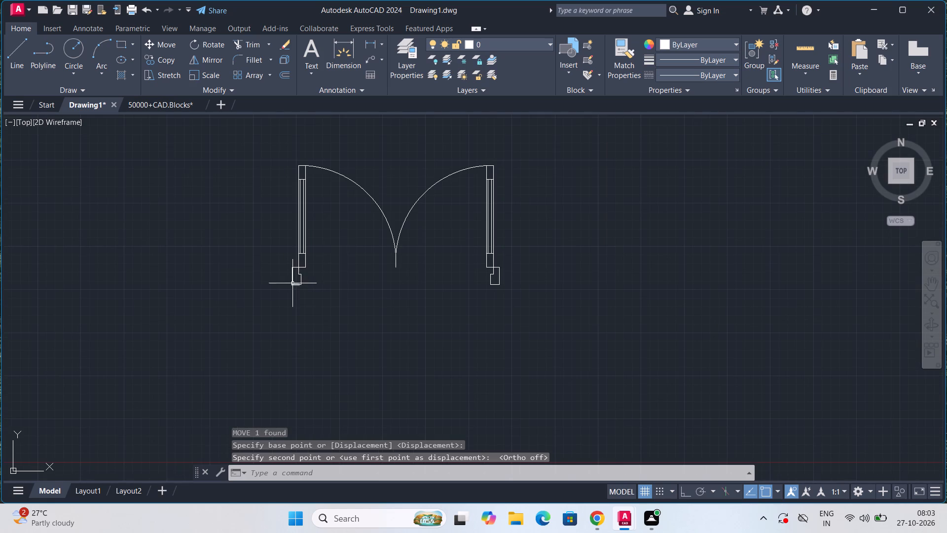
click(396, 238)
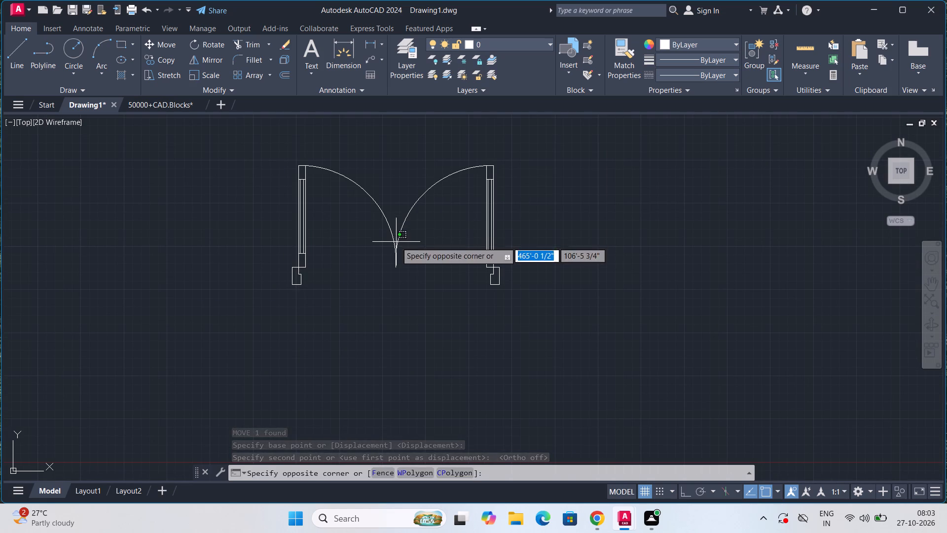
click(396, 242)
click(396, 246)
text(SC)
key(Return)
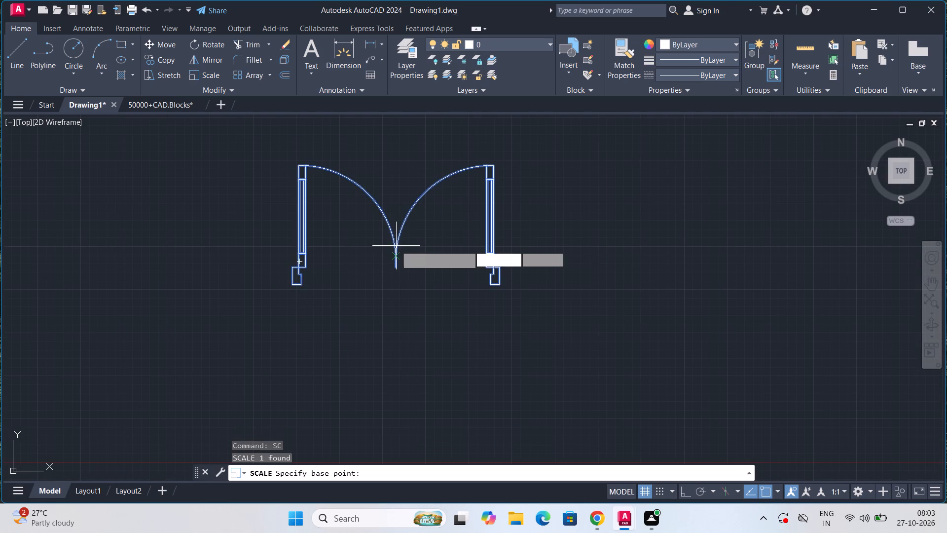
click(291, 285)
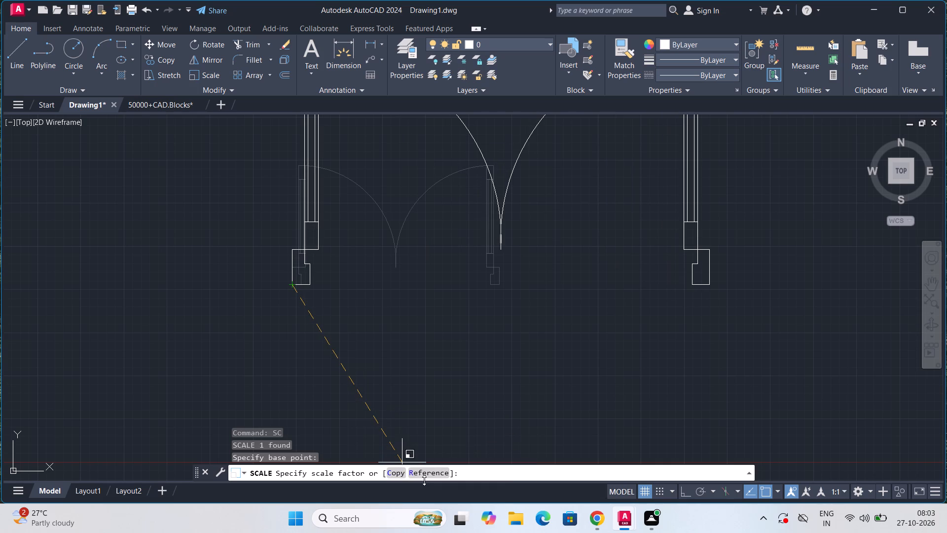
click(426, 476)
scroll(312, 282, up, 2)
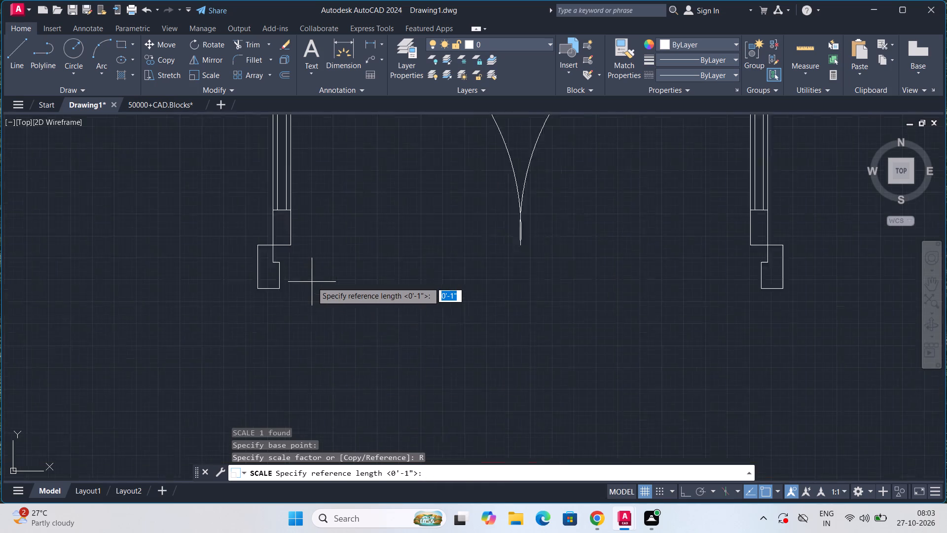
scroll(312, 282, up, 1)
click(225, 294)
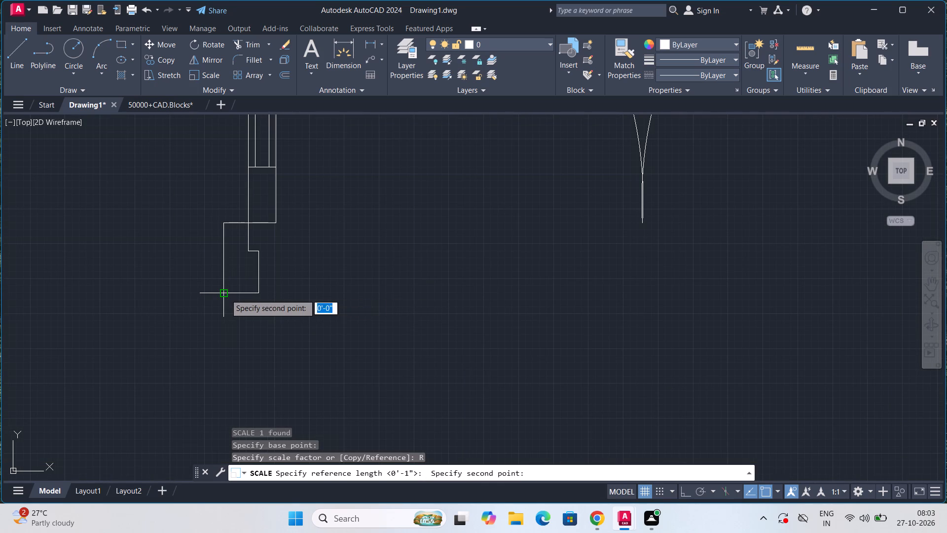
scroll(360, 303, down, 7)
scroll(413, 301, up, 4)
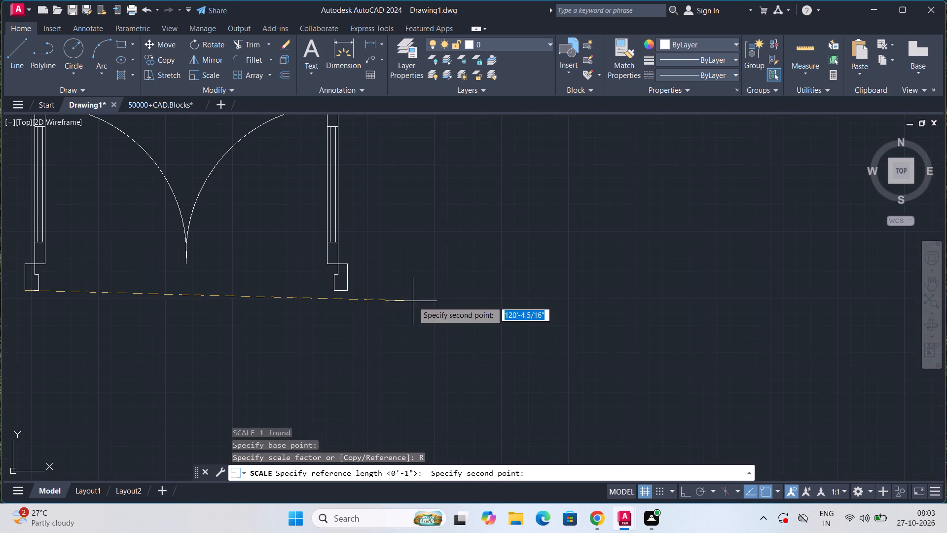
click(348, 291)
scroll(220, 291, down, 2)
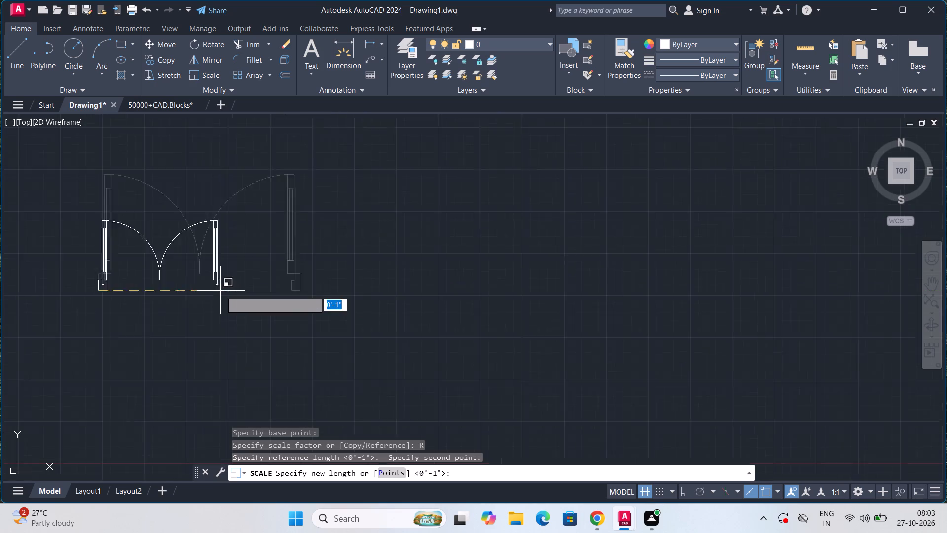
scroll(220, 291, down, 5)
scroll(173, 289, up, 9)
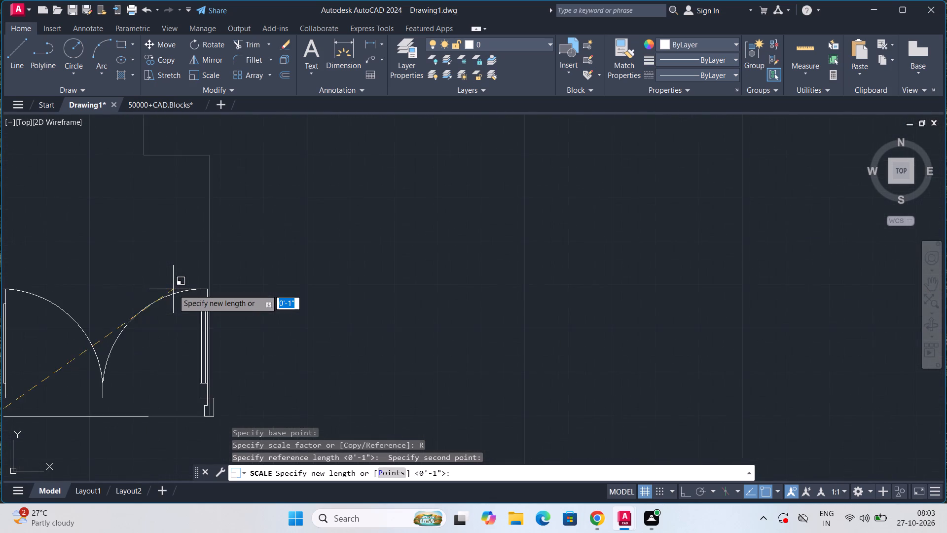
middle_drag(173, 289, 503, 245)
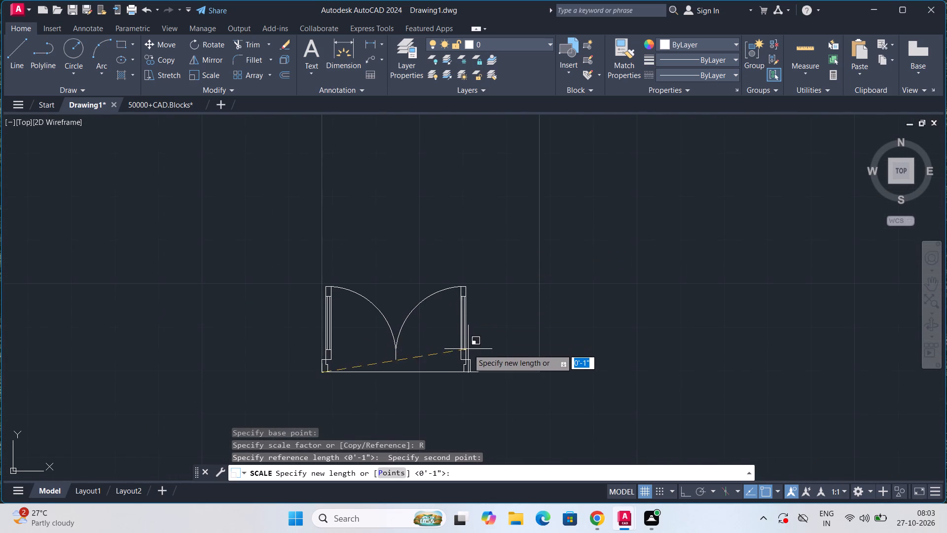
scroll(468, 349, up, 4)
middle_drag(469, 347, 533, 226)
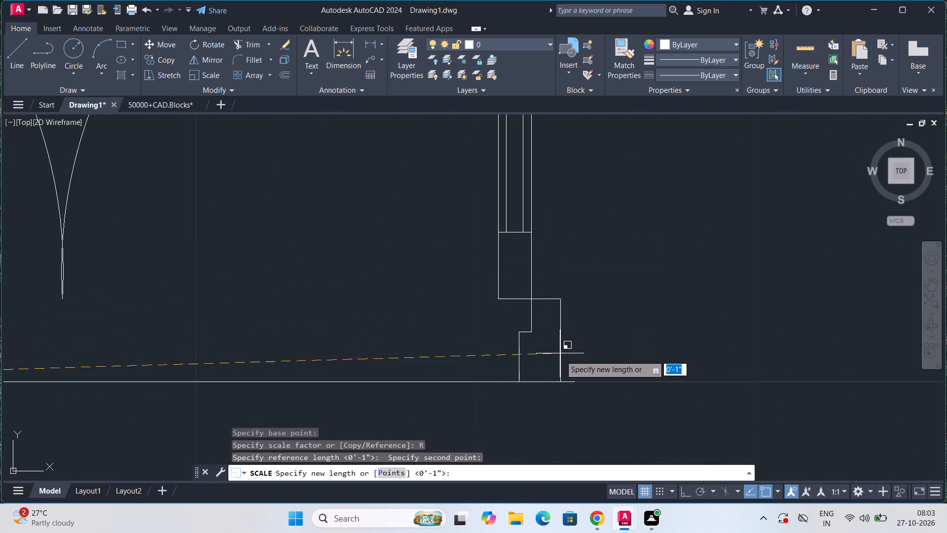
scroll(567, 386, up, 5)
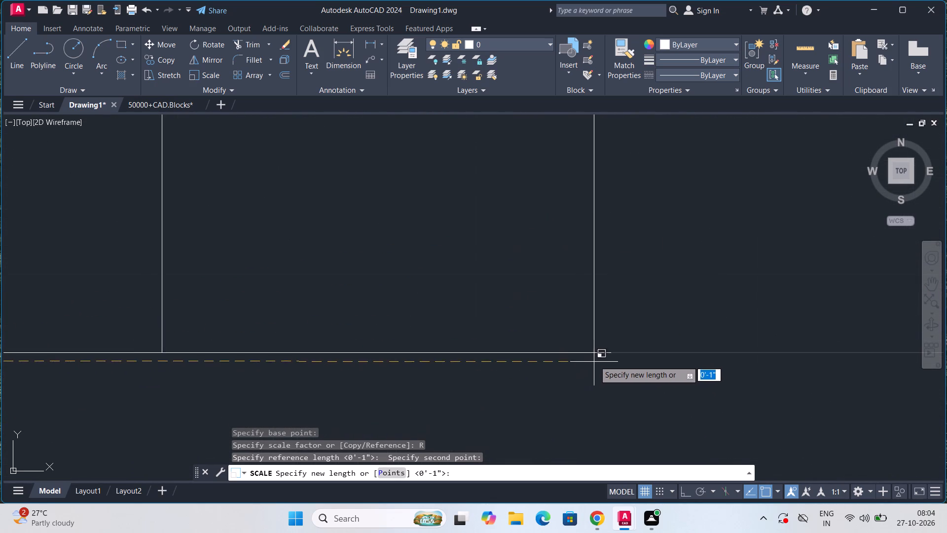
click(609, 356)
Erase the 3' reference line beneath the double door.
scroll(552, 395, down, 5)
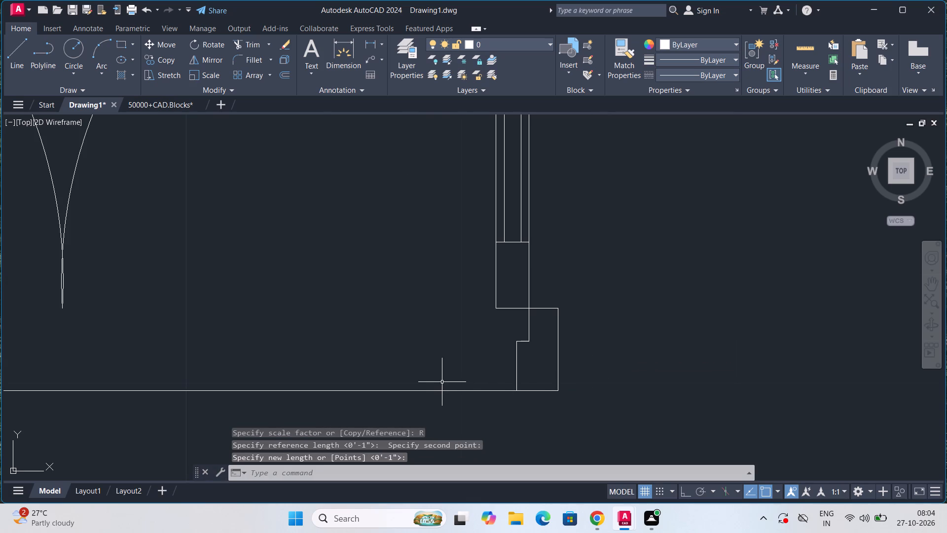
click(437, 391)
key(Delete)
Move the scaled double door close to the floor plan, into the empty space just east of its outer wall.
scroll(437, 391, down, 3)
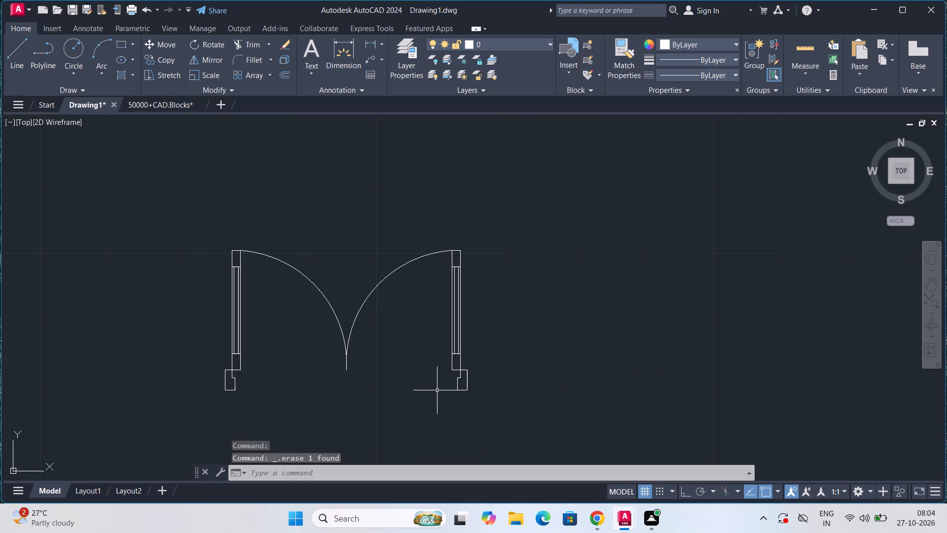
middle_drag(400, 391, 582, 332)
scroll(582, 332, down, 5)
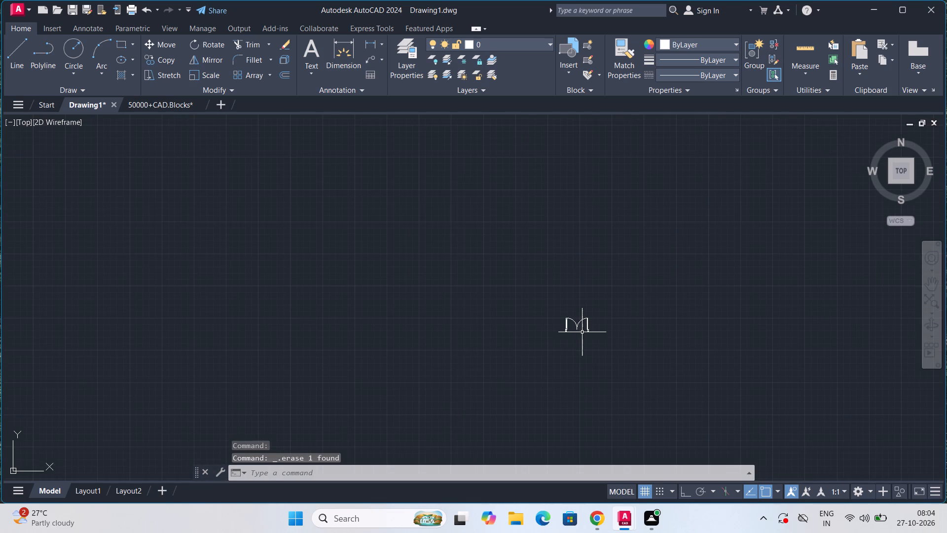
scroll(582, 332, down, 3)
click(580, 333)
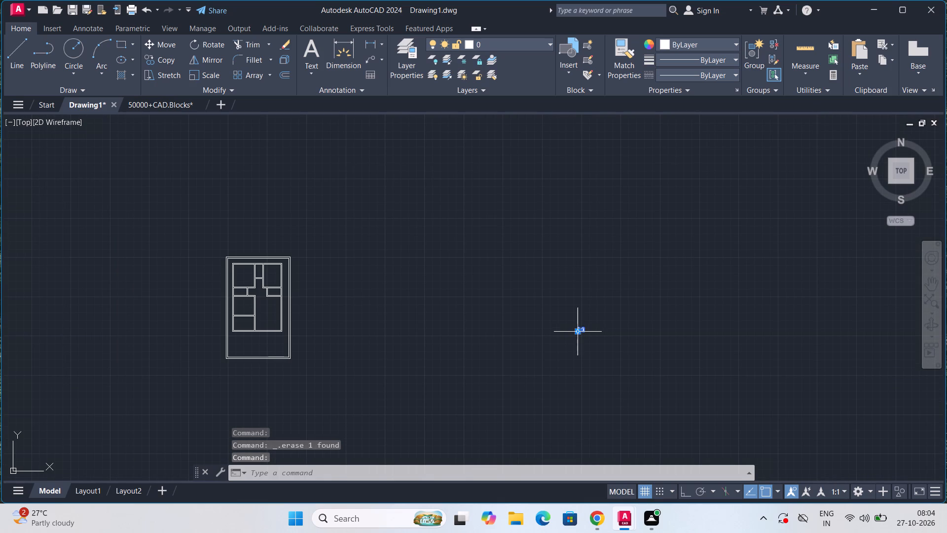
key(m)
key(Return)
click(580, 333)
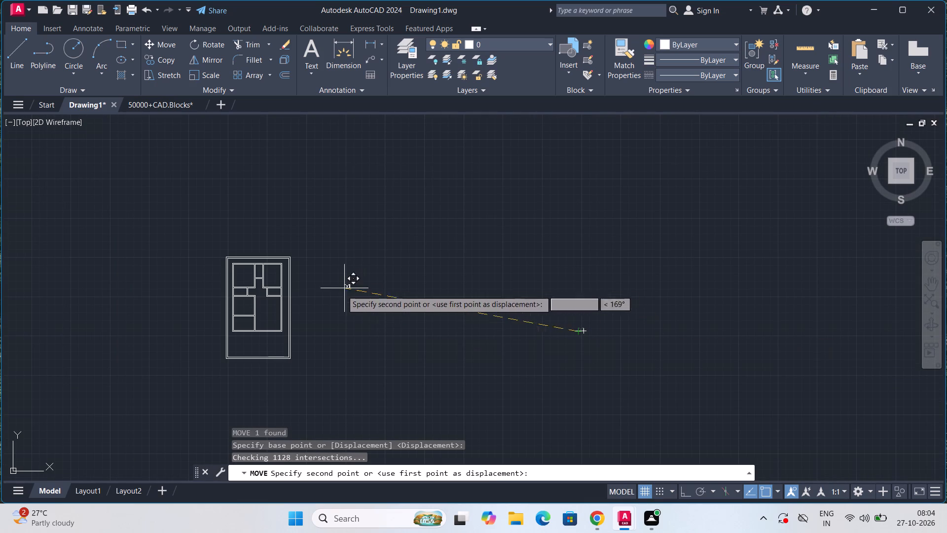
click(330, 305)
Draw a circle of about 3 3/8" radius centred above the meeting point of the two door swings.
scroll(330, 305, up, 8)
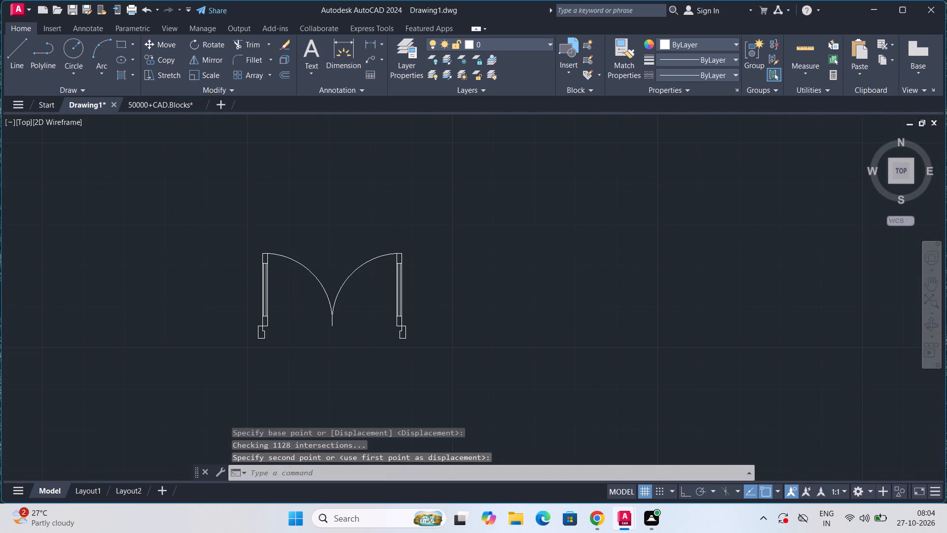
scroll(330, 305, up, 1)
scroll(330, 305, down, 1)
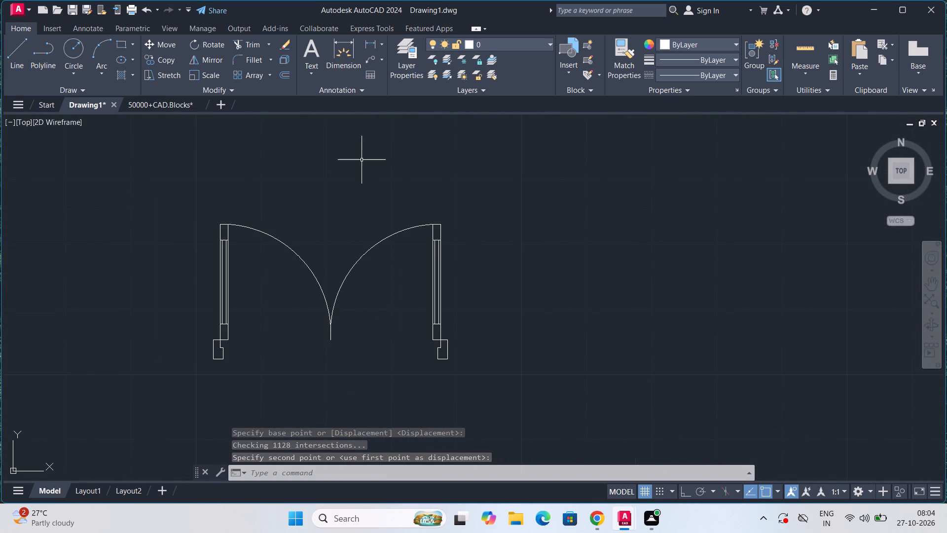
click(84, 50)
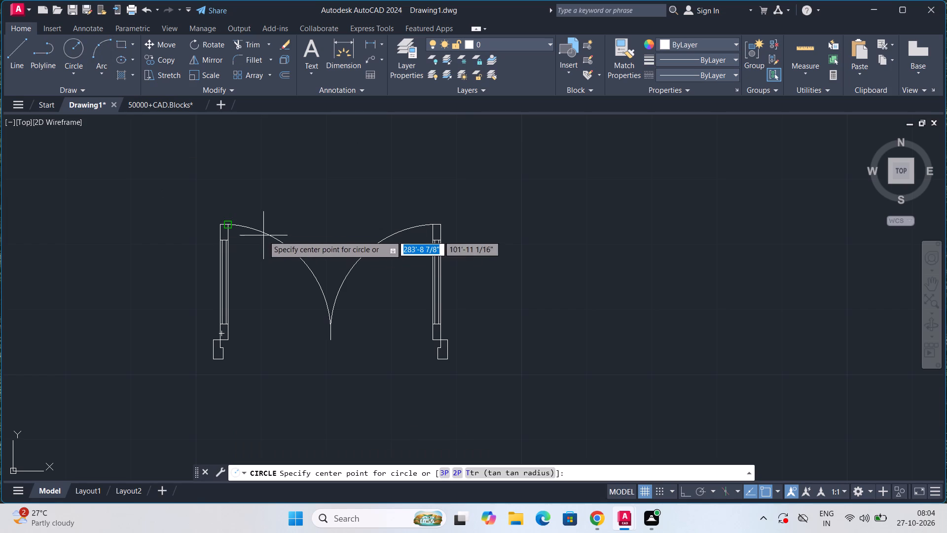
click(330, 222)
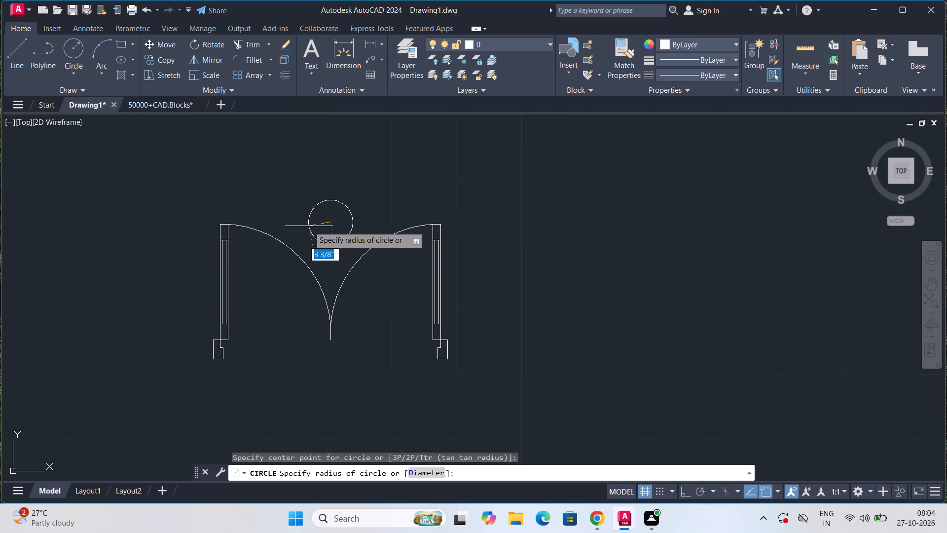
click(309, 227)
key(Escape)
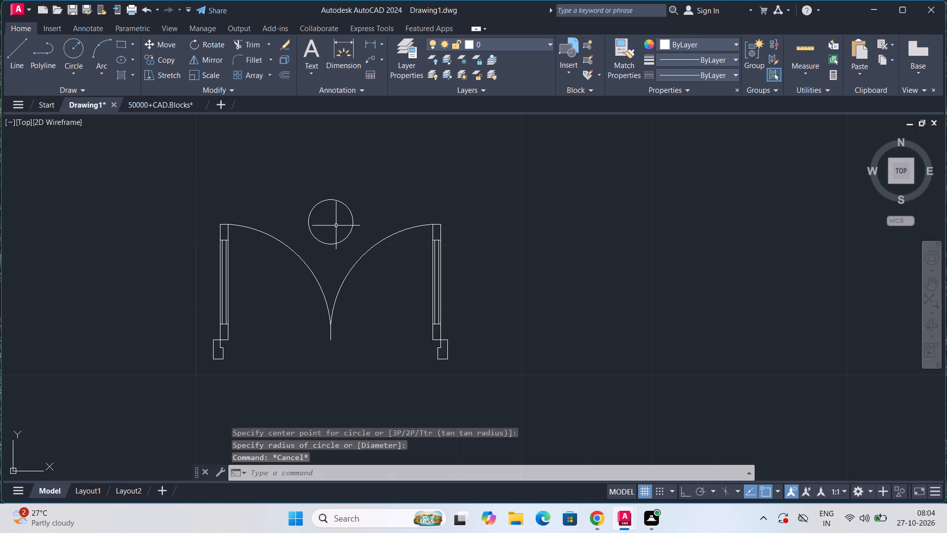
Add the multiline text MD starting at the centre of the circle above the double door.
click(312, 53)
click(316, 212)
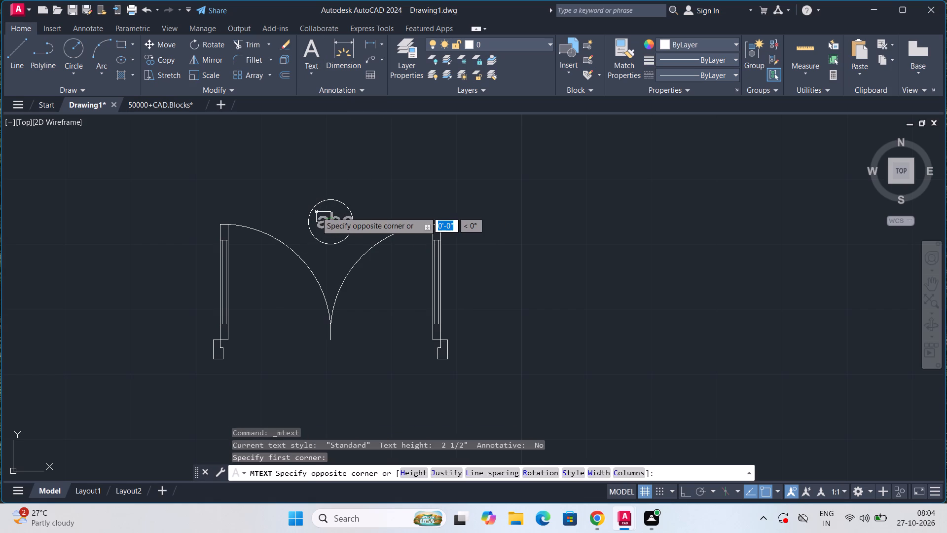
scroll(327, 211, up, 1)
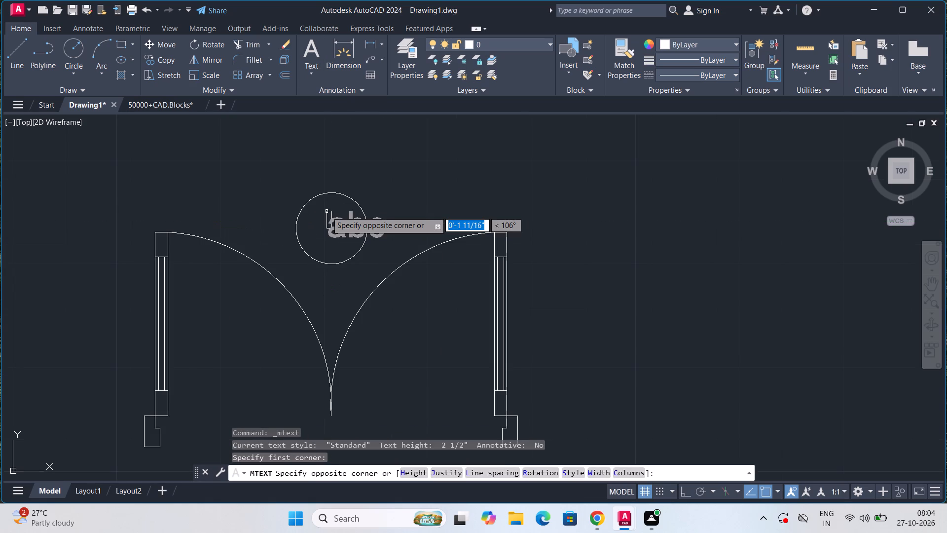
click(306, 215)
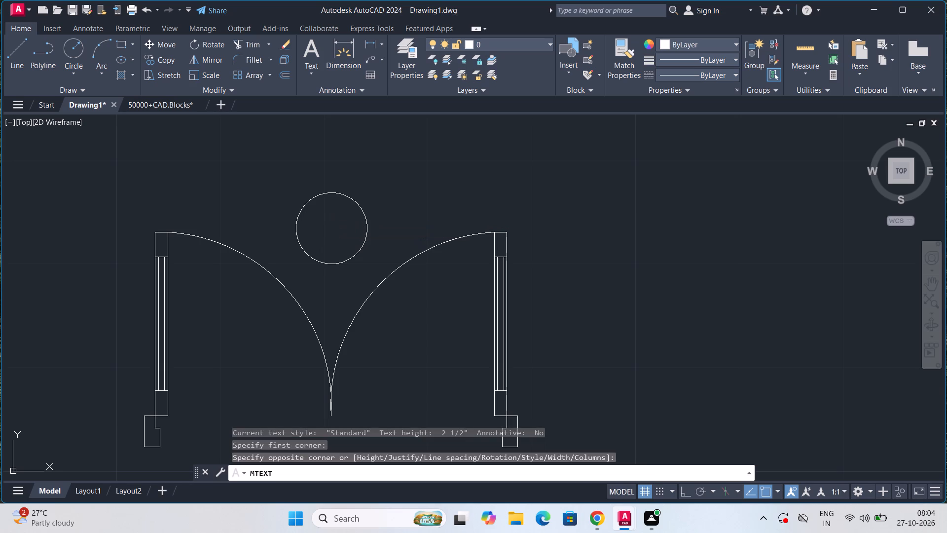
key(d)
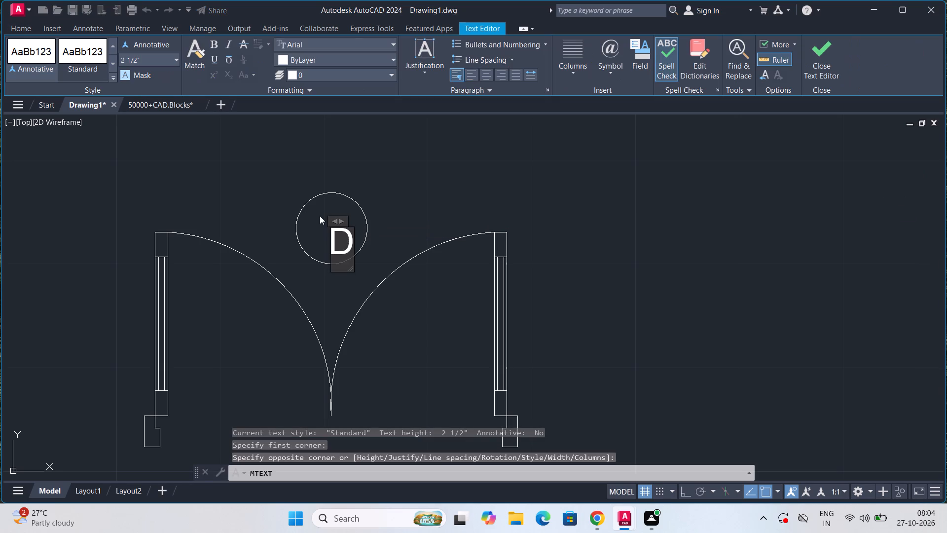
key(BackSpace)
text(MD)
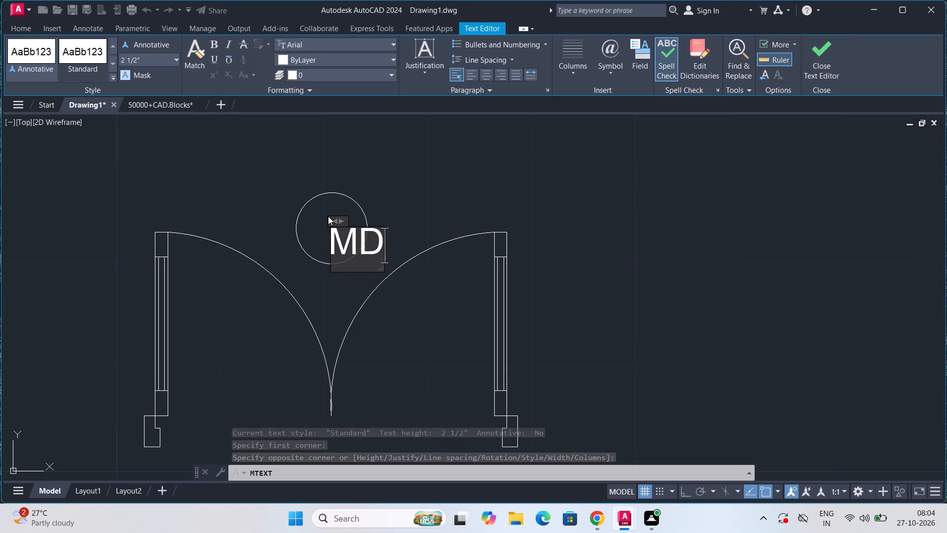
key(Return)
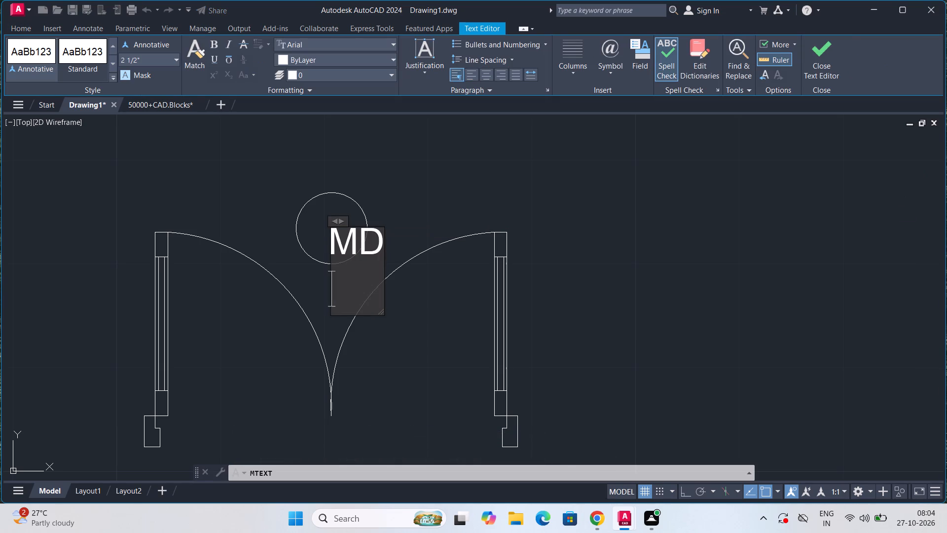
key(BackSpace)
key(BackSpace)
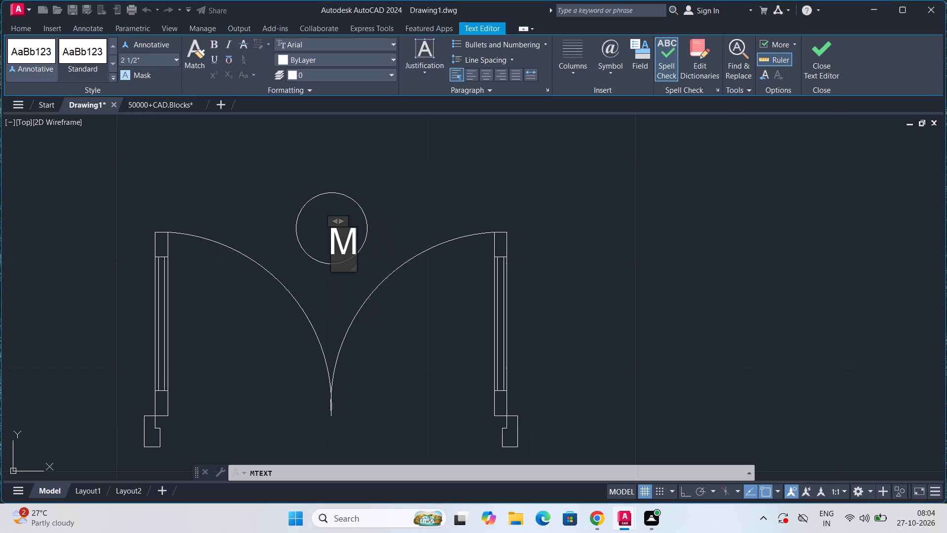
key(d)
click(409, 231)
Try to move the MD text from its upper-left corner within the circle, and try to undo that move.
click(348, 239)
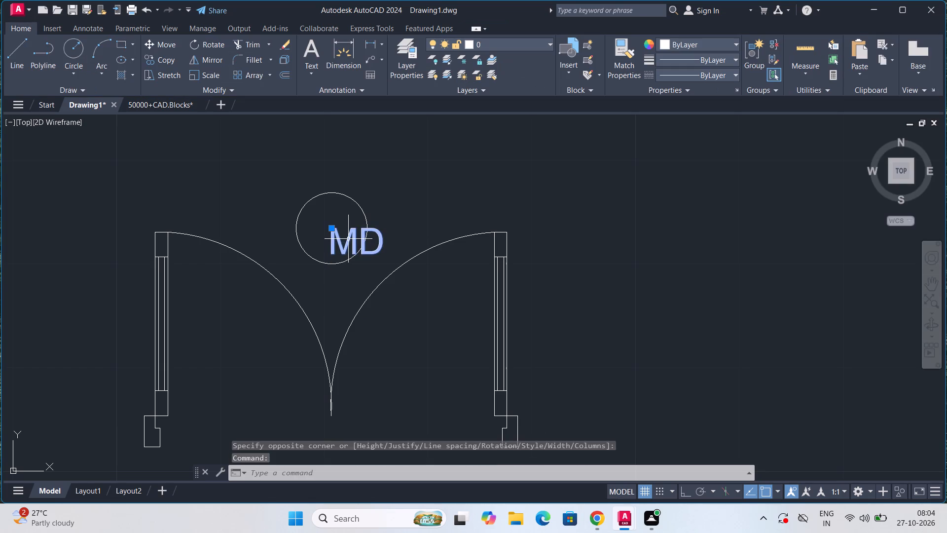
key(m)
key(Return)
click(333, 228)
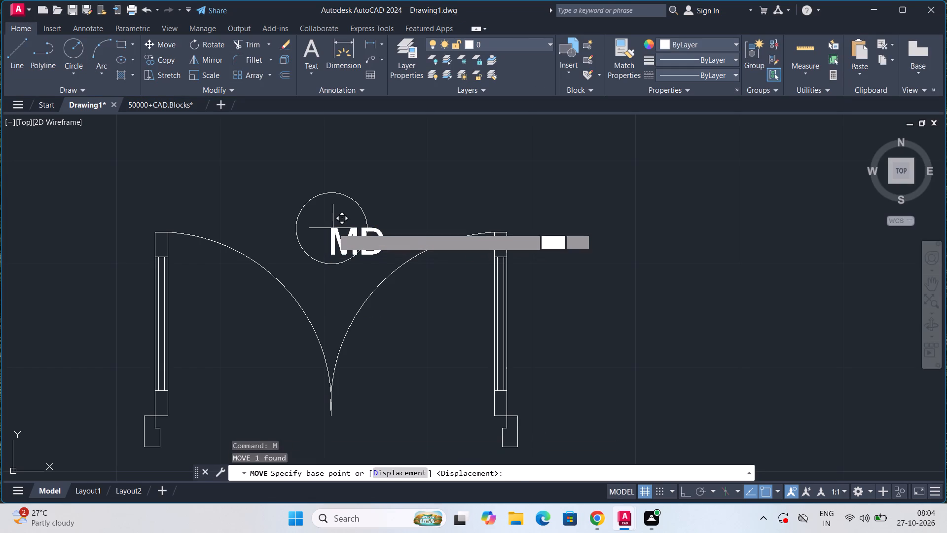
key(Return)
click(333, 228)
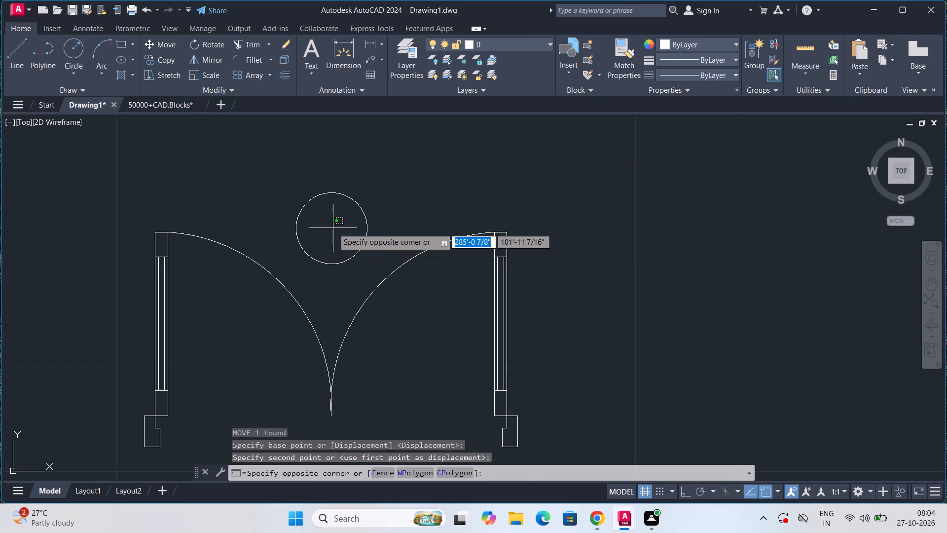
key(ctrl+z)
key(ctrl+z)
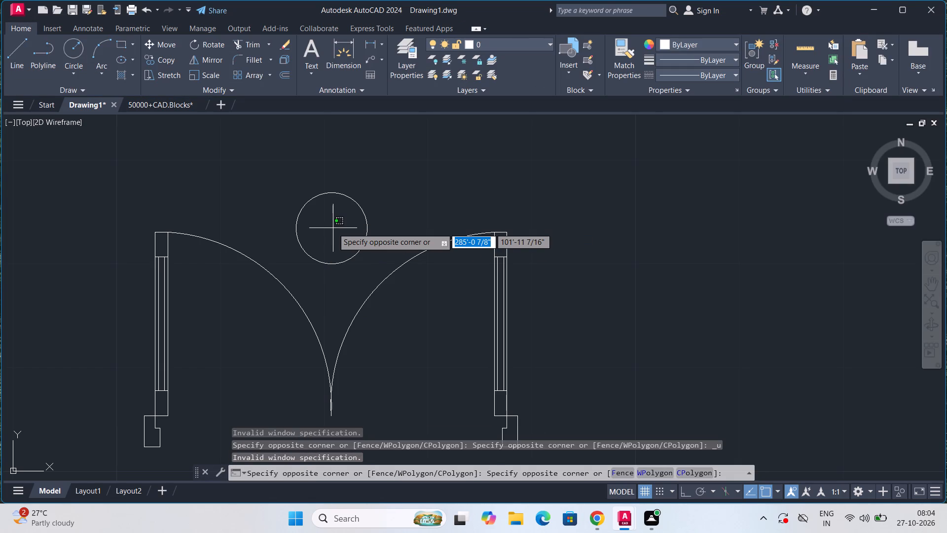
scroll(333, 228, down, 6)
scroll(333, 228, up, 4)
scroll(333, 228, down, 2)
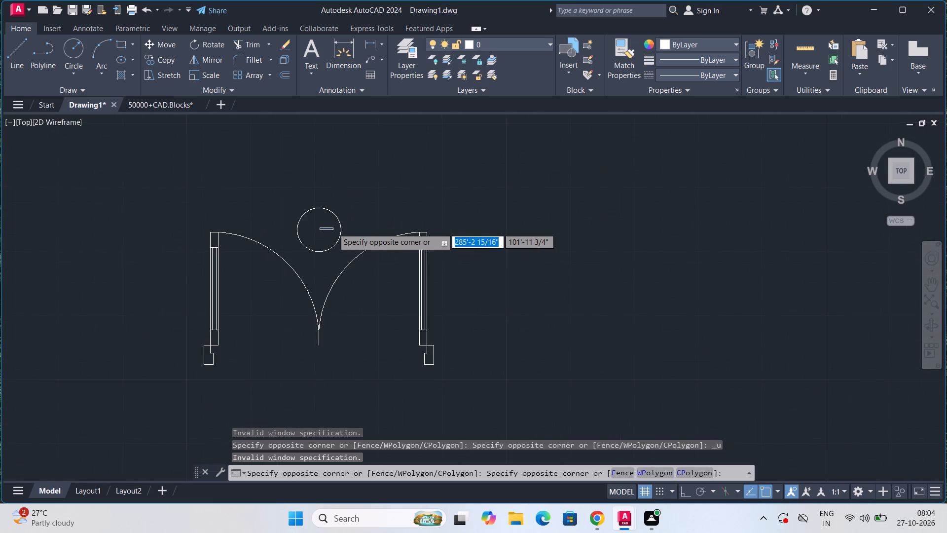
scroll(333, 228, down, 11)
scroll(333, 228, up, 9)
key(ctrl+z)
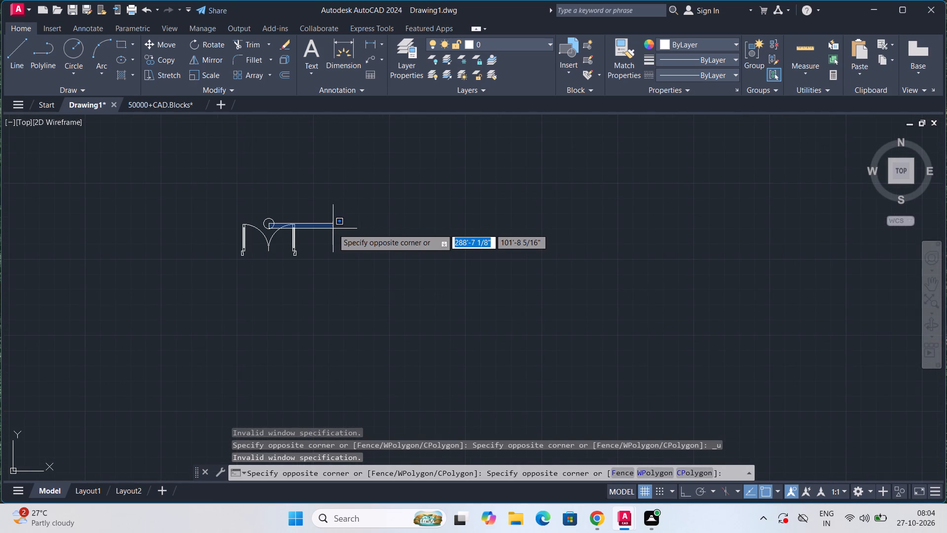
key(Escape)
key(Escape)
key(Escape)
Place the multiline text MD again, starting at the centre of the circle above the double door.
scroll(333, 228, up, 3)
middle_drag(275, 229, 500, 318)
scroll(290, 299, up, 4)
scroll(295, 296, down, 1)
click(315, 49)
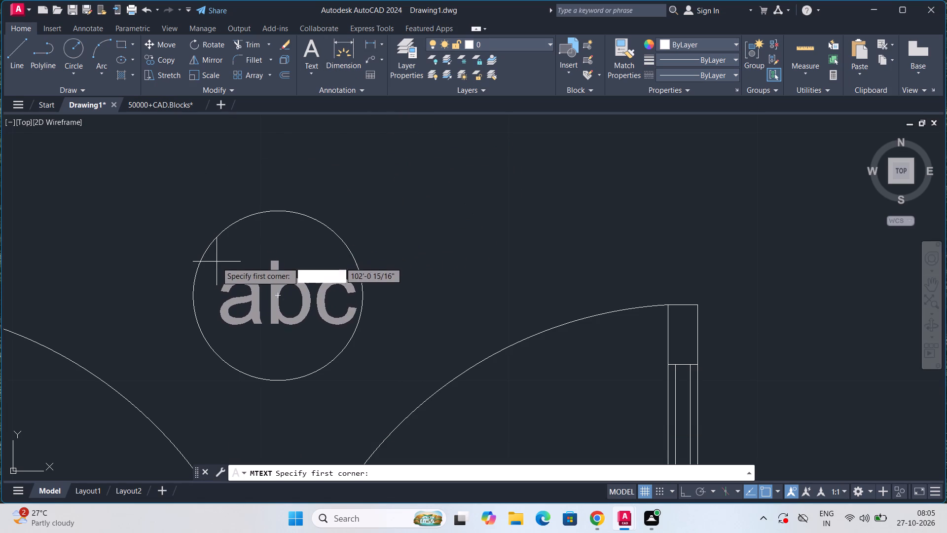
click(206, 259)
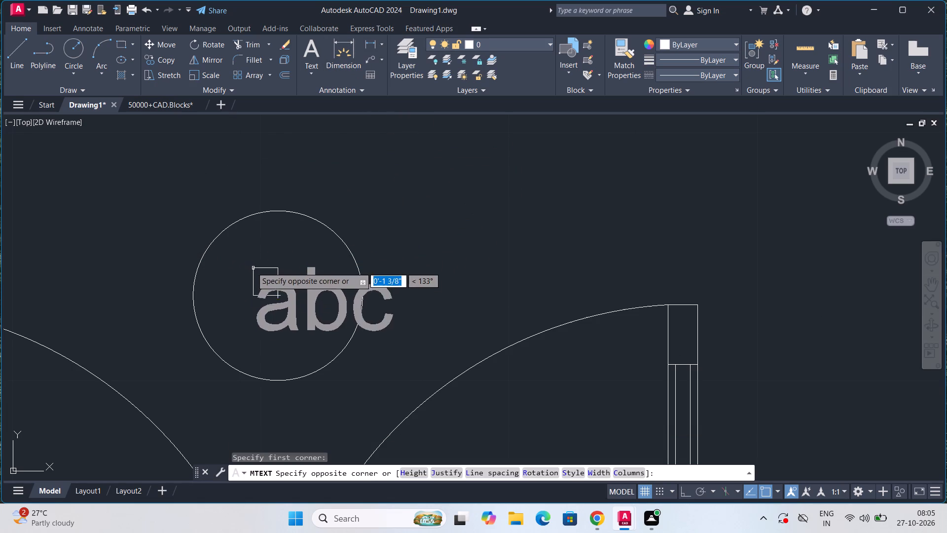
click(204, 254)
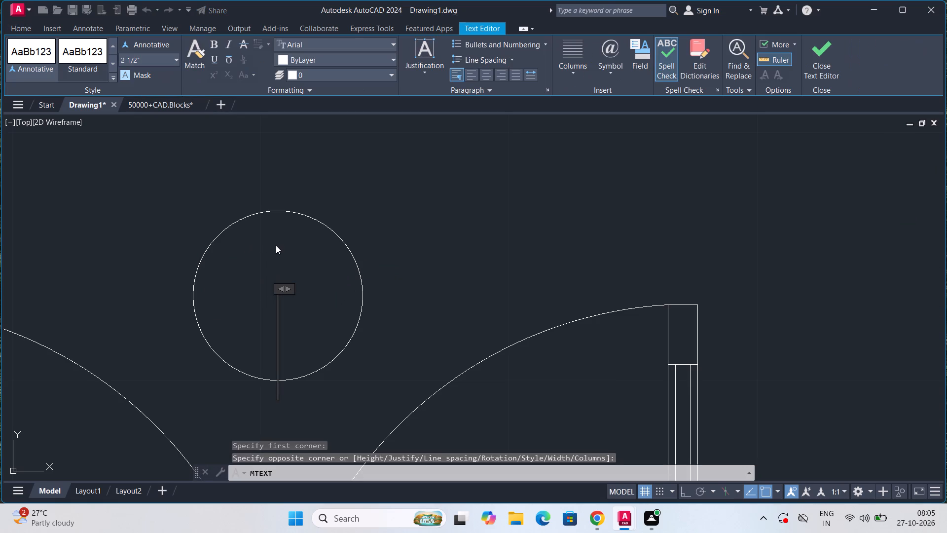
text(MD)
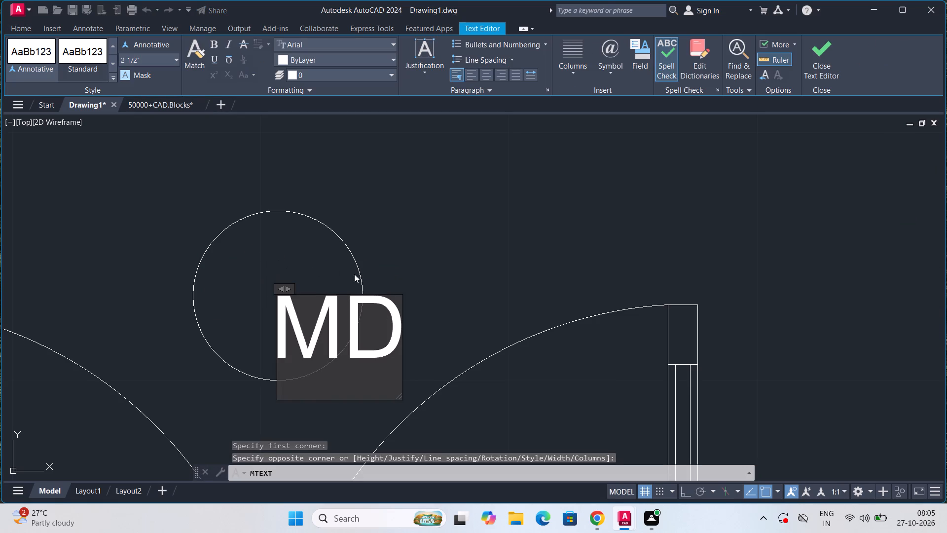
click(409, 273)
Move the MD text up and to the left so it sits centred inside the circle.
click(332, 330)
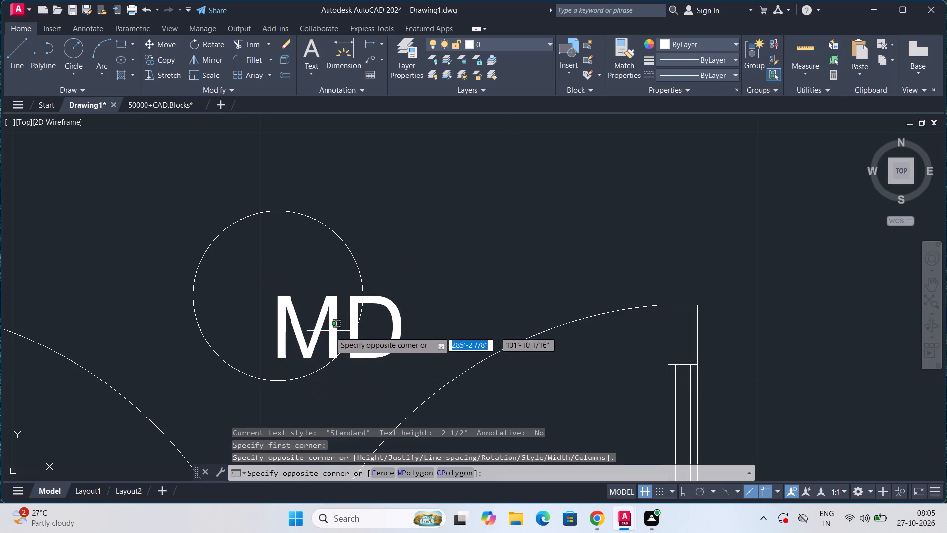
click(326, 333)
key(m)
key(Return)
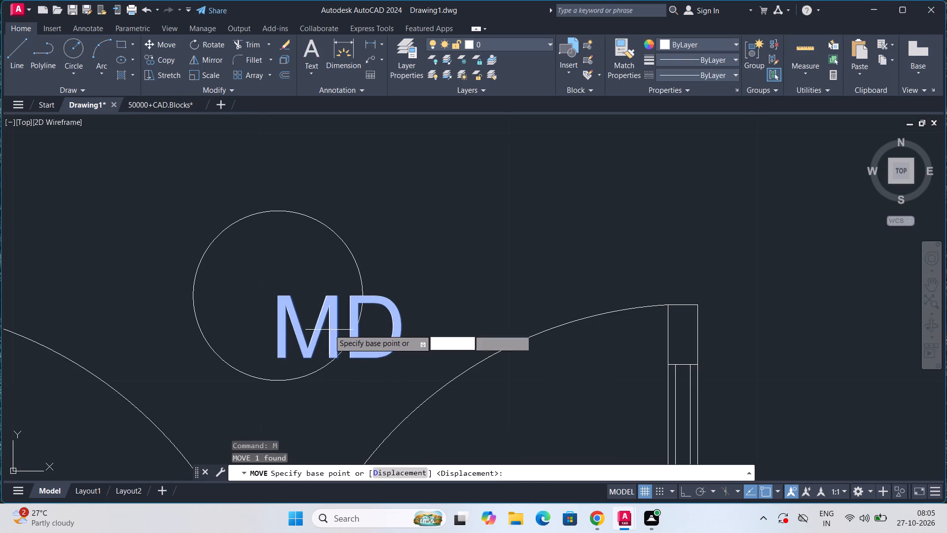
click(276, 298)
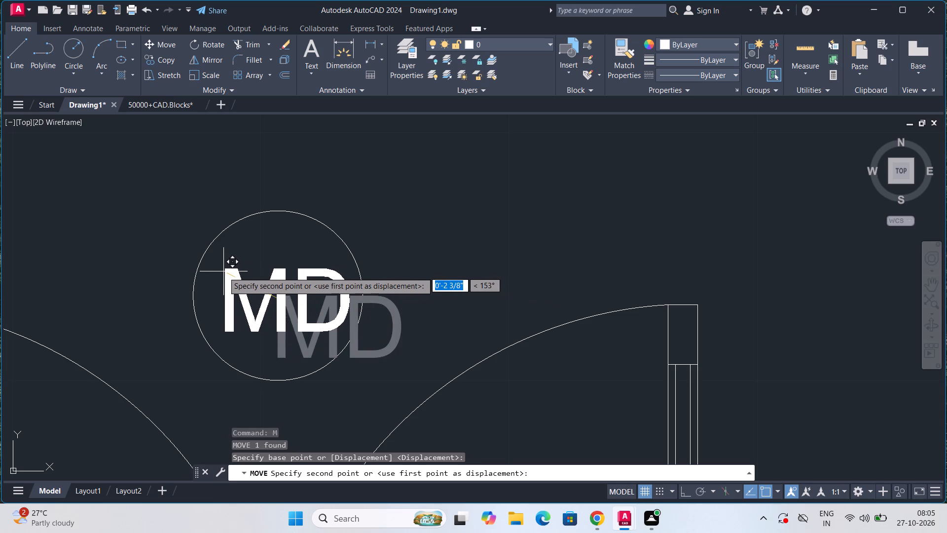
click(219, 268)
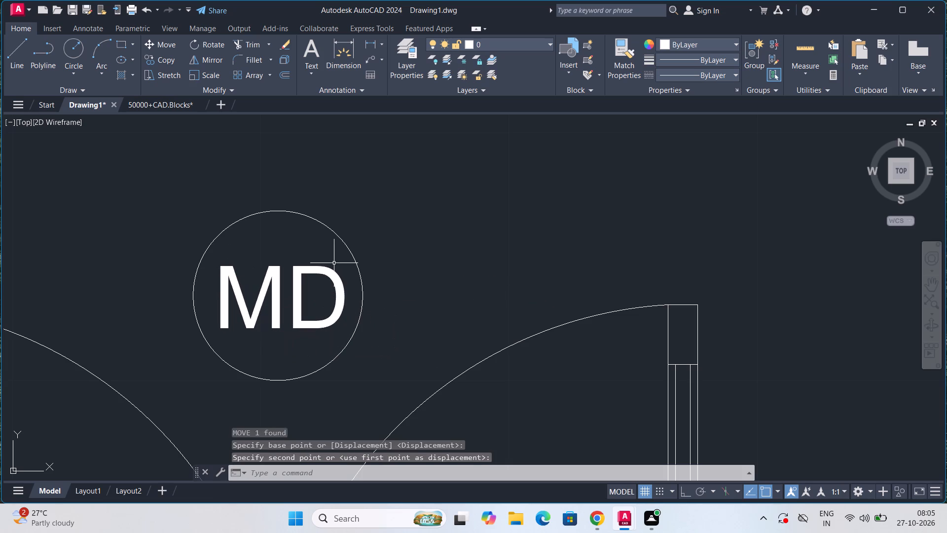
key(Escape)
key(Escape)
key(Escape)
Start a block definition from the double door, its circle and the MD text, and name it MAIN DOOR.
scroll(339, 272, down, 5)
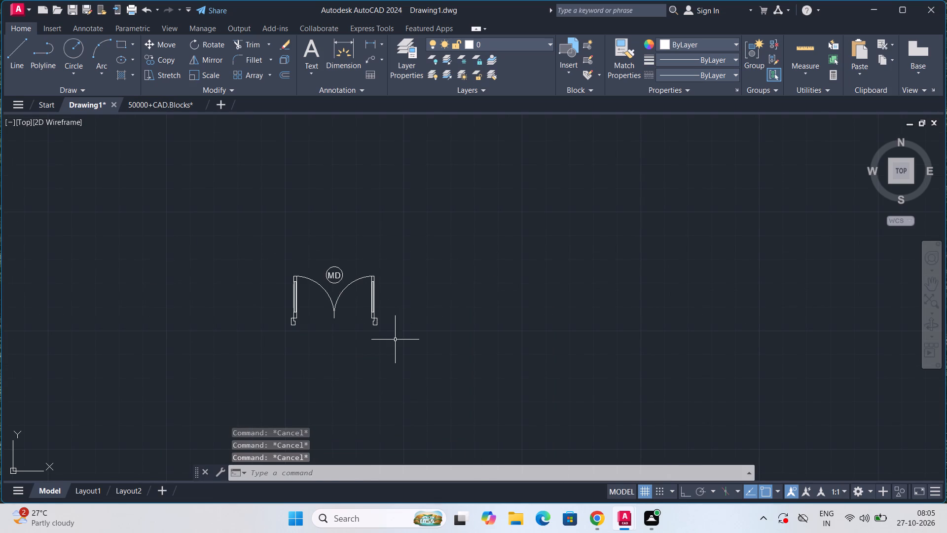
drag(395, 340, 403, 232)
right_click(328, 283)
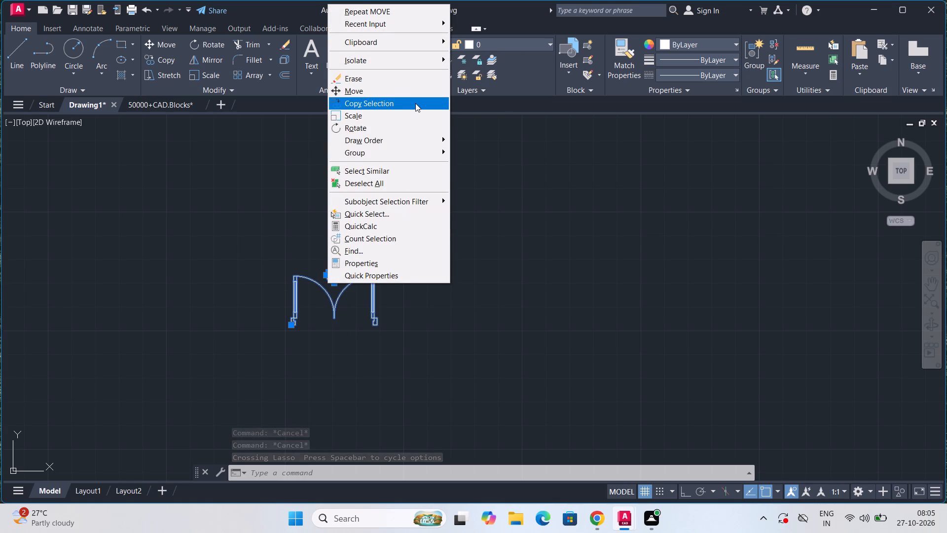
key(Escape)
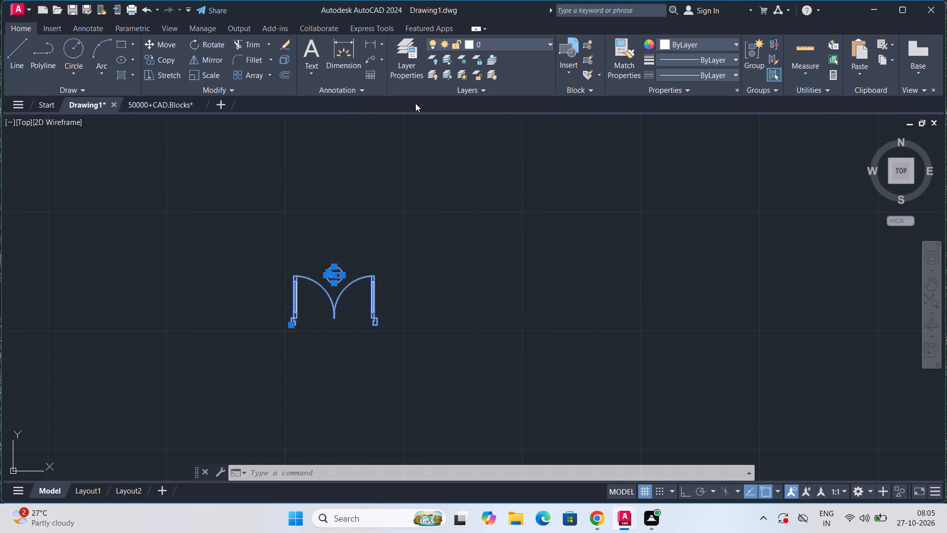
key(b)
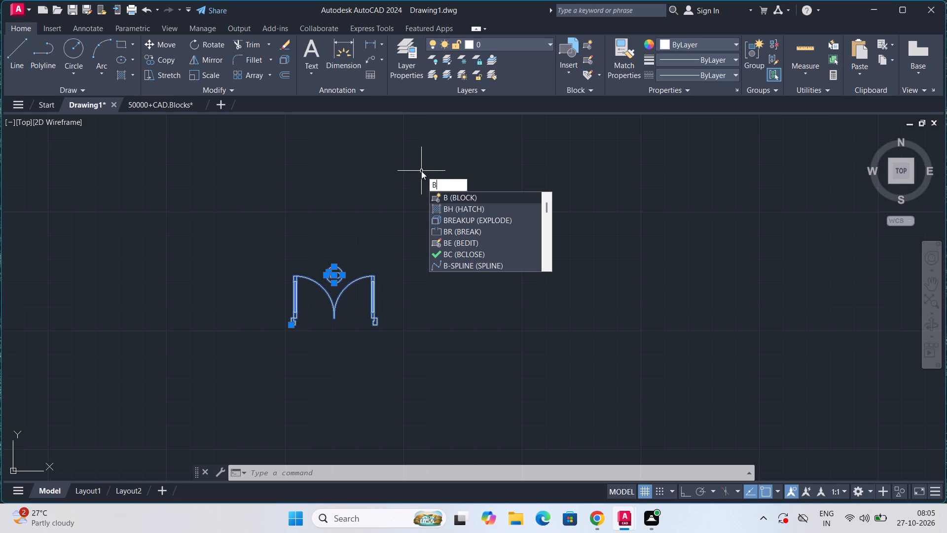
click(450, 196)
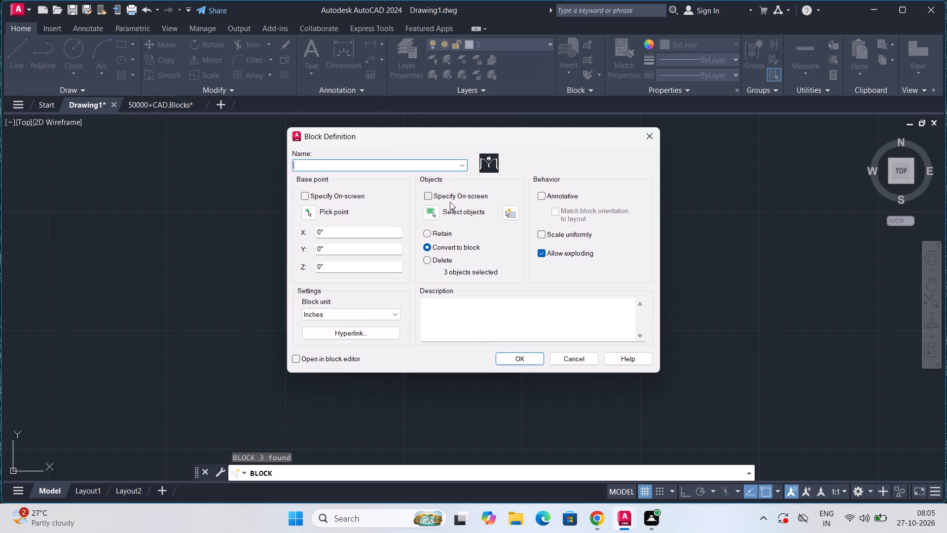
click(450, 169)
click(463, 167)
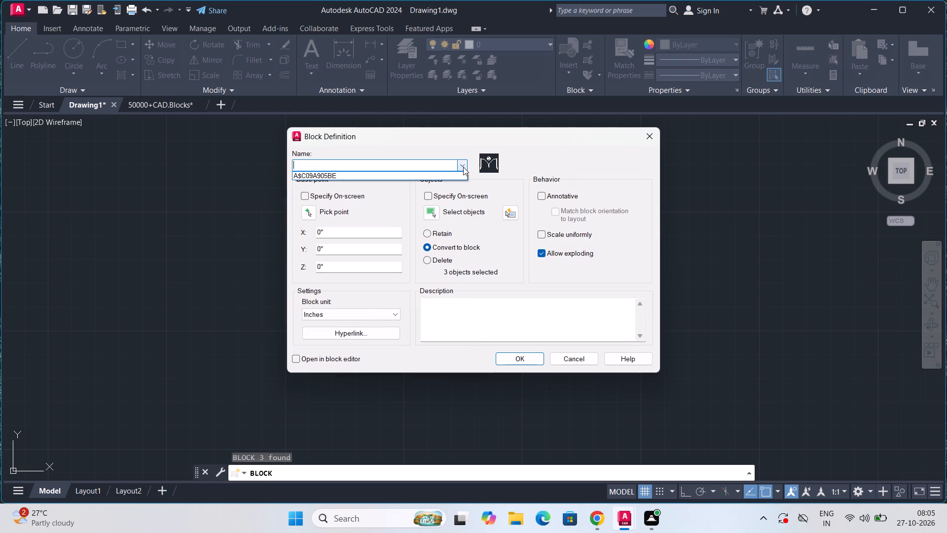
click(463, 167)
text(MAIN DOOR)
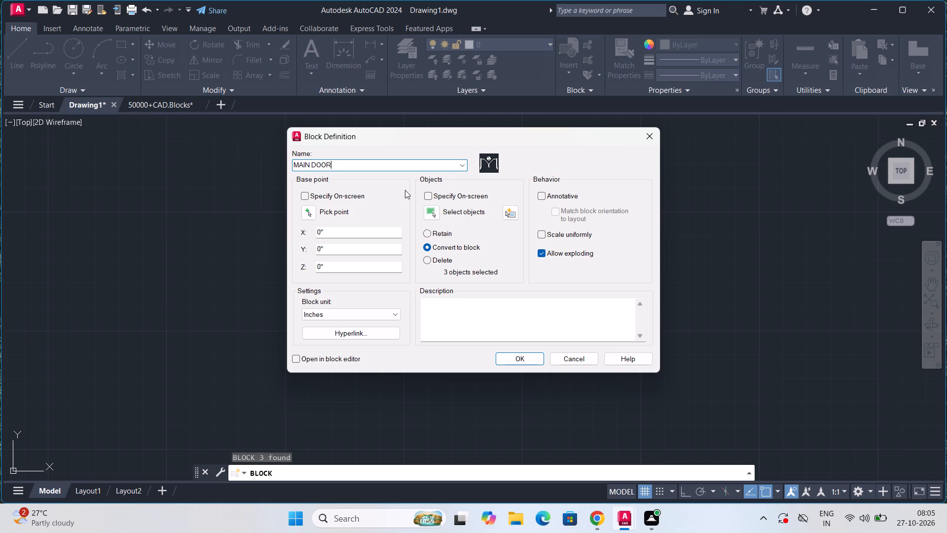
Set the block's objects to be specified on screen, and select the double door, circle and MD text to create the block.
click(318, 197)
click(313, 208)
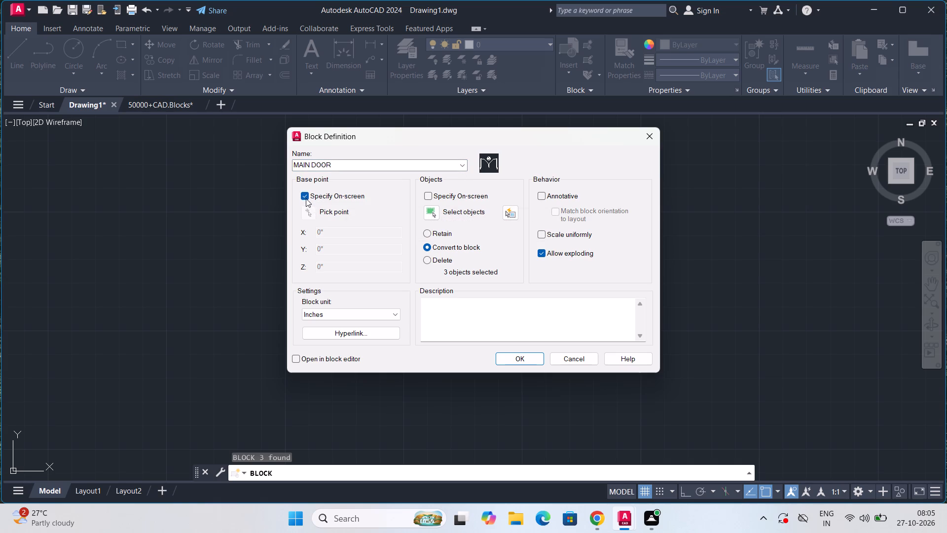
click(304, 196)
click(326, 210)
click(453, 196)
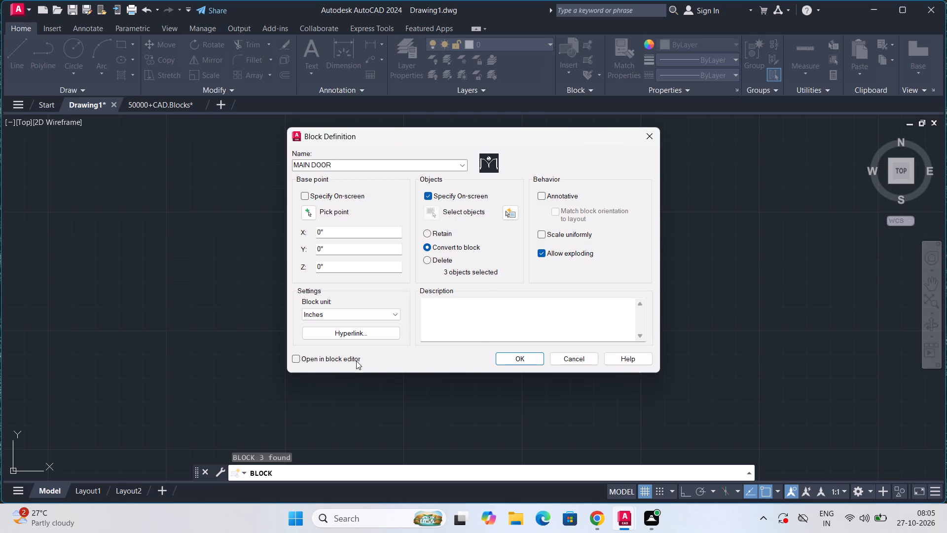
click(535, 359)
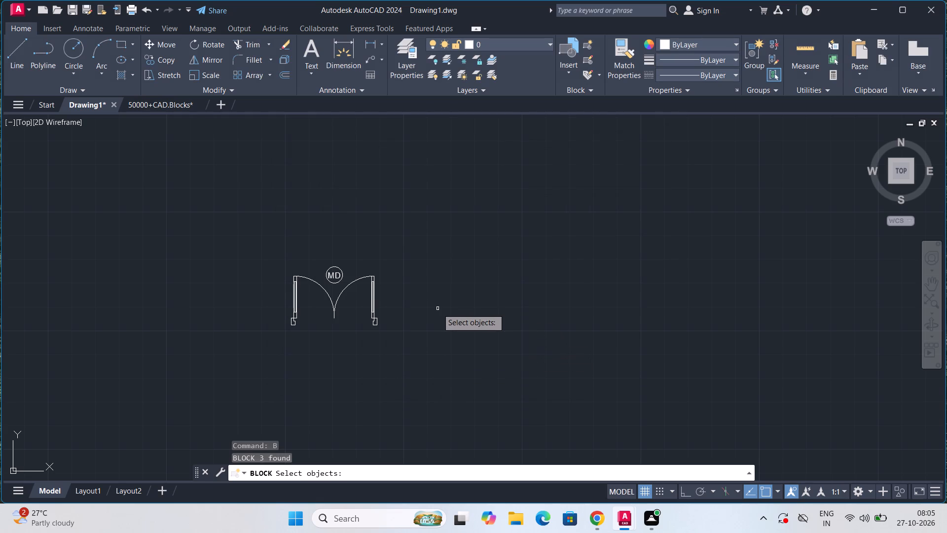
click(375, 281)
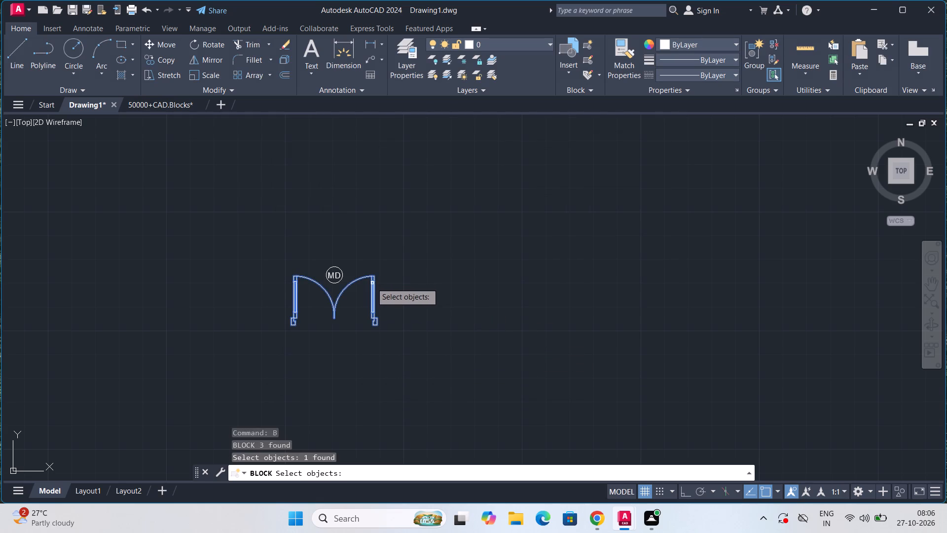
click(338, 277)
click(337, 283)
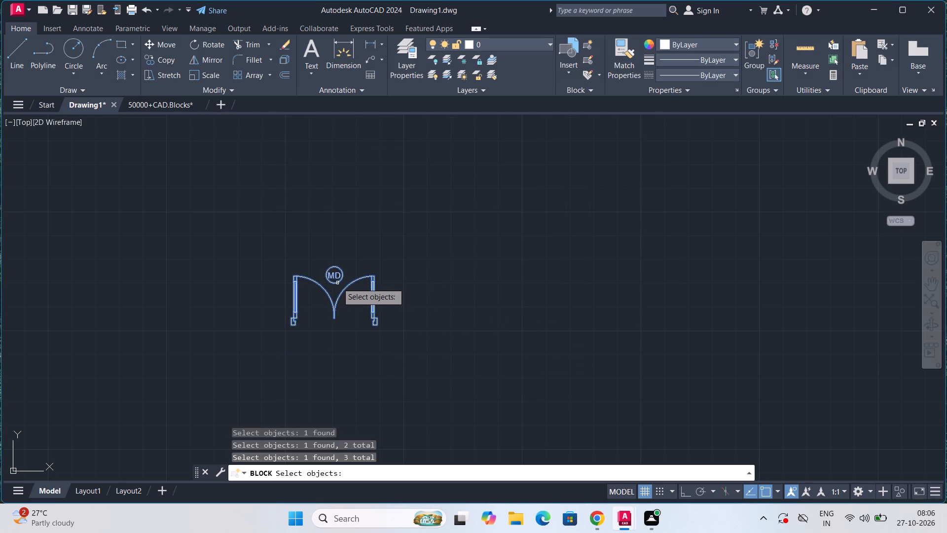
key(Return)
Check the drawing's insertable blocks for the MAIN DOOR block.
scroll(337, 283, up, 2)
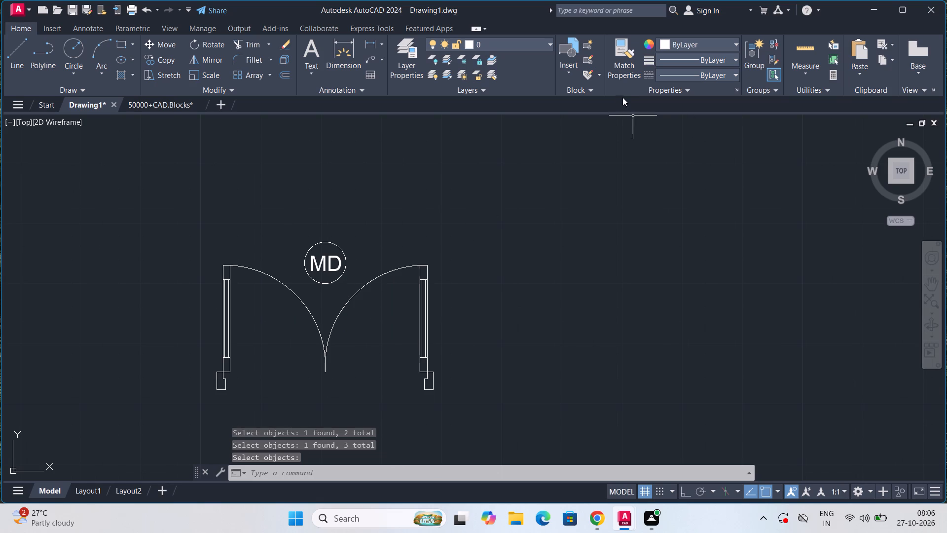
click(595, 93)
click(595, 93)
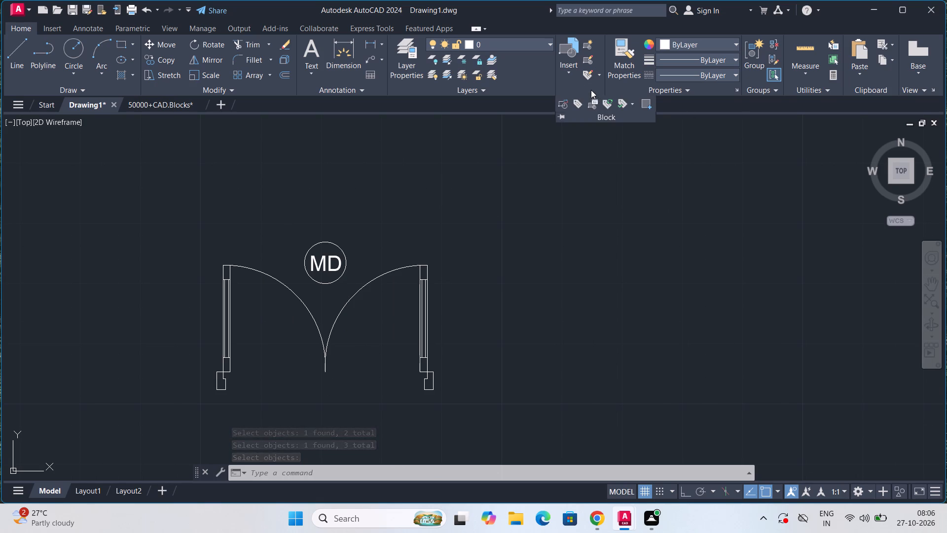
click(569, 79)
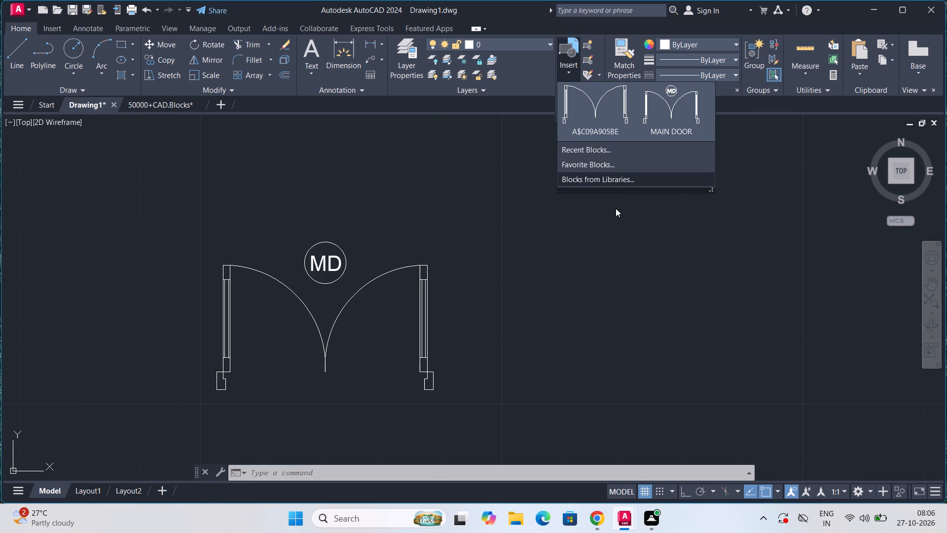
click(561, 228)
key(Escape)
key(Escape)
key(Escape)
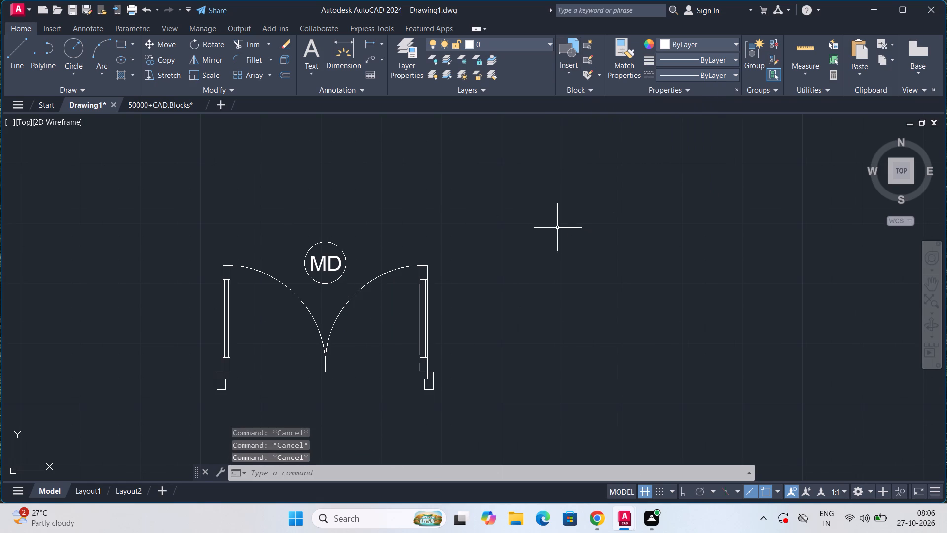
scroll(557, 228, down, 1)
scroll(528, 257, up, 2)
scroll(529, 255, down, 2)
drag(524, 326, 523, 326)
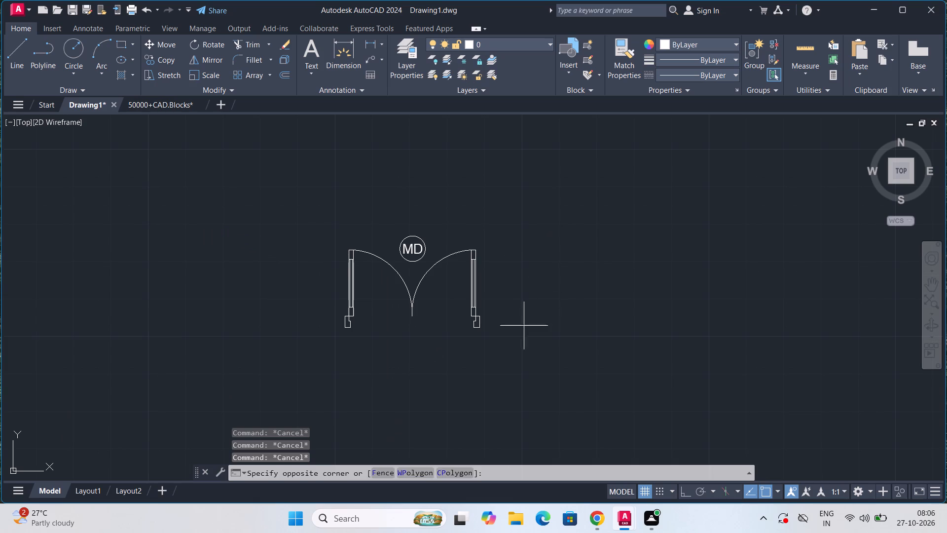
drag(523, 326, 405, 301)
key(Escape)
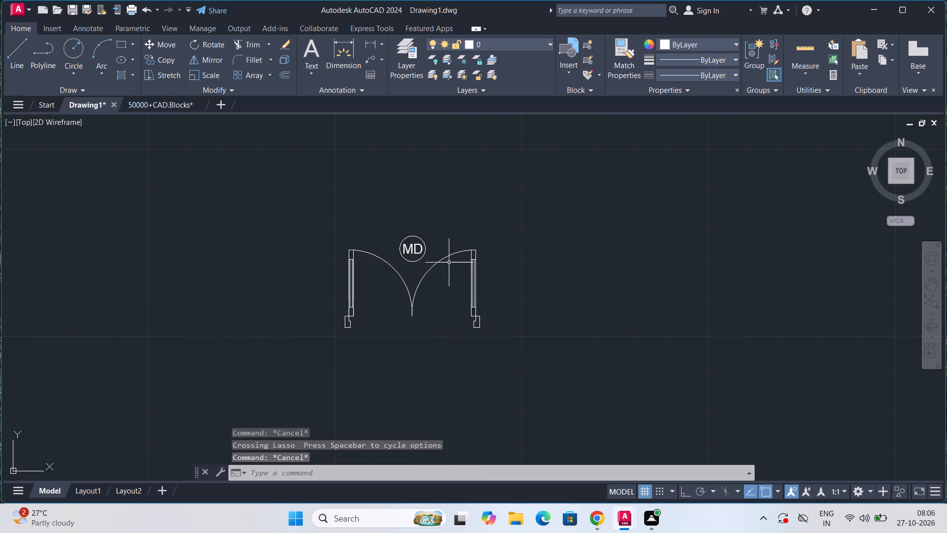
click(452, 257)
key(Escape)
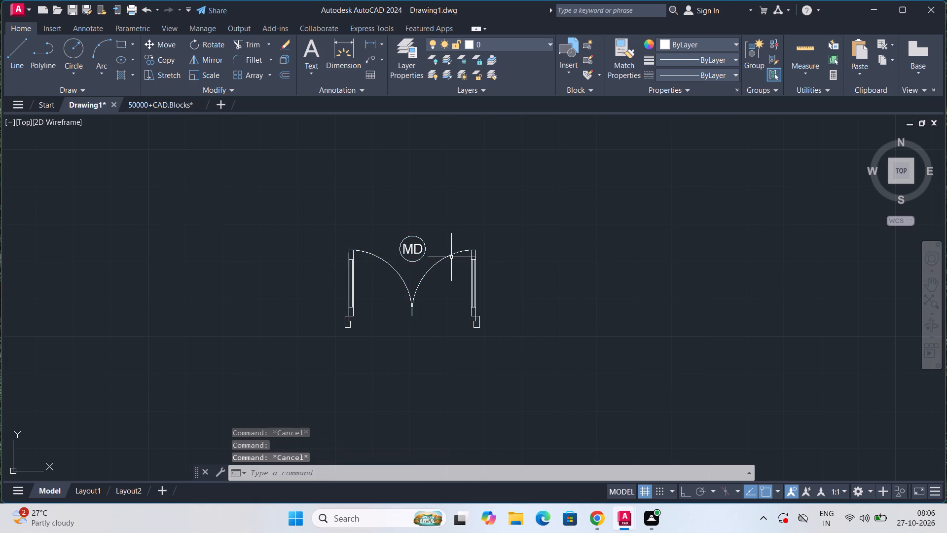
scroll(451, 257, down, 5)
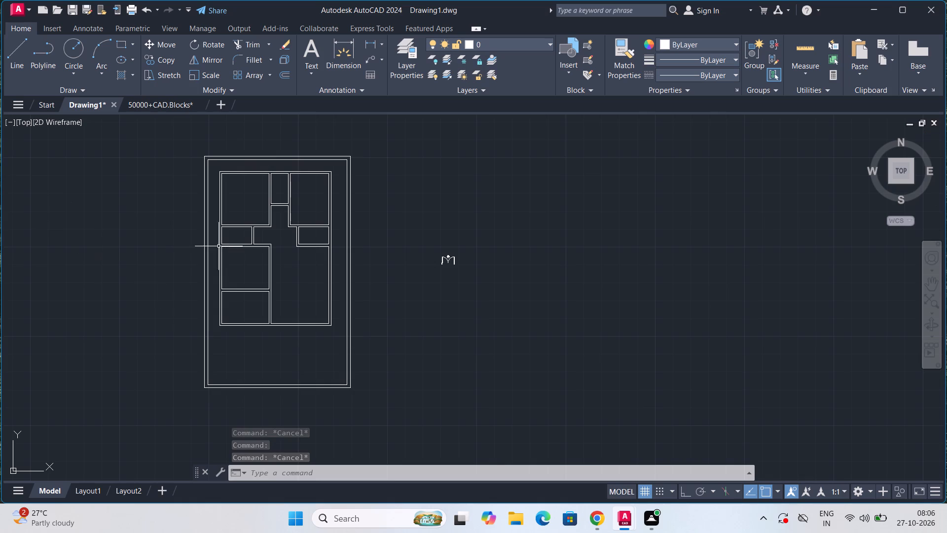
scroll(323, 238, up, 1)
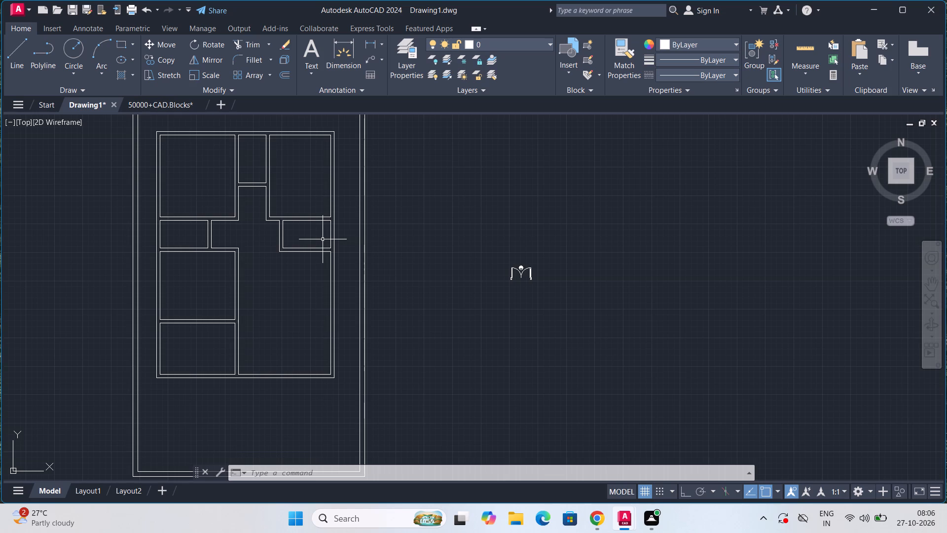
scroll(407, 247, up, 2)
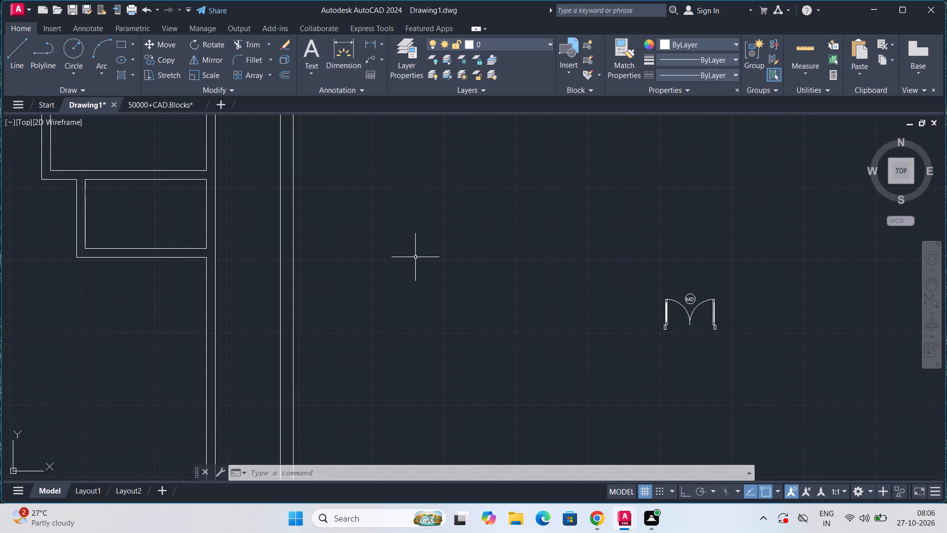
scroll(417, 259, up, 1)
Switch to the 50000+CAD.Blocks drawing and examine the rows of single and double doors for a suitable single door.
click(138, 102)
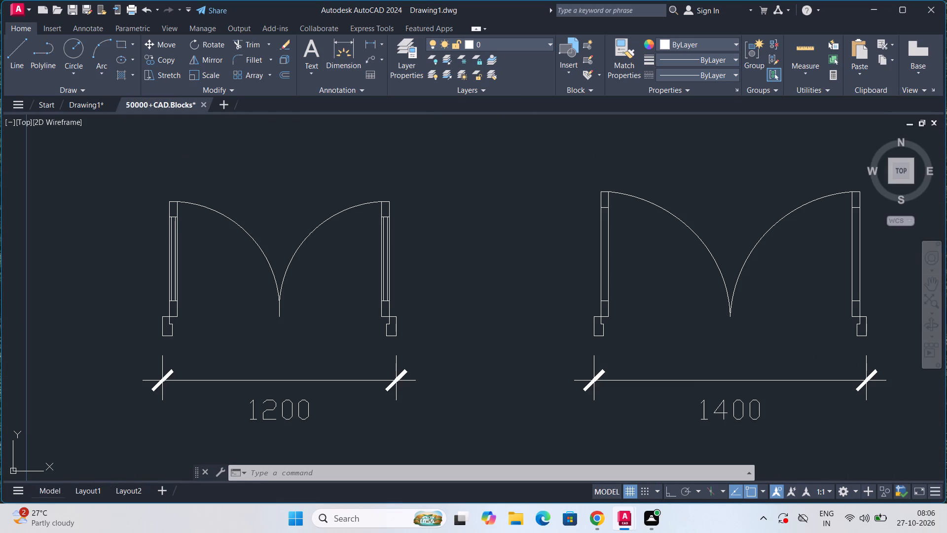
scroll(643, 252, down, 3)
scroll(594, 183, down, 3)
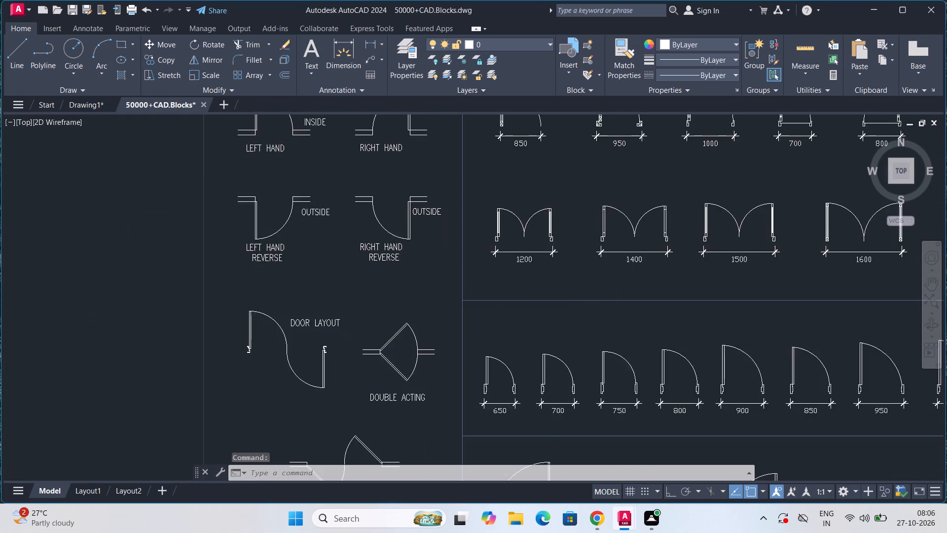
scroll(593, 212, down, 1)
scroll(670, 209, up, 2)
middle_drag(670, 209, 583, 336)
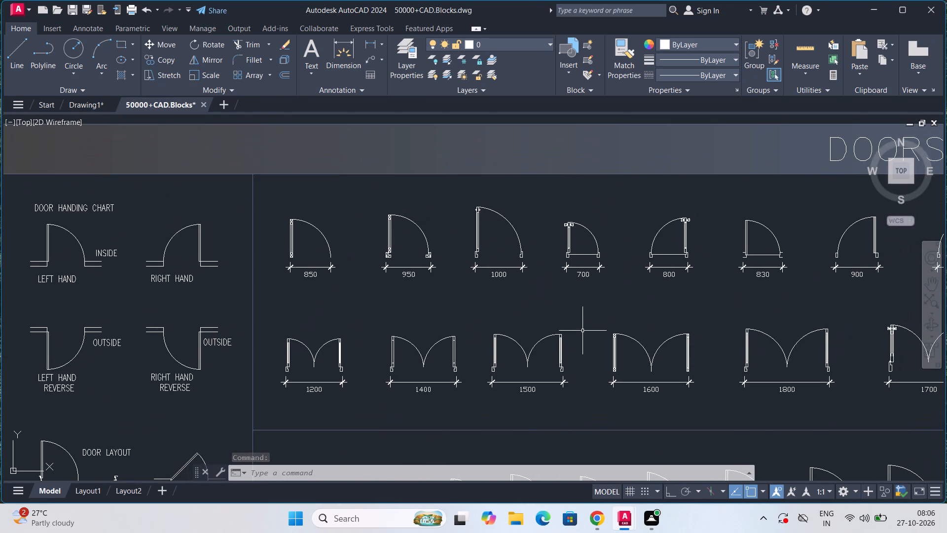
scroll(605, 271, up, 4)
scroll(605, 271, down, 2)
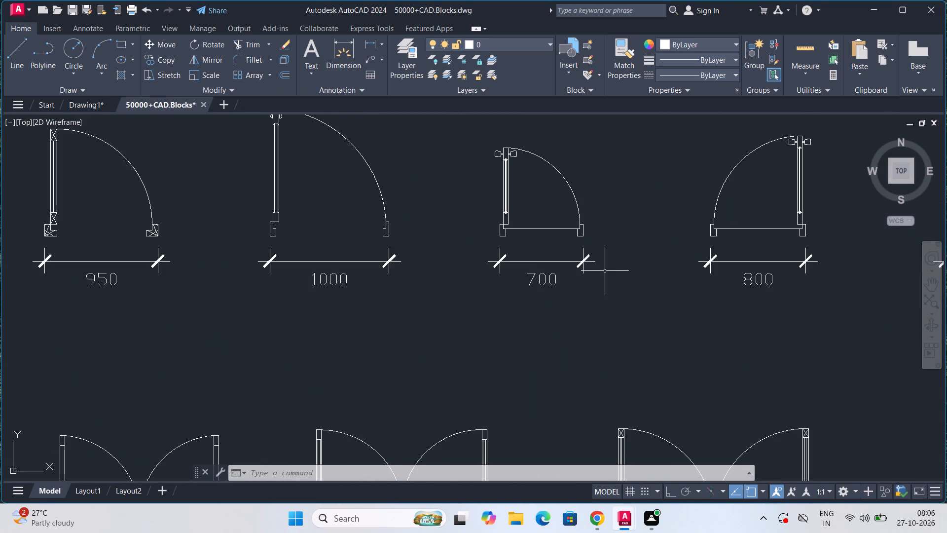
scroll(605, 271, down, 2)
middle_drag(657, 330, 672, 226)
scroll(534, 412, up, 3)
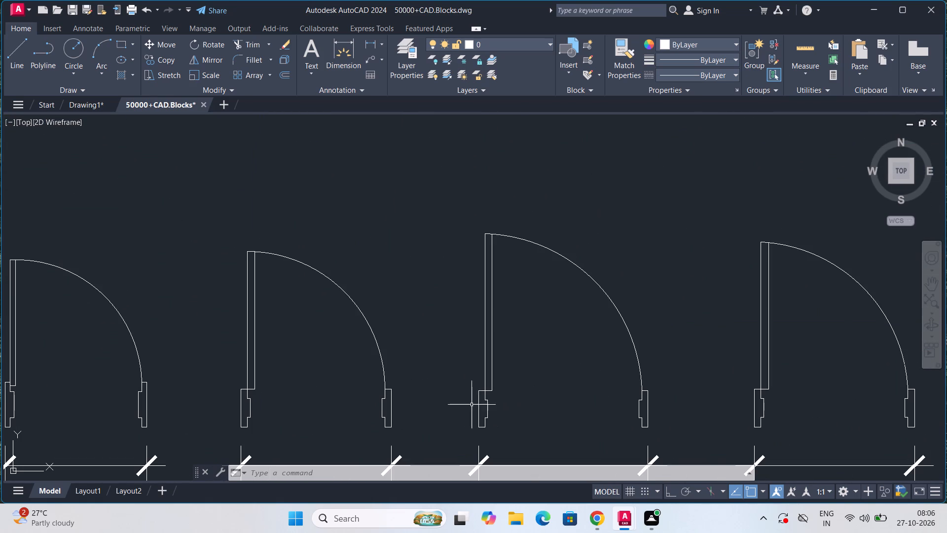
scroll(475, 398, down, 2)
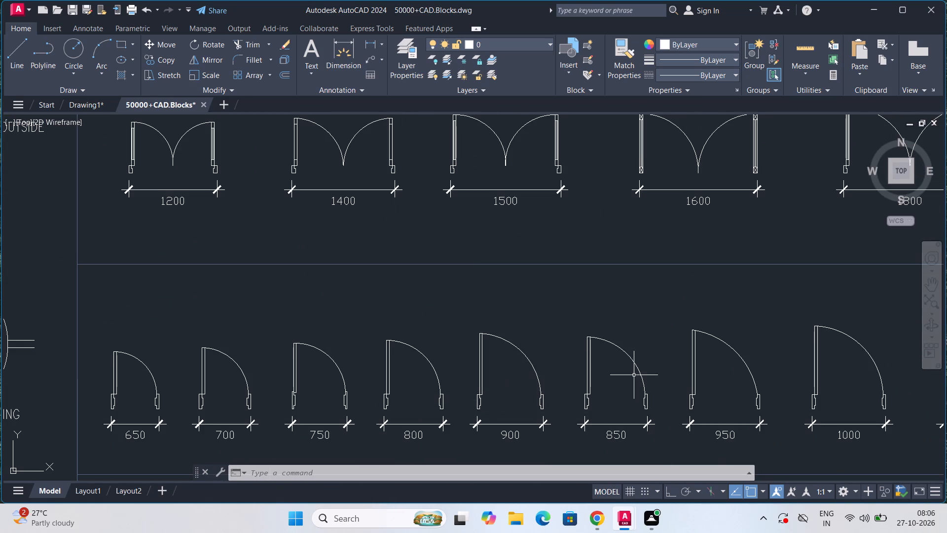
middle_drag(308, 381, 345, 296)
scroll(366, 318, down, 1)
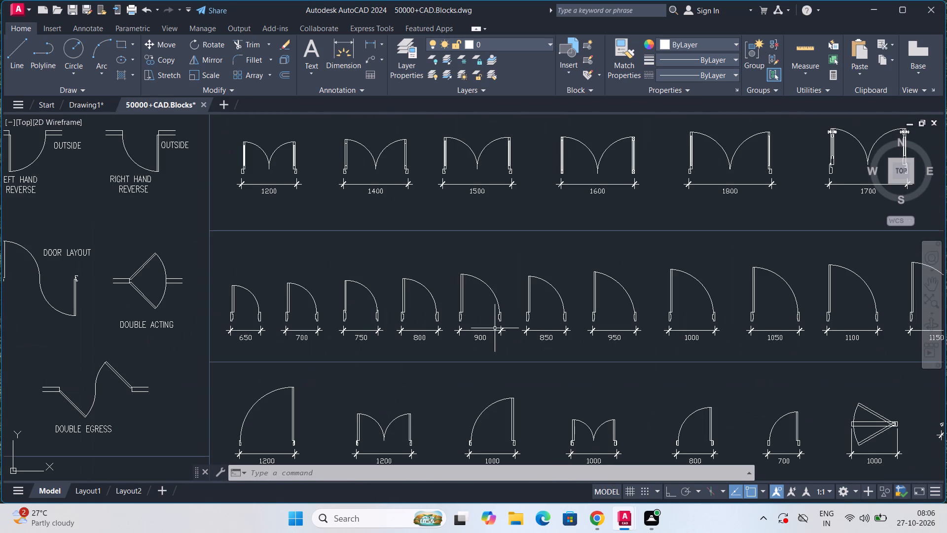
middle_drag(533, 316, 360, 317)
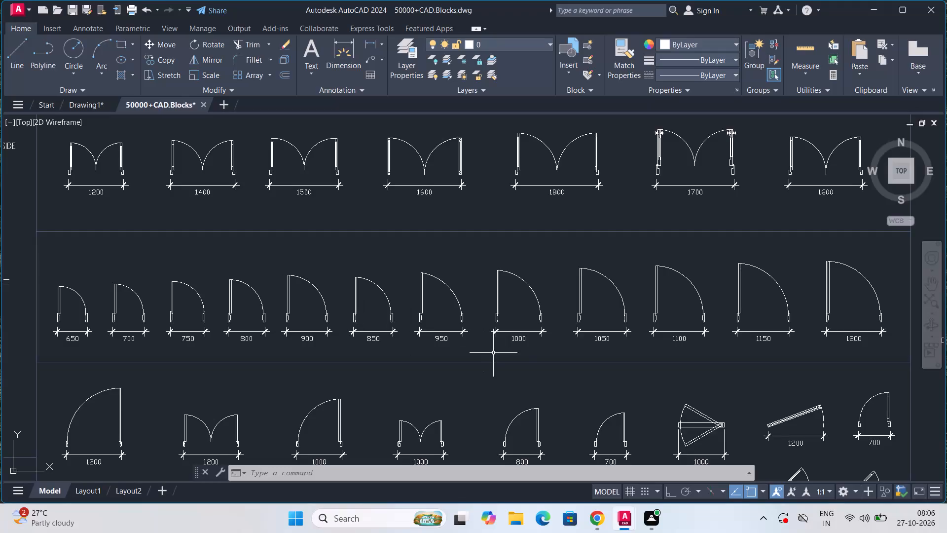
middle_drag(588, 379, 558, 254)
Copy the 700 single door from the 50000+CAD.Blocks drawing to the clipboard.
scroll(603, 329, up, 3)
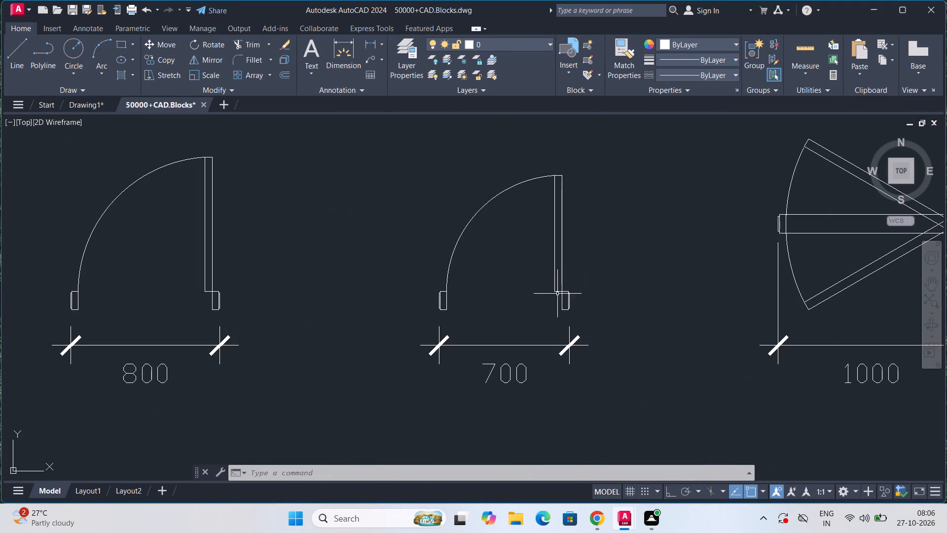
scroll(560, 294, up, 3)
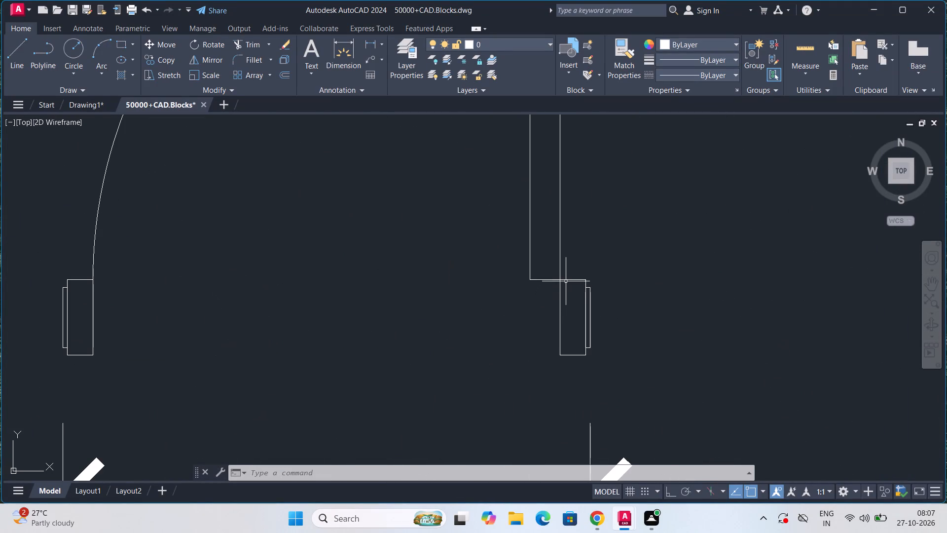
click(566, 280)
right_click(566, 280)
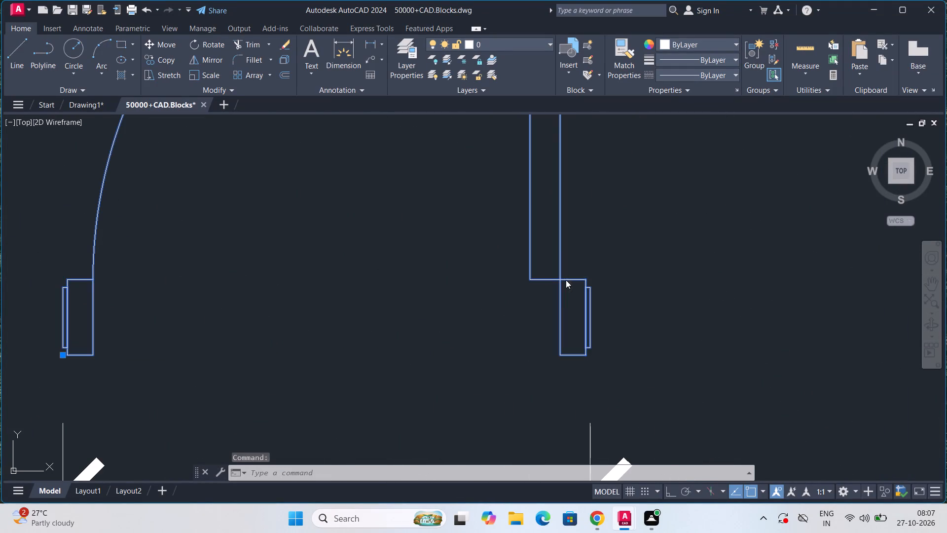
click(606, 248)
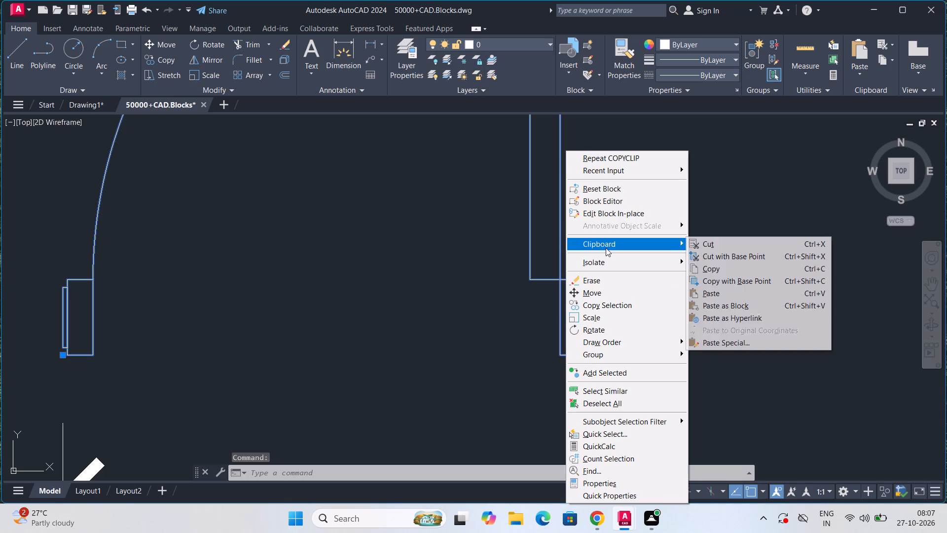
click(738, 268)
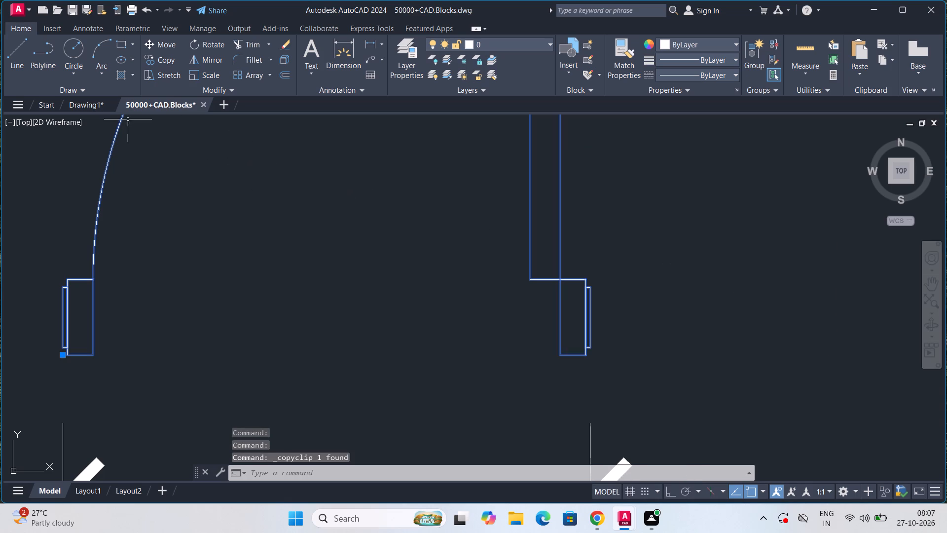
Paste the copied single door into Drawing1, in the empty area beside the floor plan and the MD double door.
click(74, 104)
scroll(416, 232, down, 1)
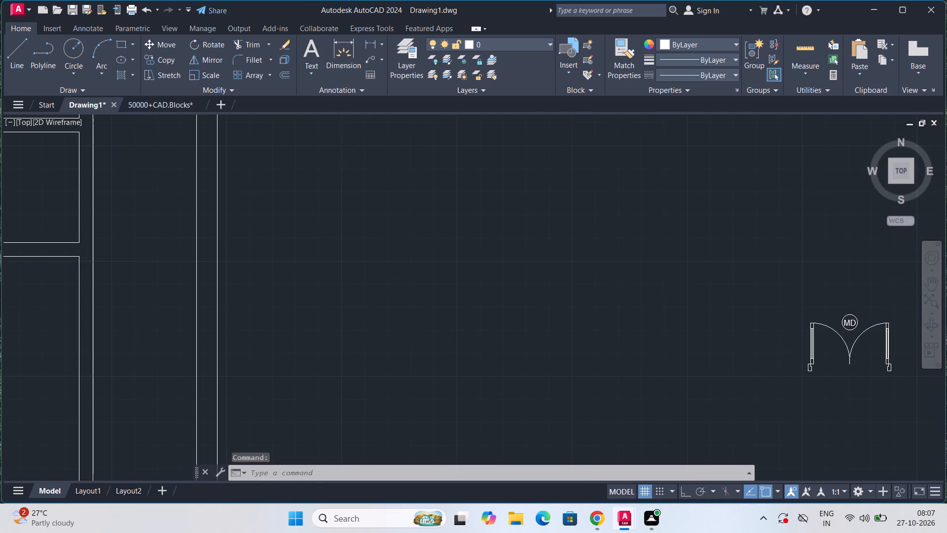
scroll(416, 232, down, 1)
click(424, 199)
right_click(424, 199)
click(439, 242)
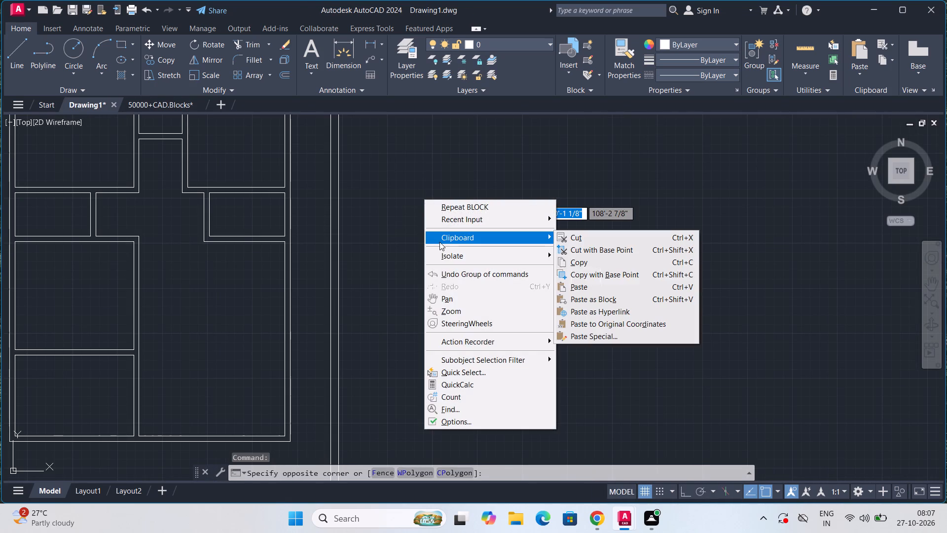
click(580, 288)
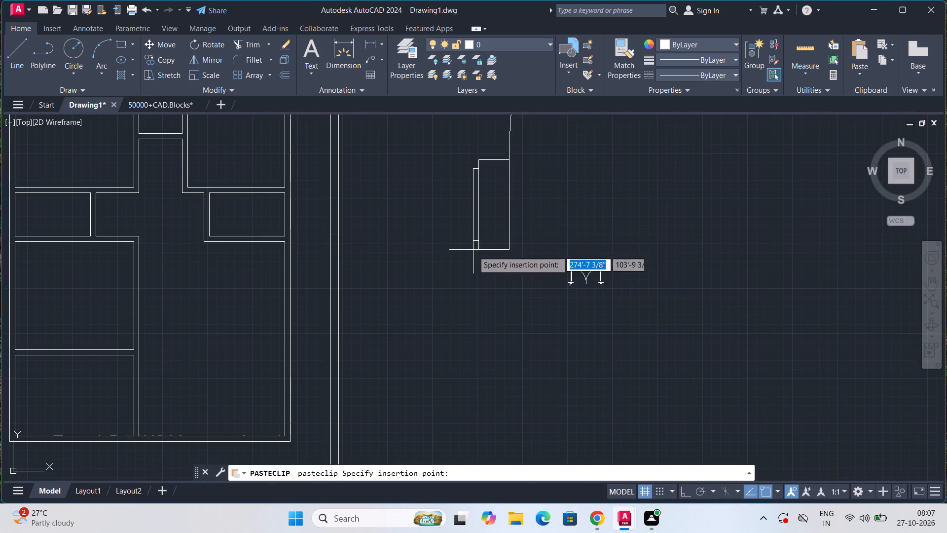
scroll(473, 251, down, 6)
click(505, 234)
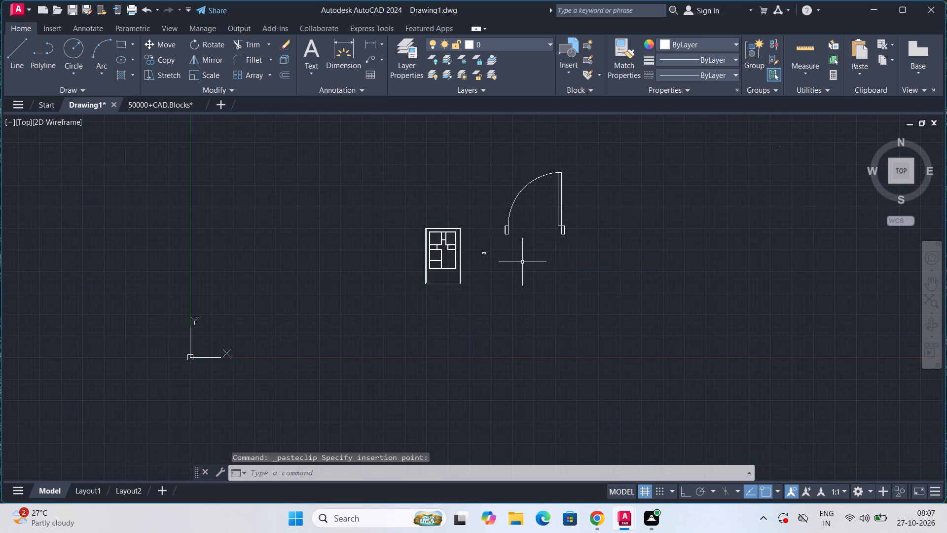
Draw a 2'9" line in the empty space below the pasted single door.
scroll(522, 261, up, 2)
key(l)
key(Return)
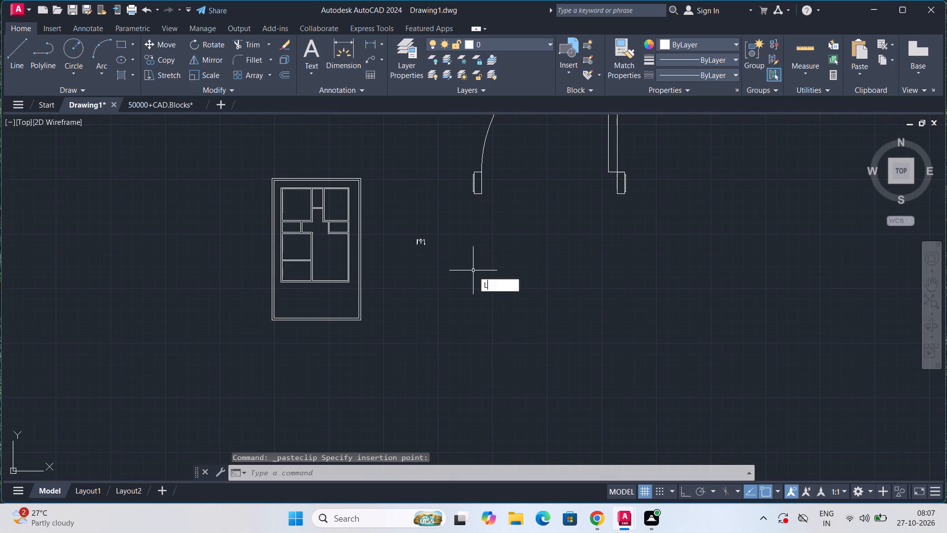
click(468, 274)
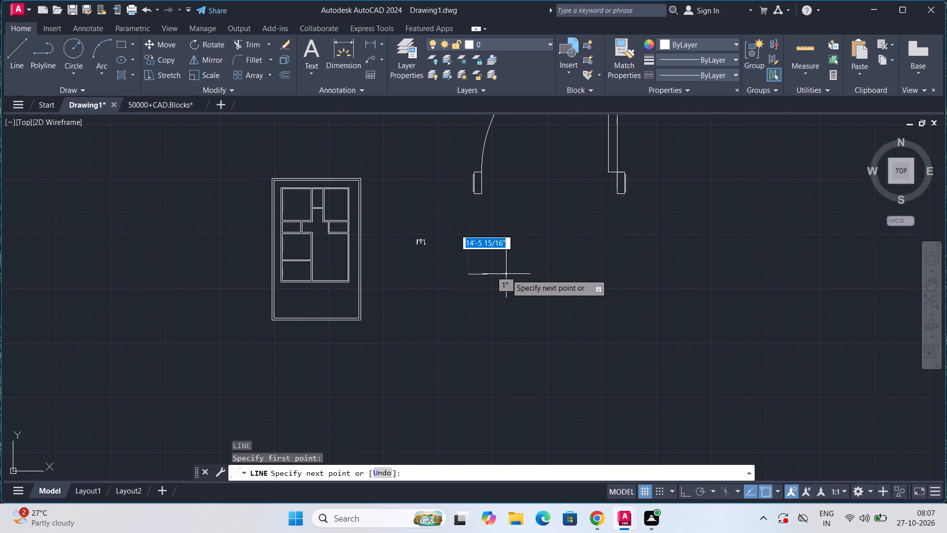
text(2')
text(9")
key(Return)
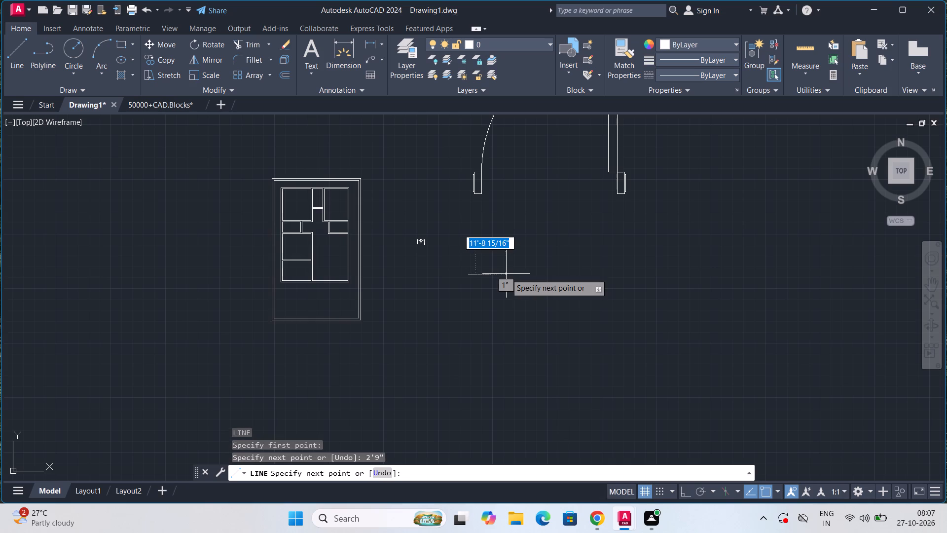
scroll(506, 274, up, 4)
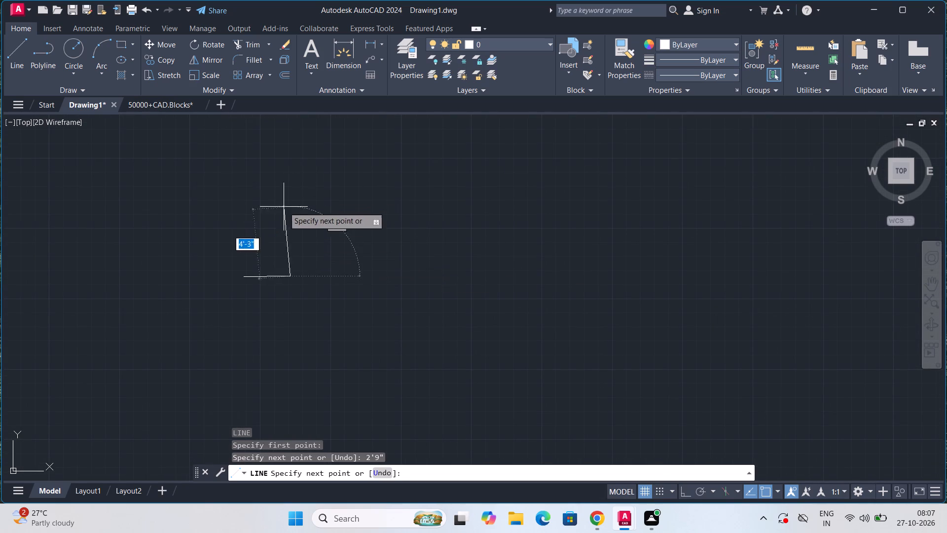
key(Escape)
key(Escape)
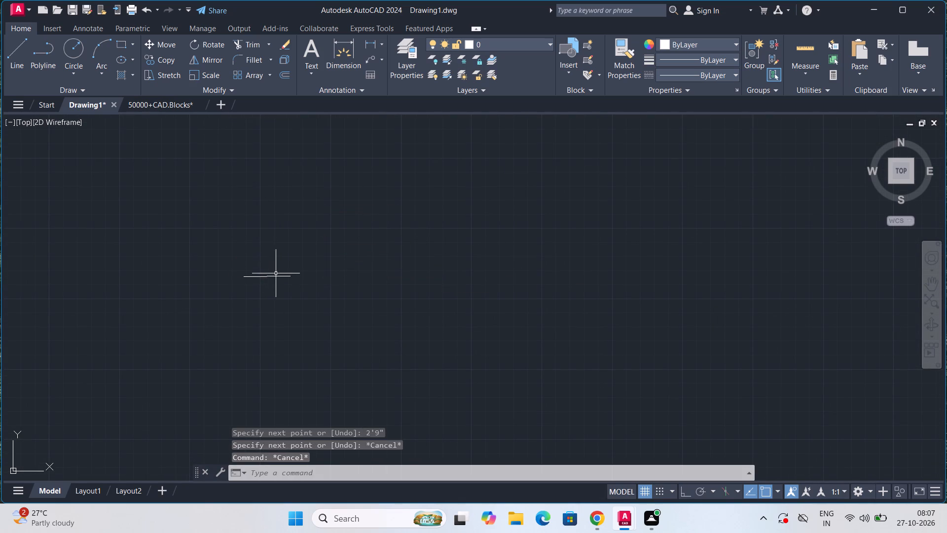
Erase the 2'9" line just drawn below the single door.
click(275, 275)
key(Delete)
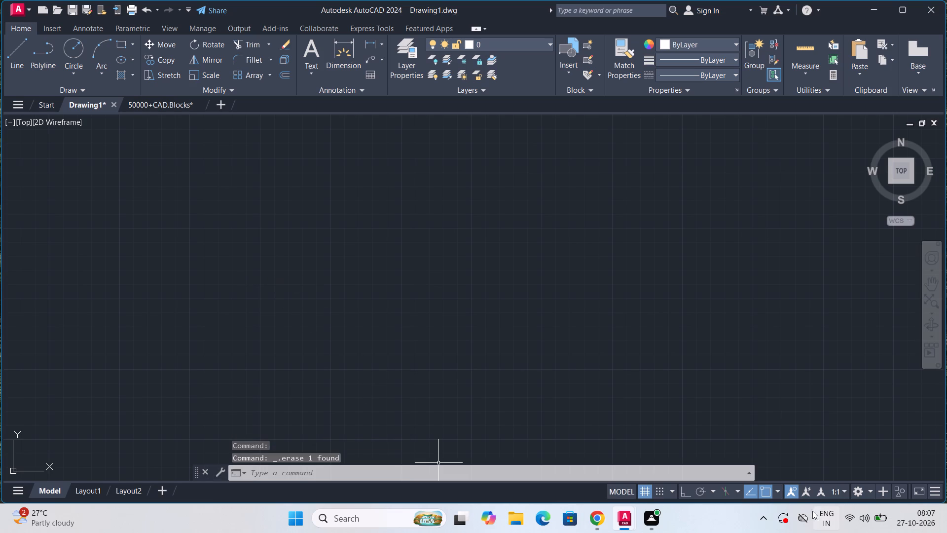
Turn Ortho on and draw a short horizontal line below the single door, entering 2'9" for its first point.
click(682, 490)
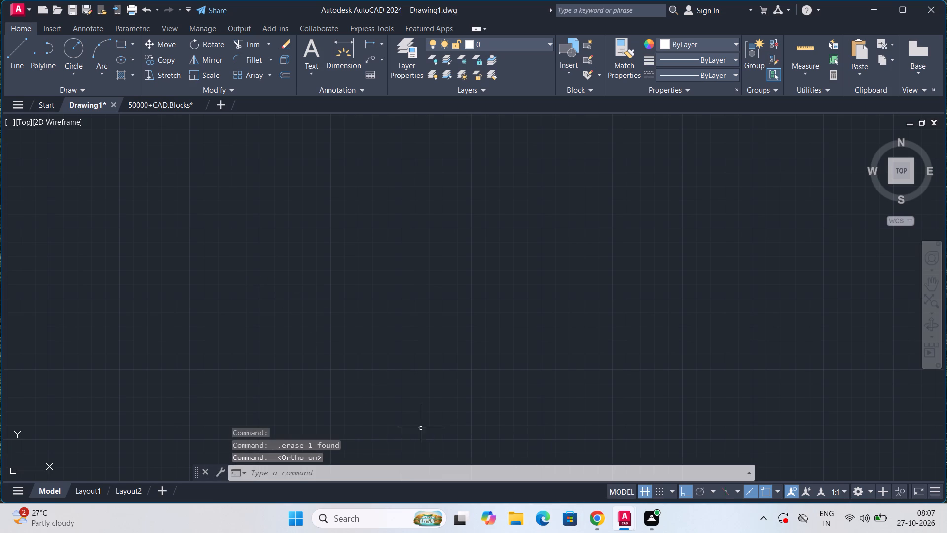
key(l)
key(Return)
key(2)
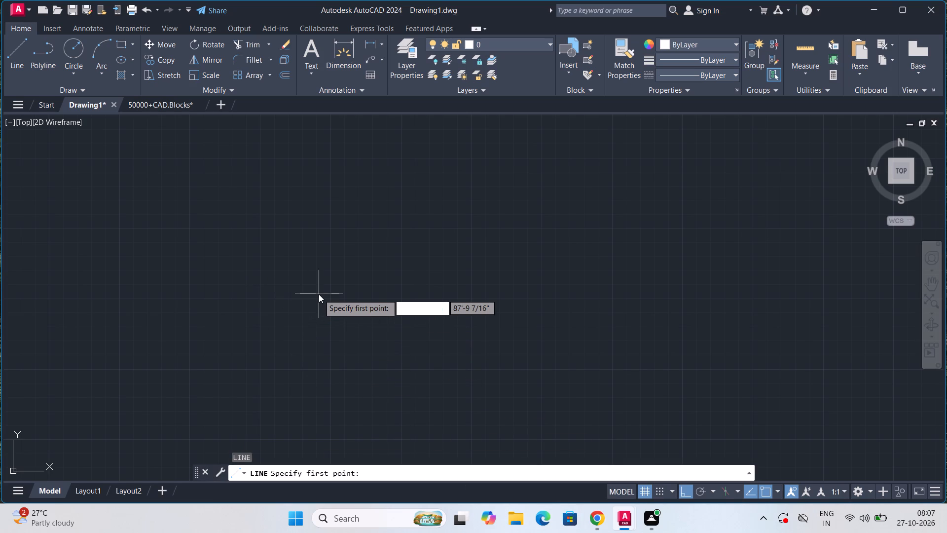
key(apostrophe)
text(9")
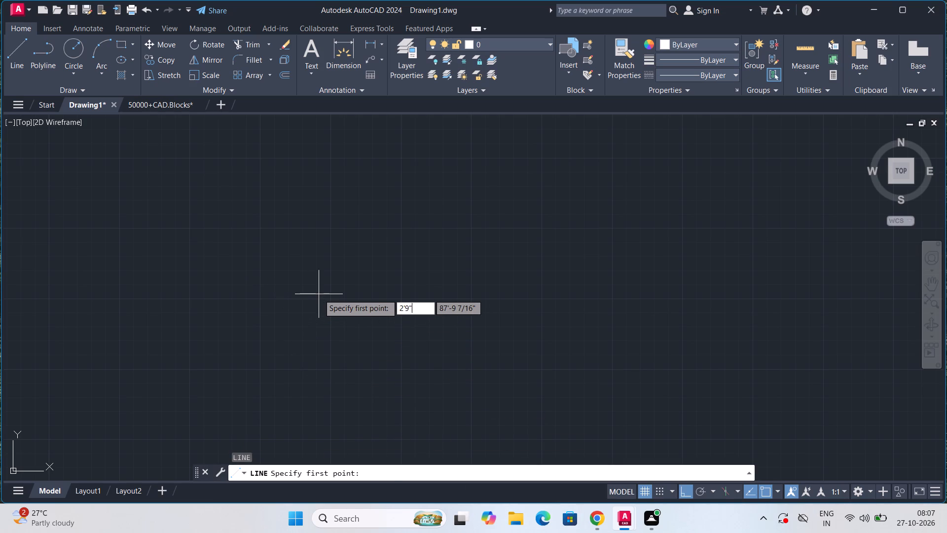
key(Return)
click(319, 293)
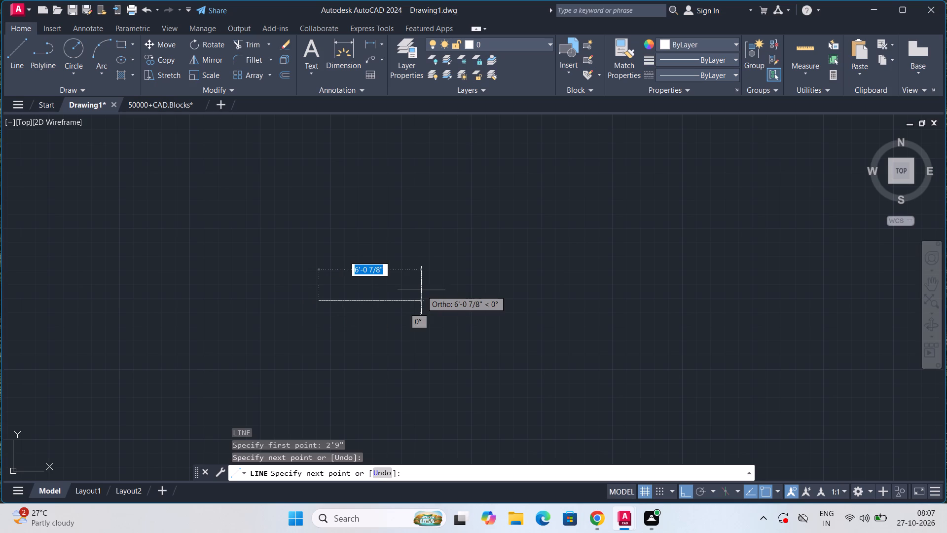
key(Escape)
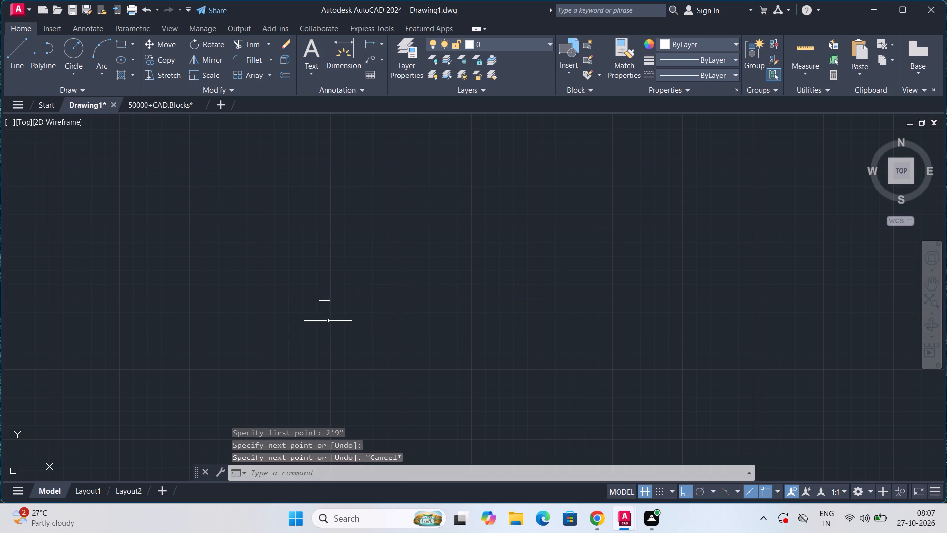
Move the single door by its jamb's outer lower corner down to just above the short line, turning Ortho off for free placement.
scroll(328, 322, up, 2)
scroll(345, 274, down, 6)
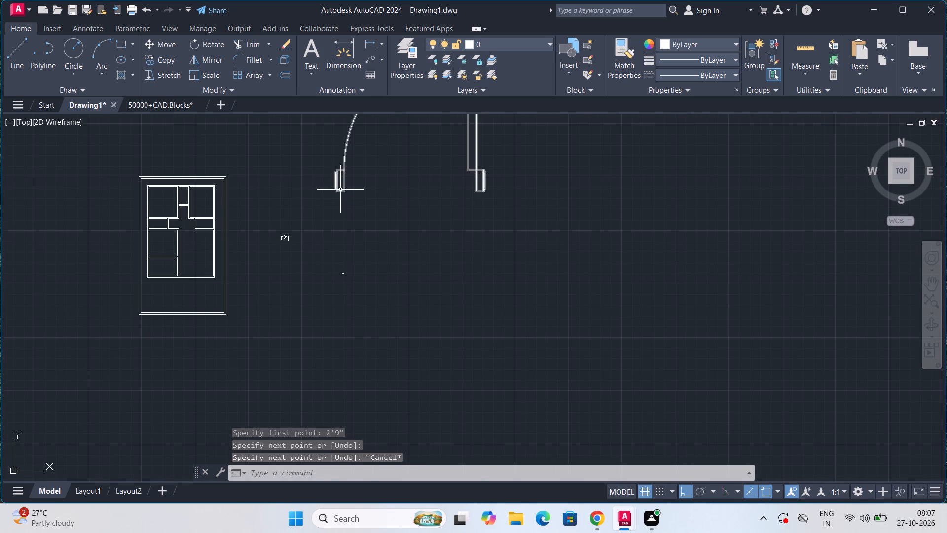
click(340, 190)
click(335, 190)
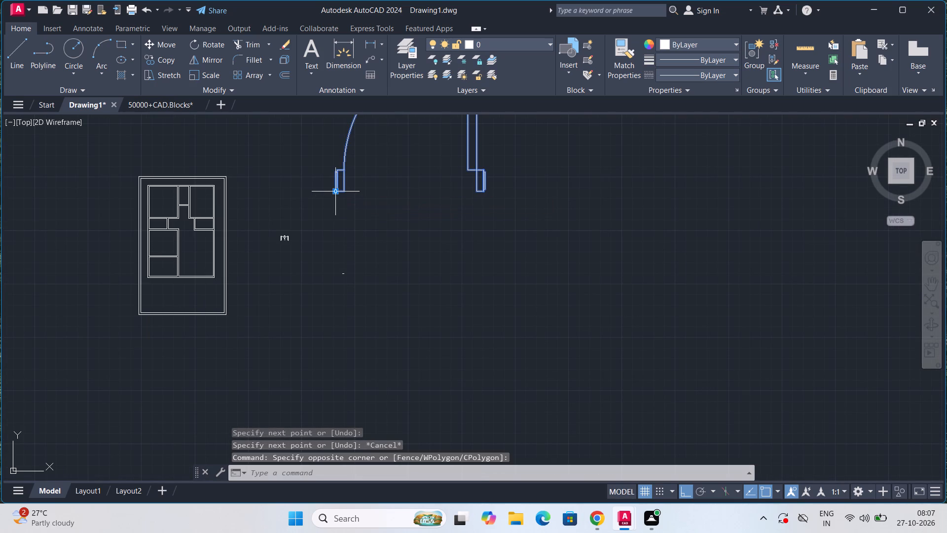
key(m)
key(Return)
click(335, 190)
scroll(346, 260, up, 5)
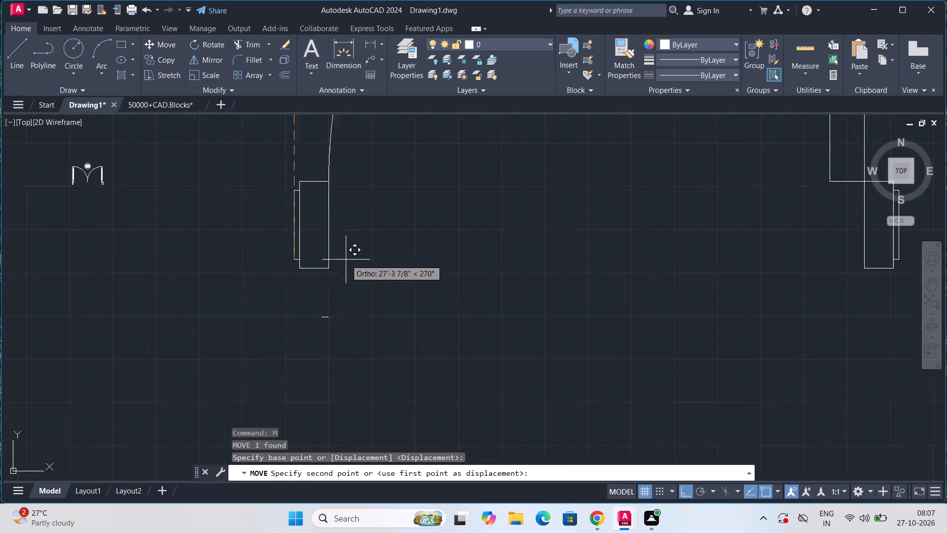
scroll(310, 339, up, 1)
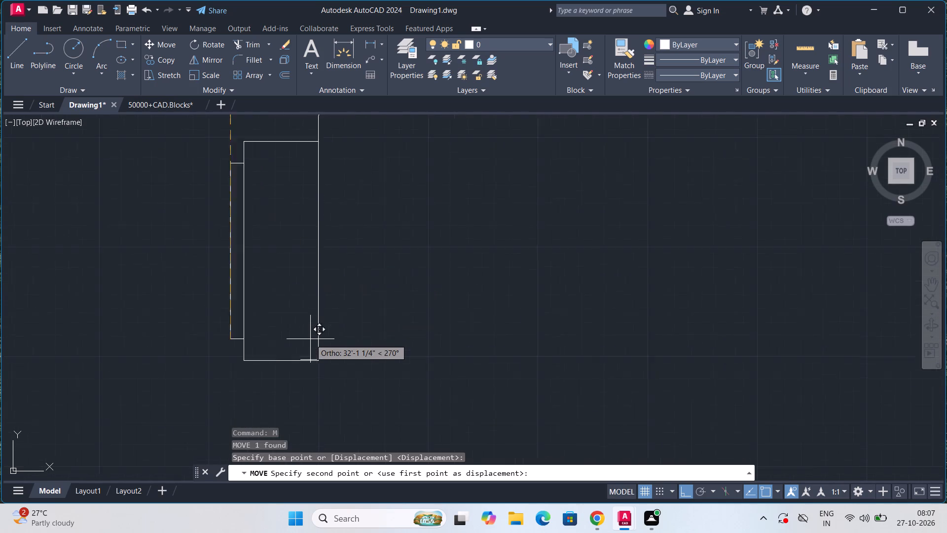
scroll(310, 339, up, 2)
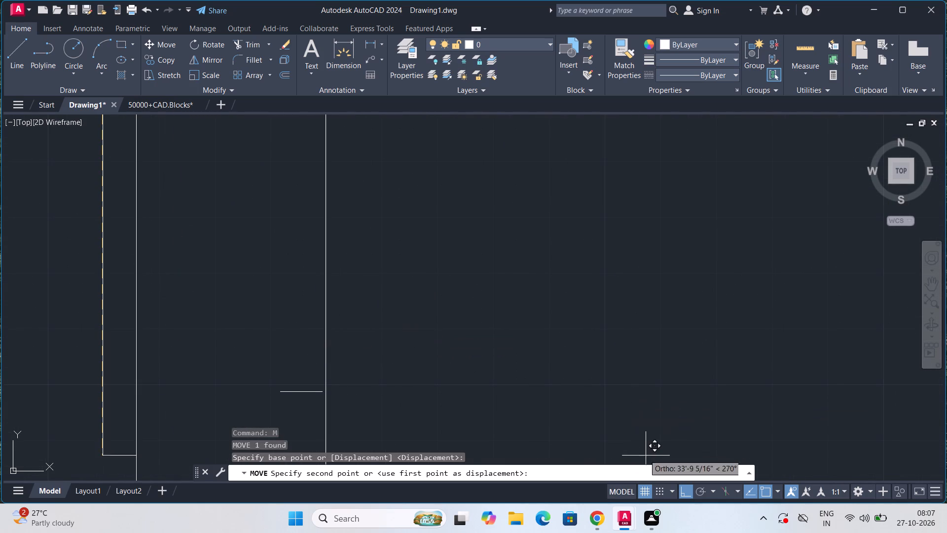
click(682, 487)
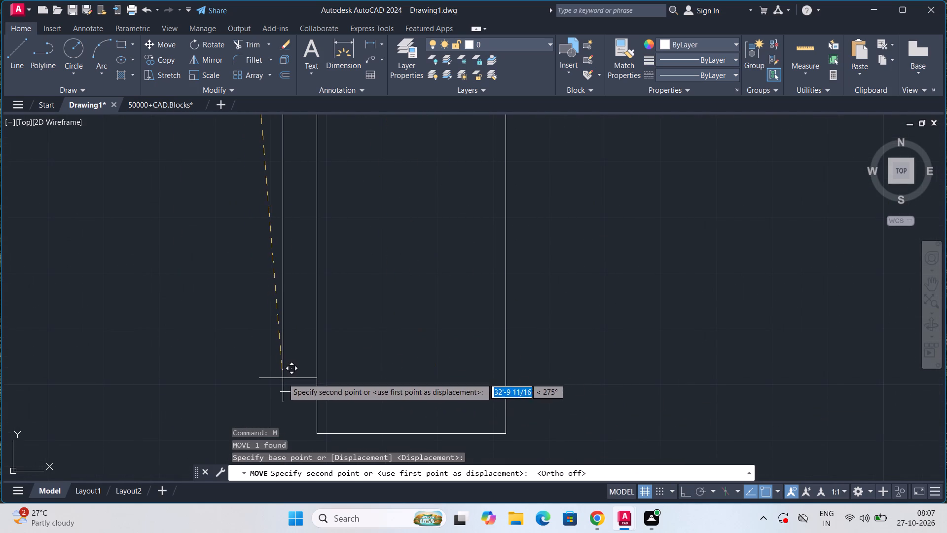
scroll(286, 341, down, 3)
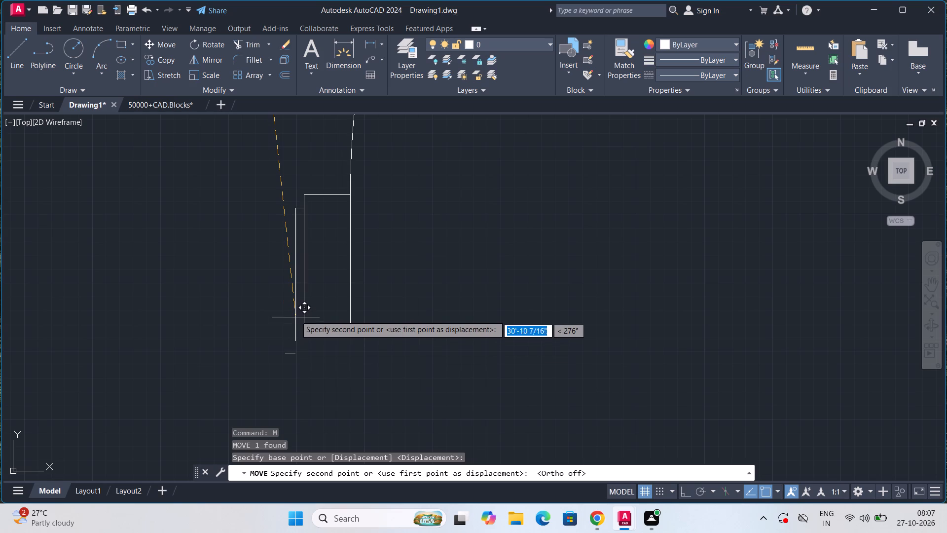
click(280, 316)
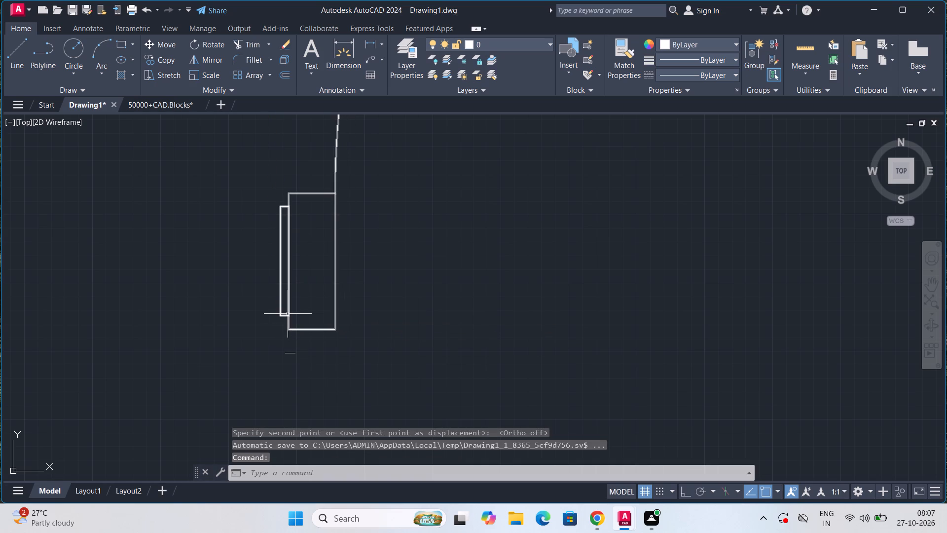
Move the single door by the lower corner of its jamb onto the endpoint of the short horizontal line.
scroll(288, 314, down, 5)
scroll(288, 314, up, 5)
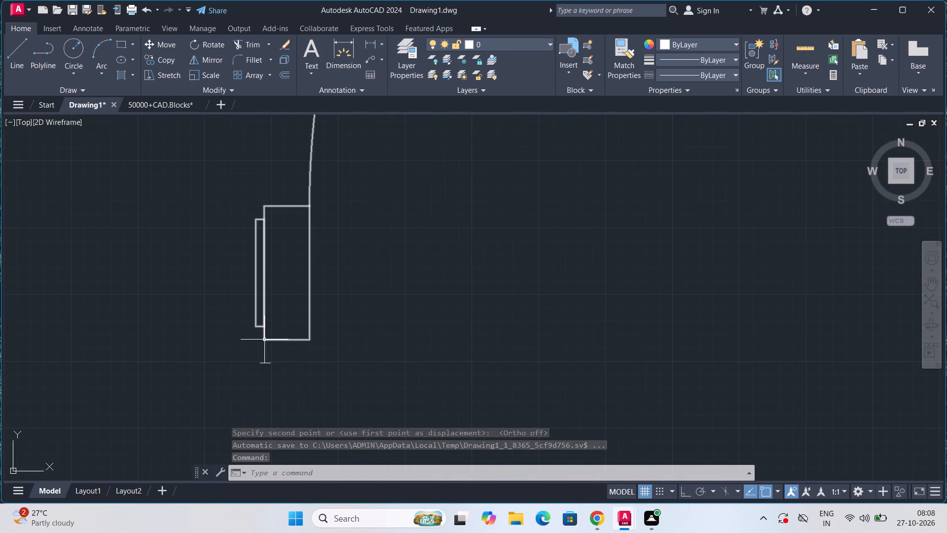
click(264, 340)
key(m)
key(Return)
click(265, 340)
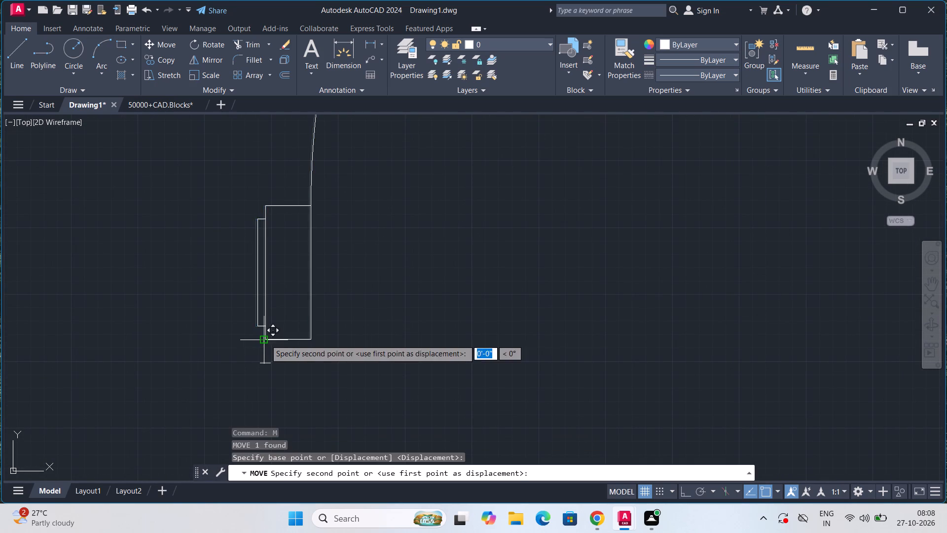
scroll(269, 377, up, 6)
middle_drag(182, 274, 415, 398)
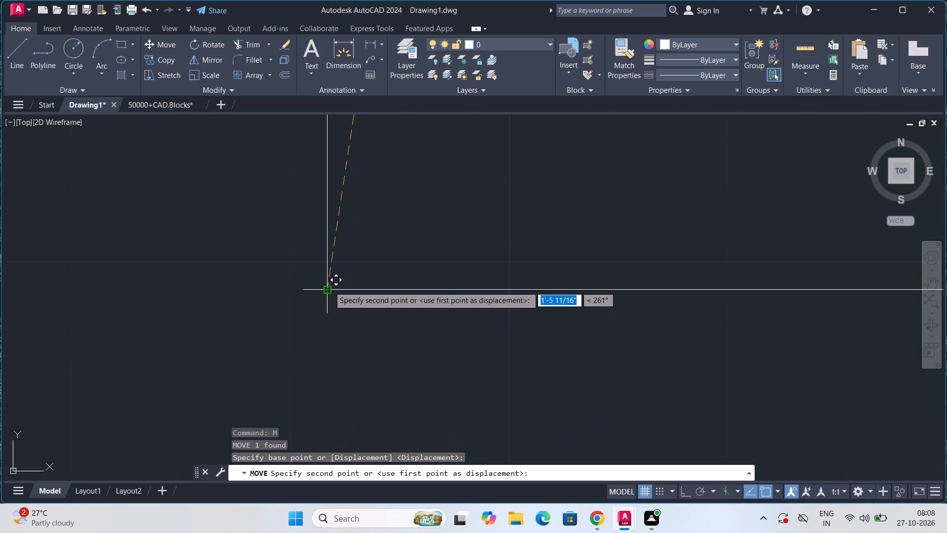
click(329, 286)
scroll(336, 286, down, 4)
middle_drag(366, 234, 372, 341)
scroll(372, 341, down, 2)
scroll(372, 340, up, 1)
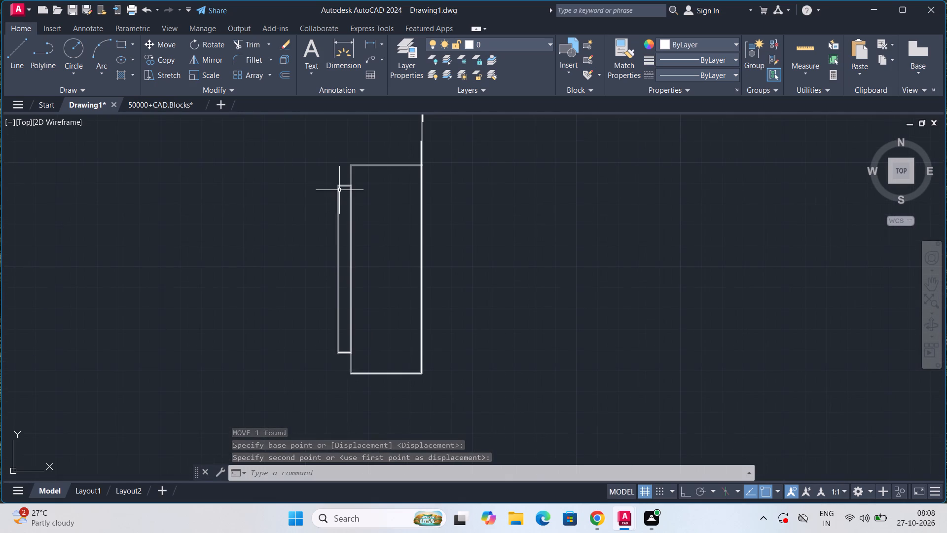
Scale the single door by reference from its outer lower jamb corner, matching its jamb-to-jamb width to the horizontal line below.
scroll(376, 269, down, 1)
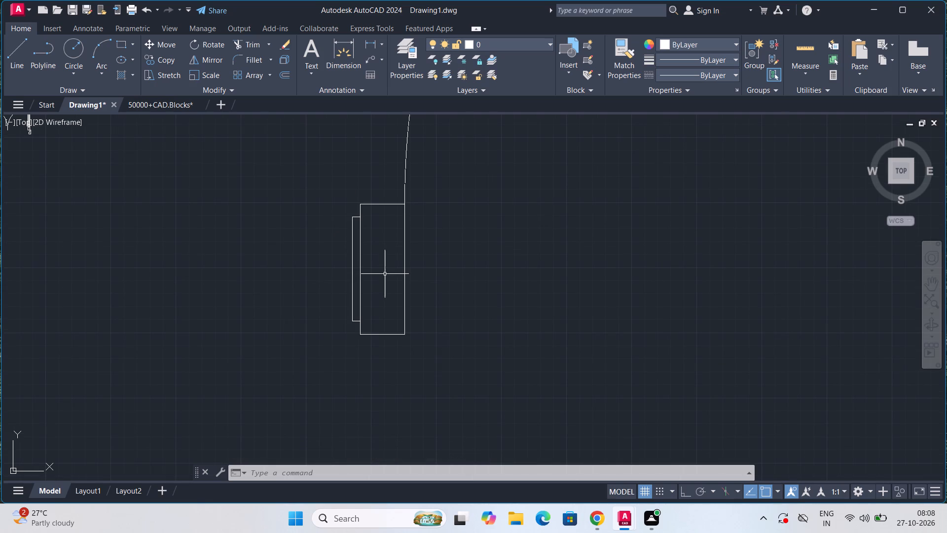
key(s)
key(c)
key(Return)
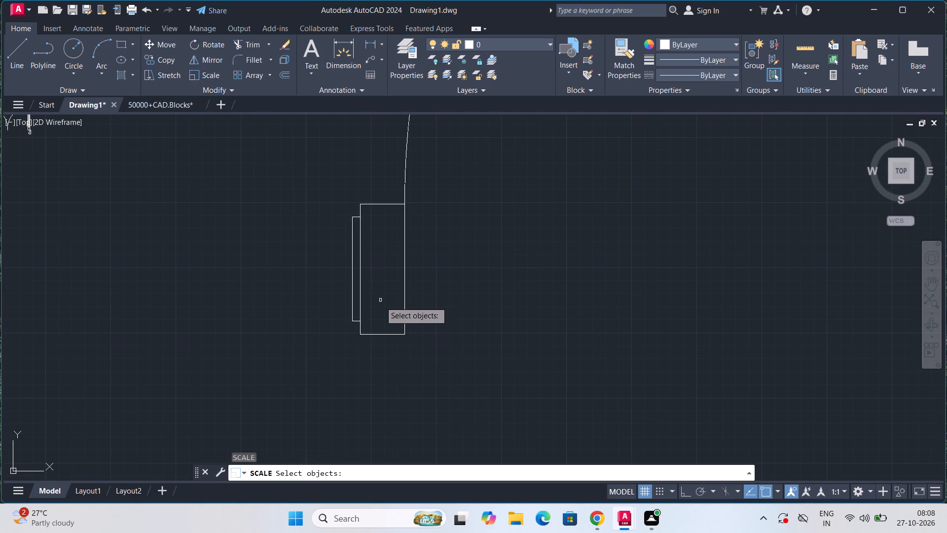
click(359, 325)
key(Return)
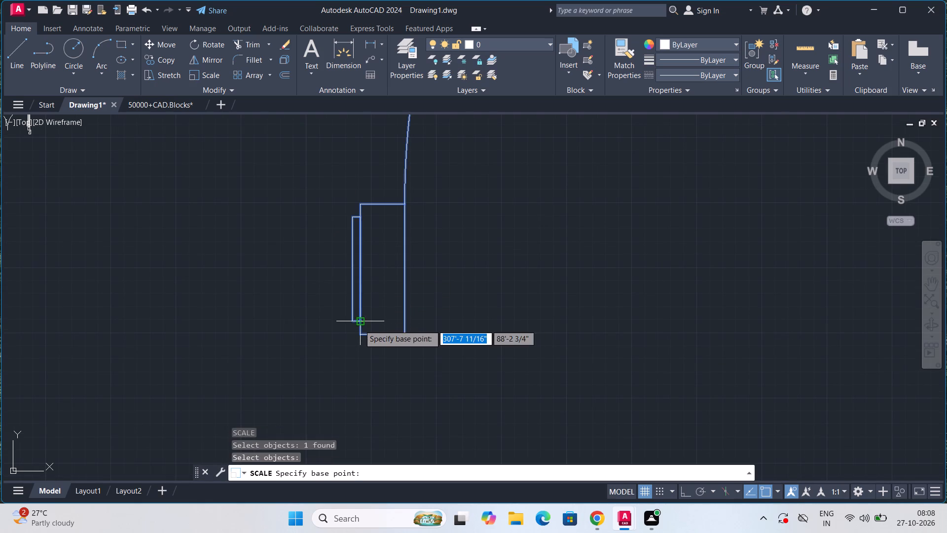
click(359, 330)
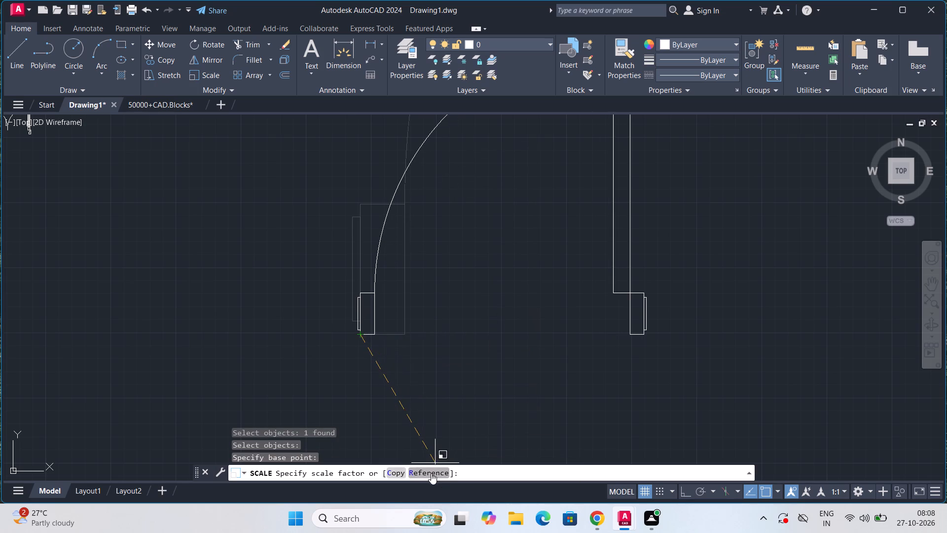
click(431, 473)
click(363, 336)
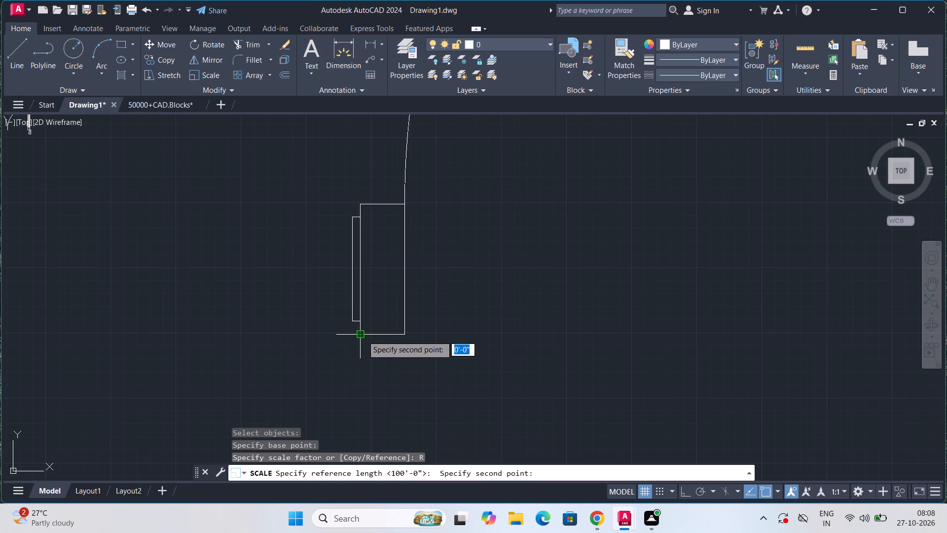
scroll(363, 336, down, 5)
click(450, 335)
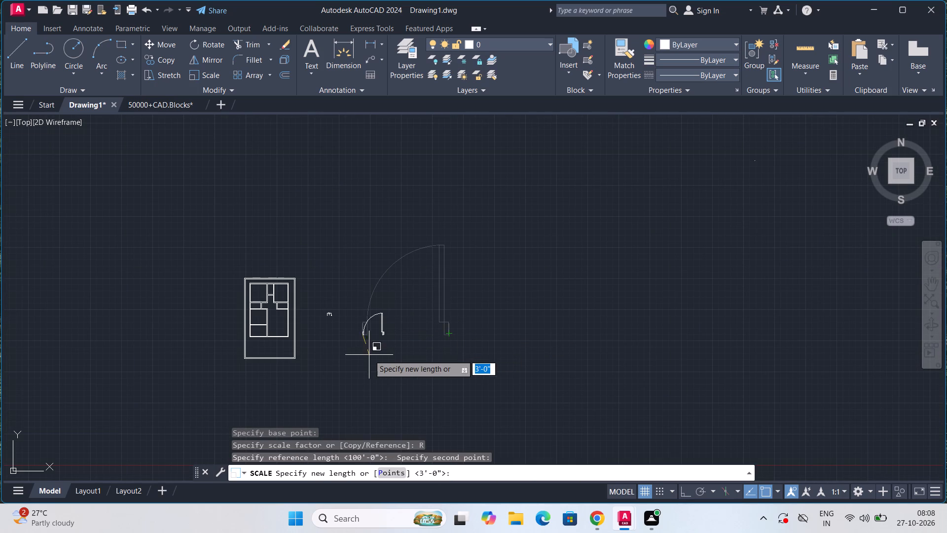
scroll(350, 355, up, 7)
scroll(354, 350, down, 3)
middle_drag(390, 290, 386, 424)
scroll(400, 359, up, 6)
middle_drag(400, 355, 384, 322)
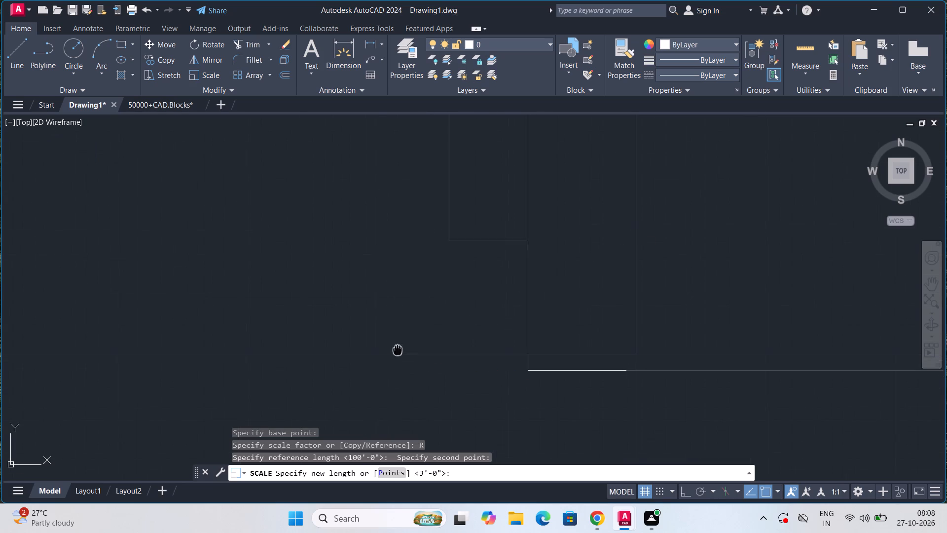
middle_drag(384, 322, 311, 245)
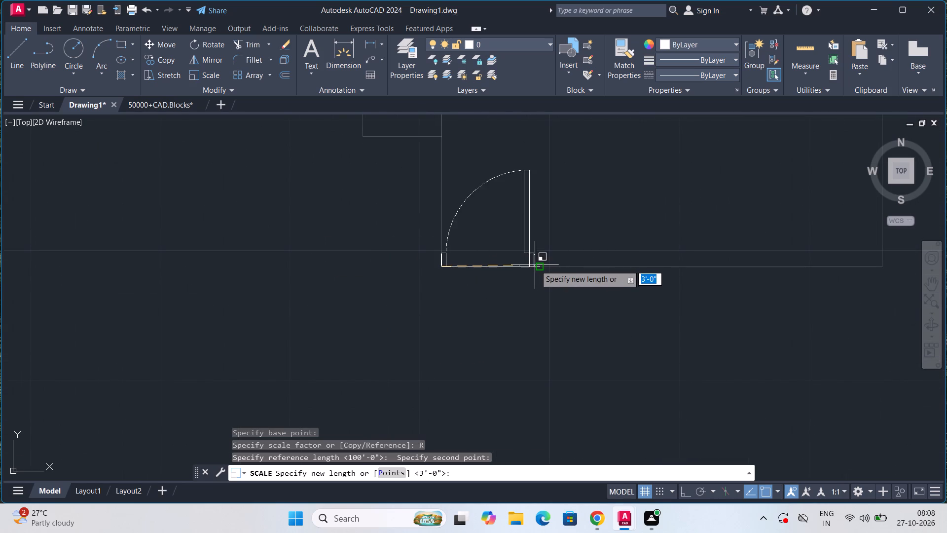
scroll(536, 266, up, 4)
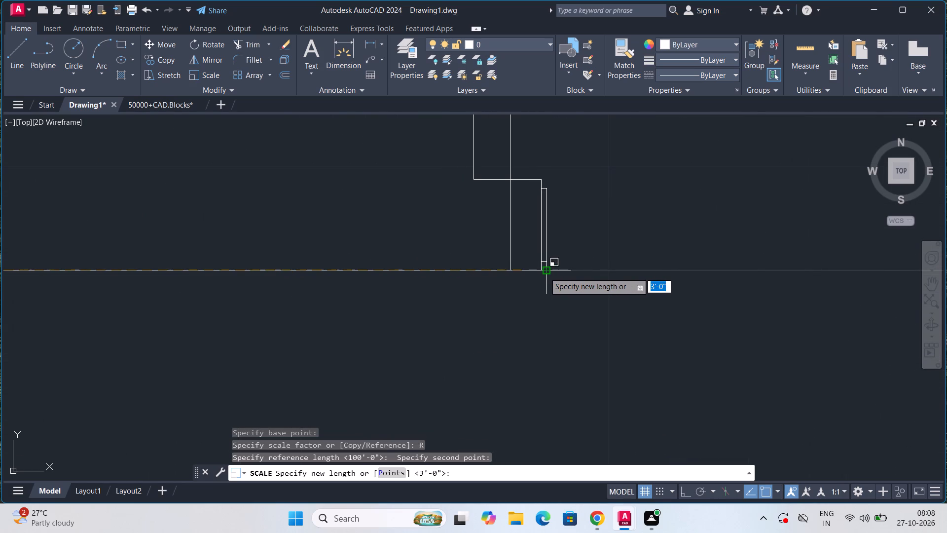
click(545, 272)
Scale the single door by reference again, taking its width between outer lower jamb corners and fitting it to the line's far endpoint.
scroll(511, 262, up, 2)
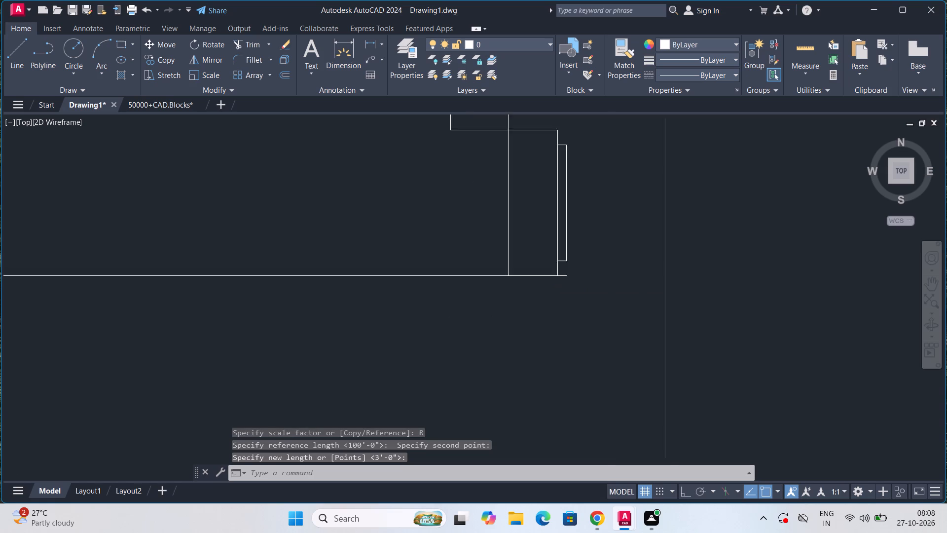
scroll(511, 262, up, 1)
text(SC)
key(Return)
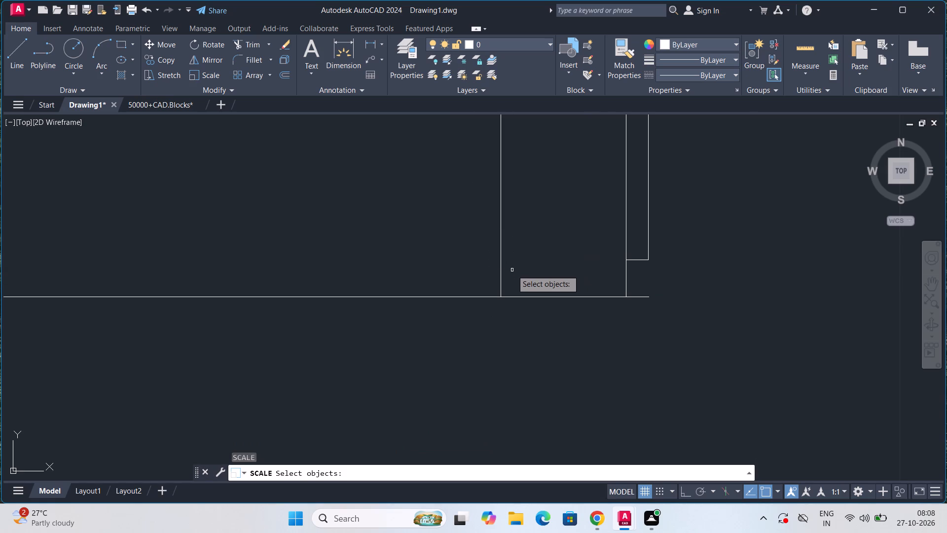
scroll(512, 270, down, 5)
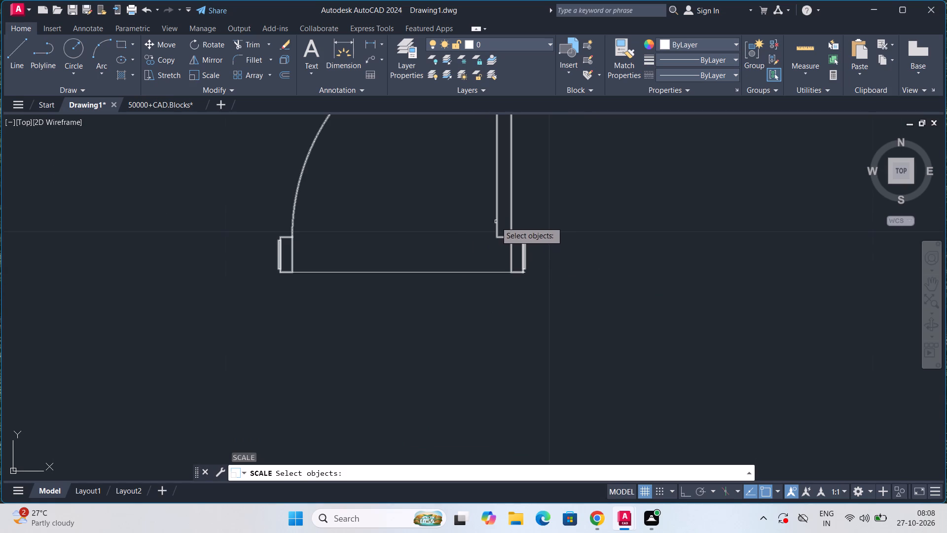
click(497, 220)
key(Return)
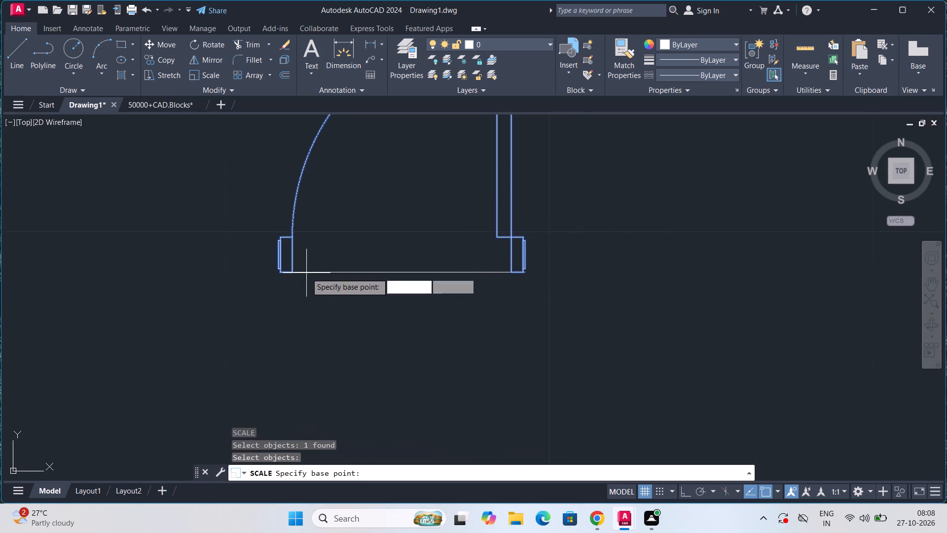
click(283, 271)
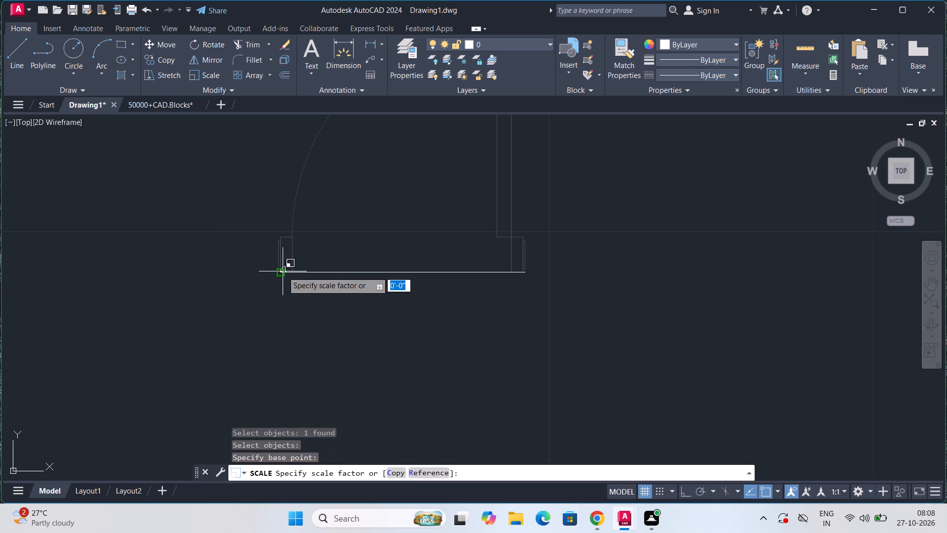
click(434, 471)
scroll(302, 331, up, 3)
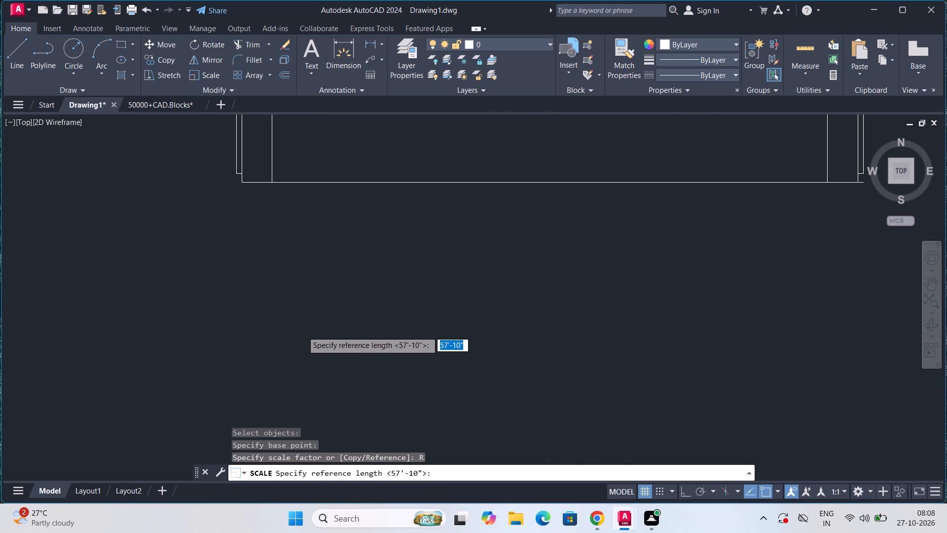
middle_drag(292, 254, 368, 461)
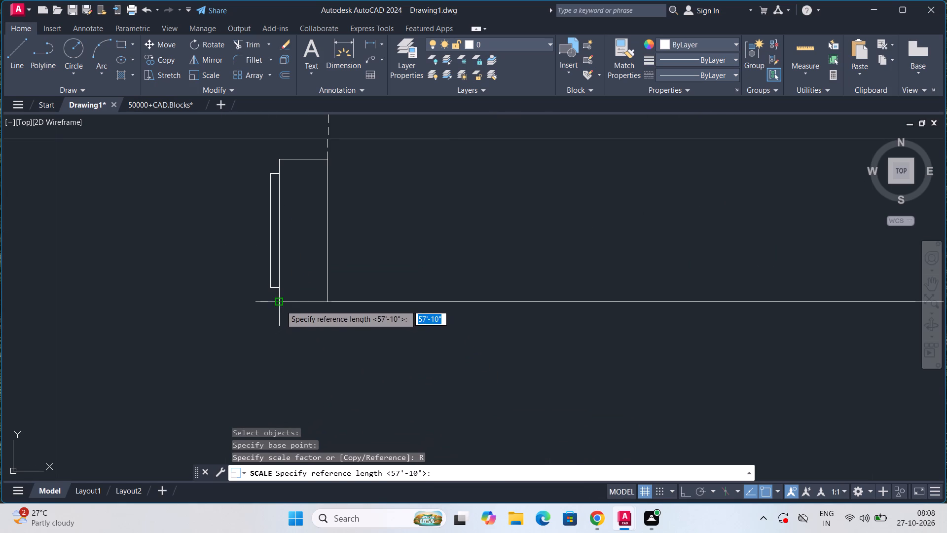
click(281, 305)
scroll(281, 305, down, 3)
scroll(518, 301, up, 5)
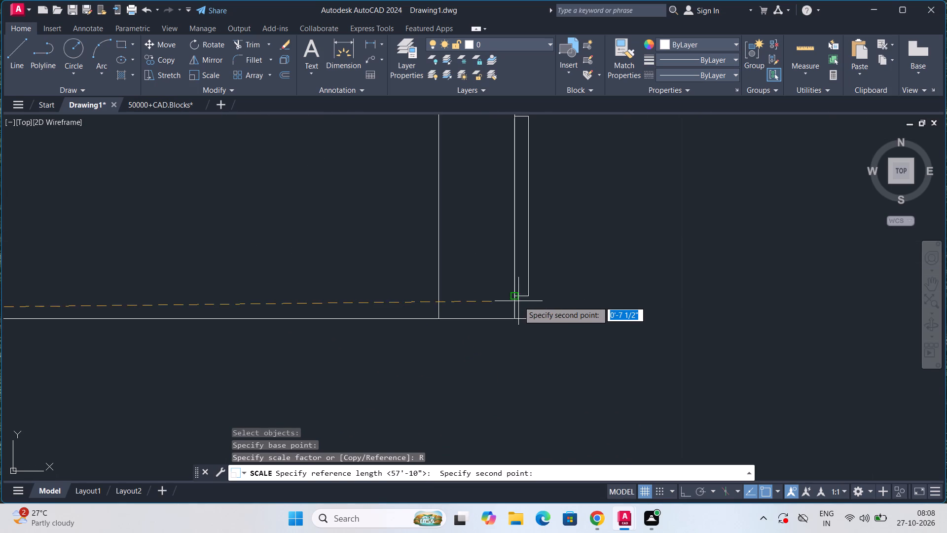
scroll(518, 301, up, 2)
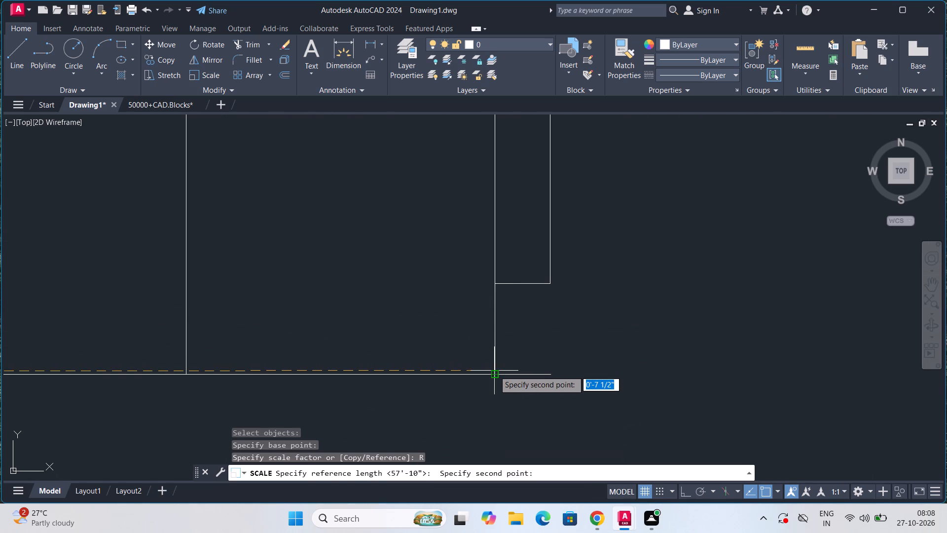
click(494, 371)
scroll(560, 379, up, 4)
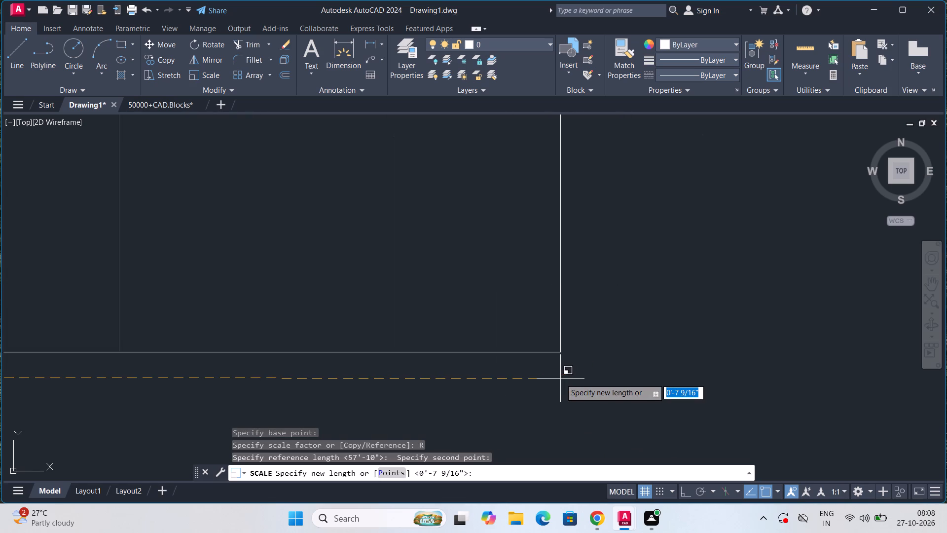
scroll(560, 379, up, 1)
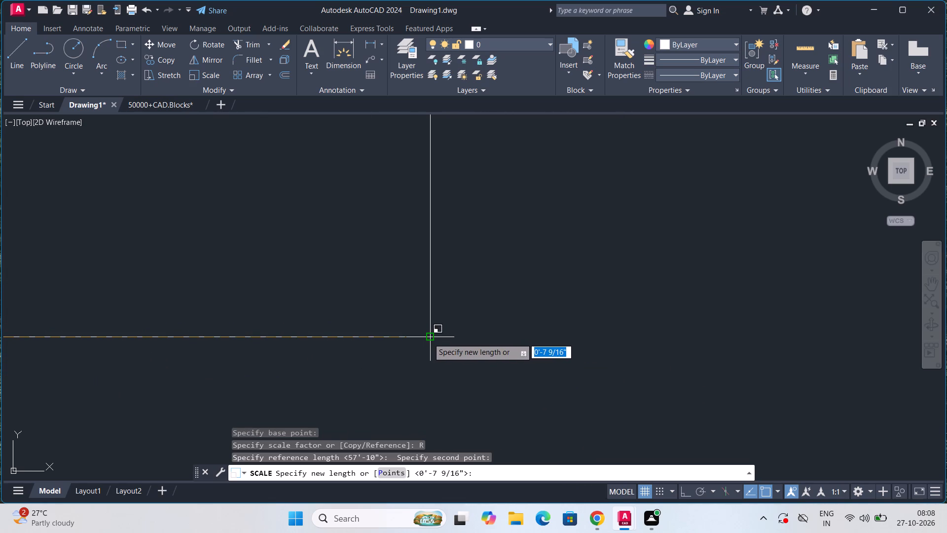
click(428, 338)
key(Escape)
Erase the horizontal reference line between the single door's jambs.
scroll(428, 338, down, 6)
scroll(352, 342, down, 5)
click(220, 340)
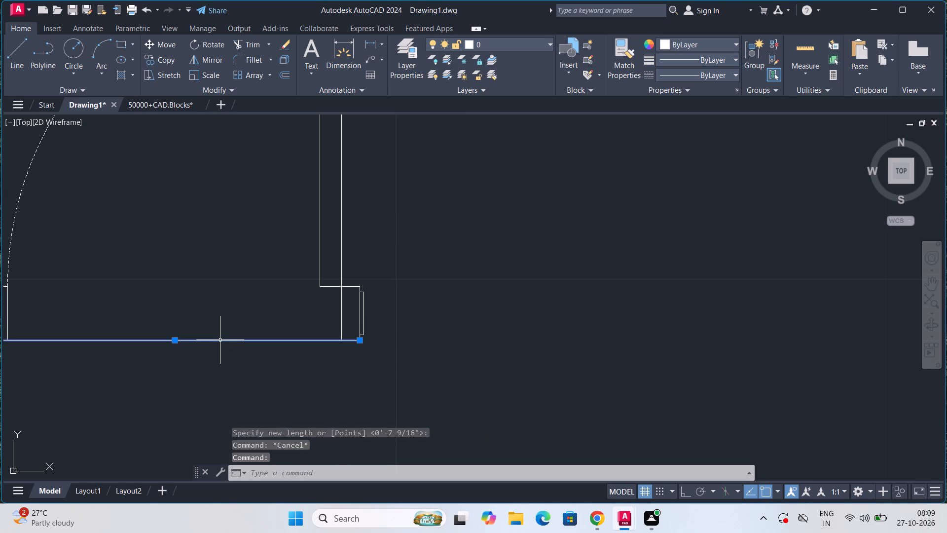
key(Delete)
Draw a small circle inside the single door's swing area, near the opening between the jambs, as a label bubble.
scroll(220, 340, down, 3)
middle_drag(223, 317, 275, 338)
scroll(260, 307, up, 2)
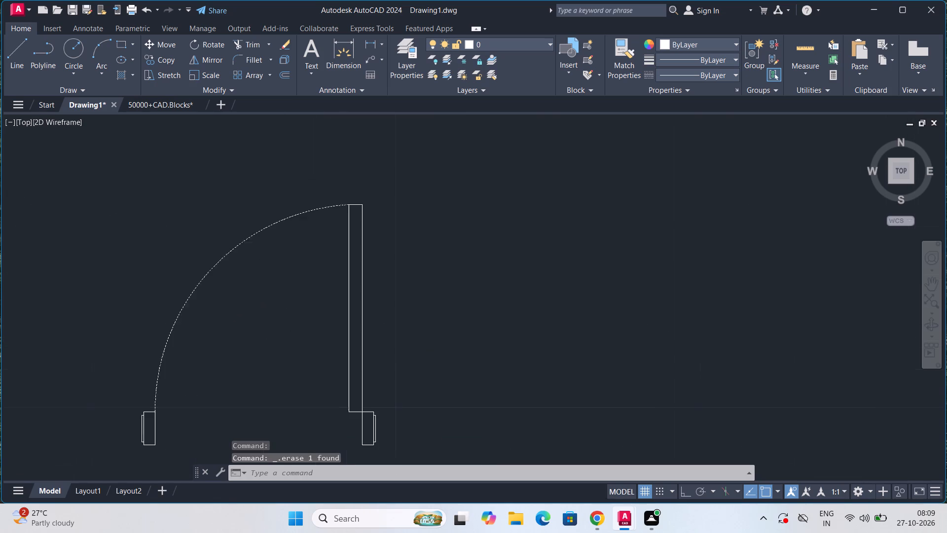
scroll(260, 306, up, 2)
scroll(260, 305, down, 2)
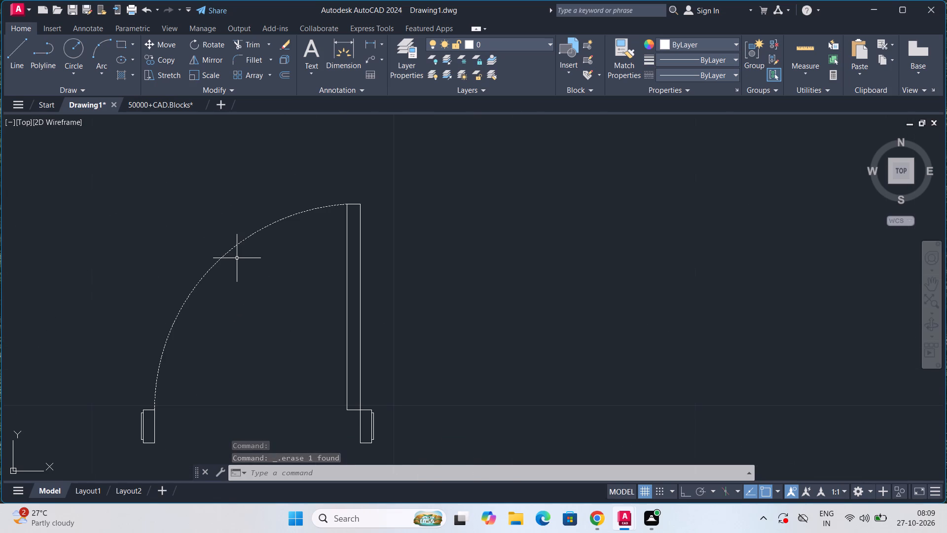
scroll(218, 244, down, 1)
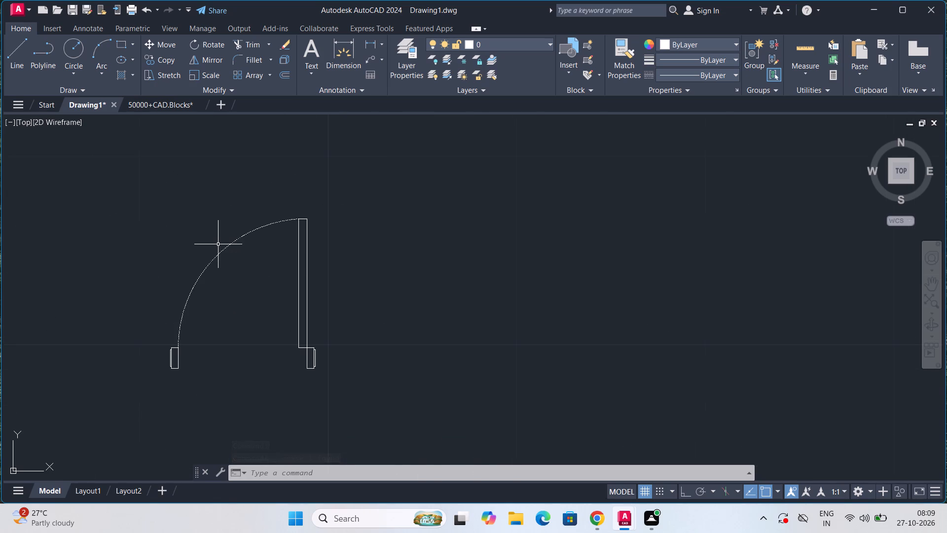
click(73, 53)
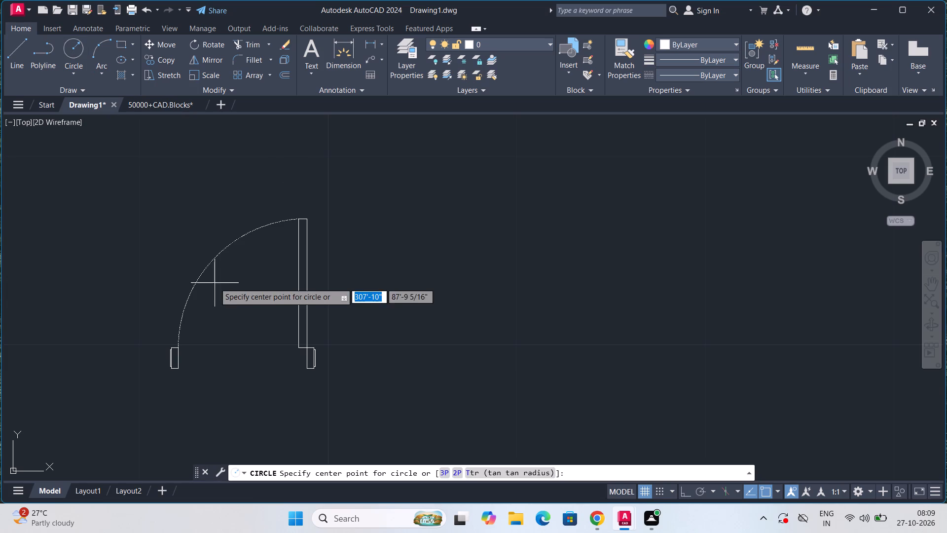
drag(229, 337, 236, 349)
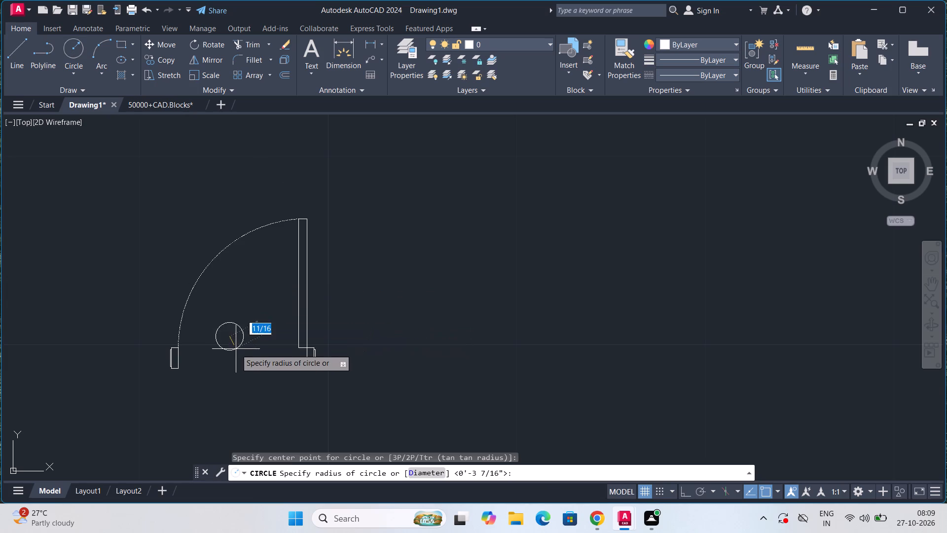
drag(236, 349, 248, 353)
click(248, 353)
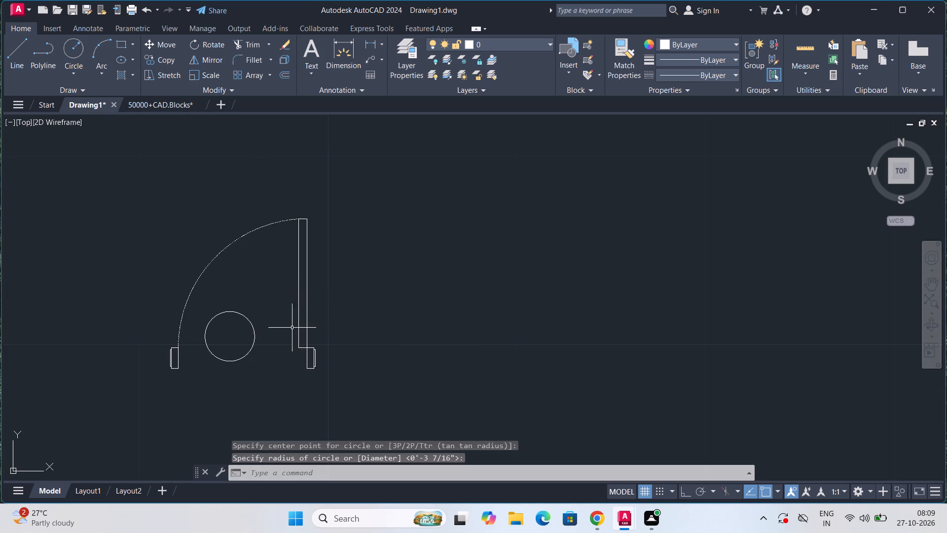
Move the label circle by its center slightly toward the door leaf, centering it in the opening between the jambs.
click(244, 317)
key(m)
key(Return)
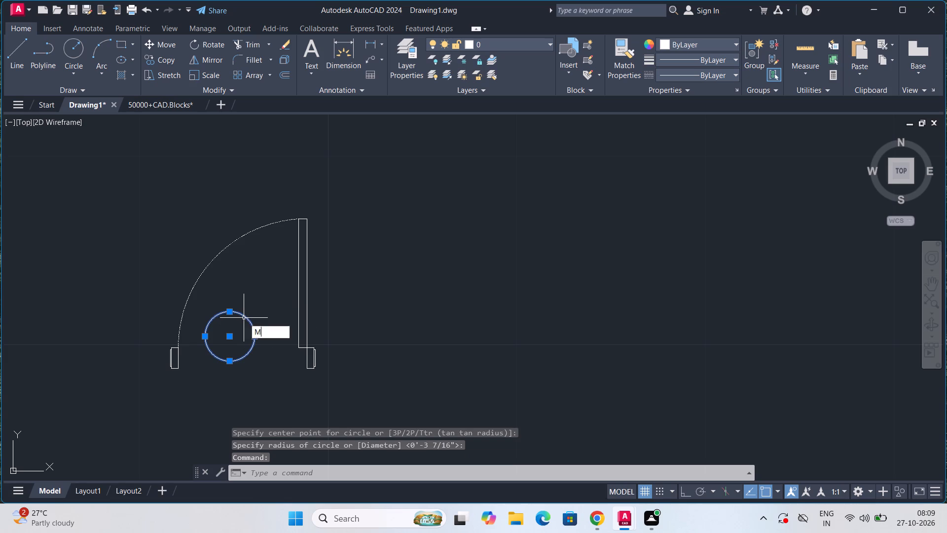
click(244, 317)
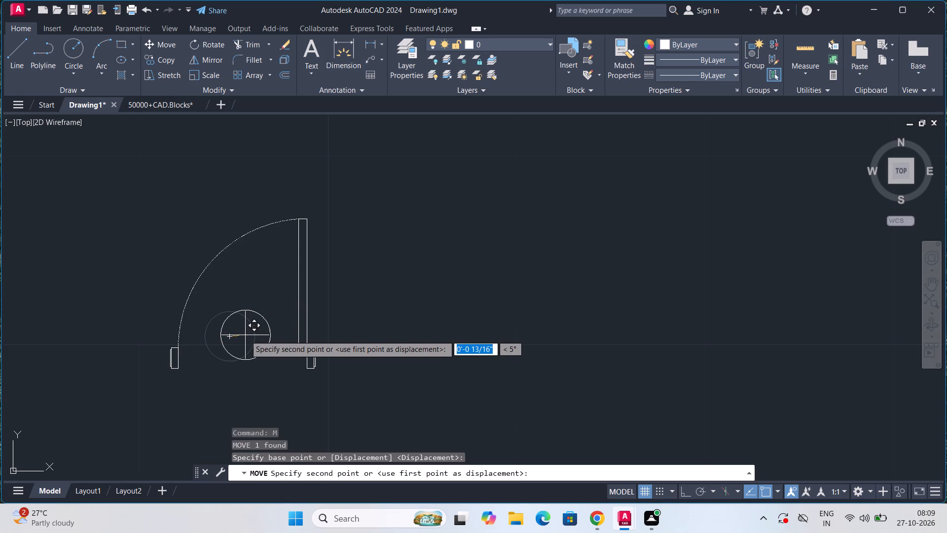
click(245, 342)
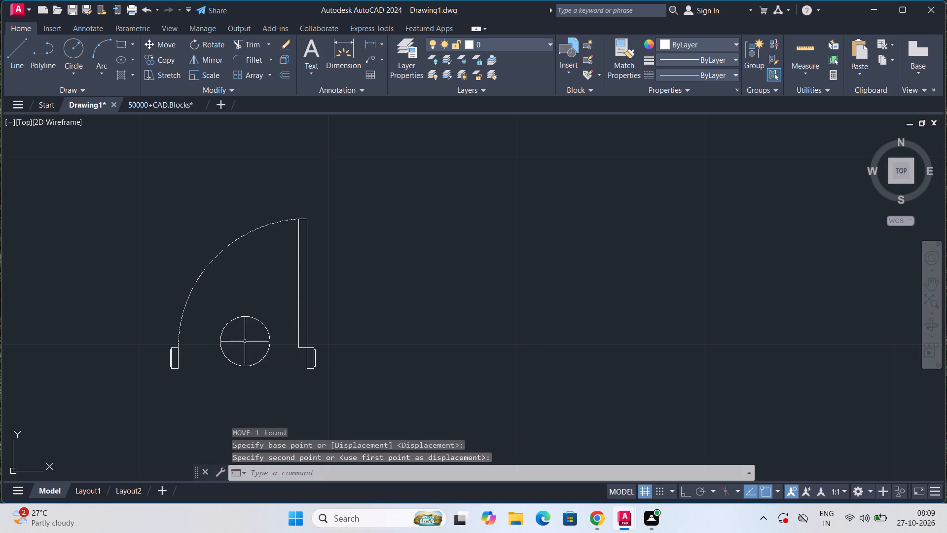
key(Escape)
key(Escape)
key(Escape)
key(Escape)
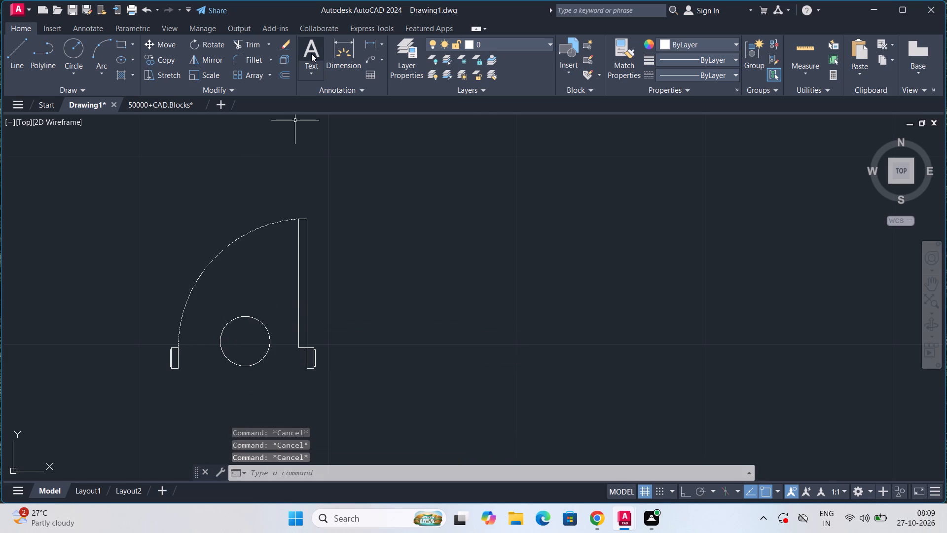
Add the multiline text D1 starting at the center of the label circle.
click(311, 53)
click(228, 338)
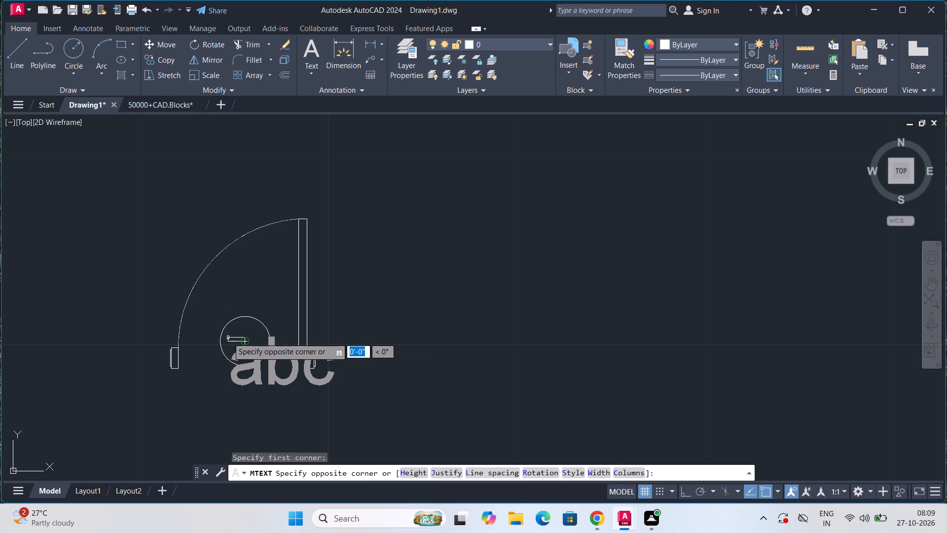
click(228, 338)
text(D1)
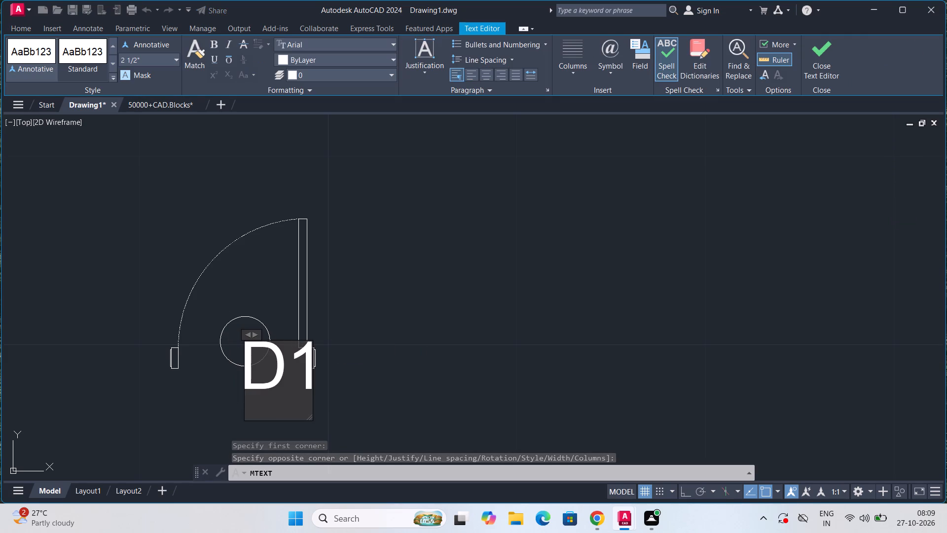
click(344, 360)
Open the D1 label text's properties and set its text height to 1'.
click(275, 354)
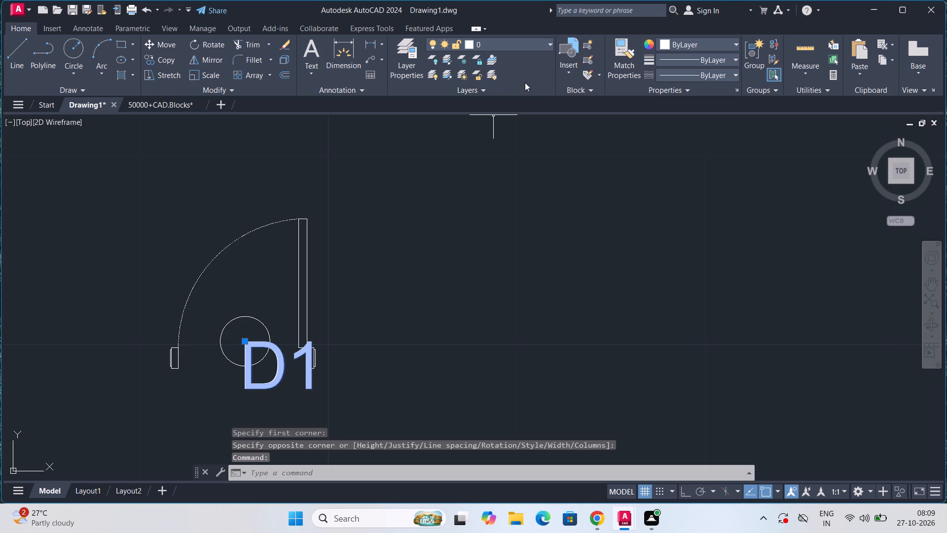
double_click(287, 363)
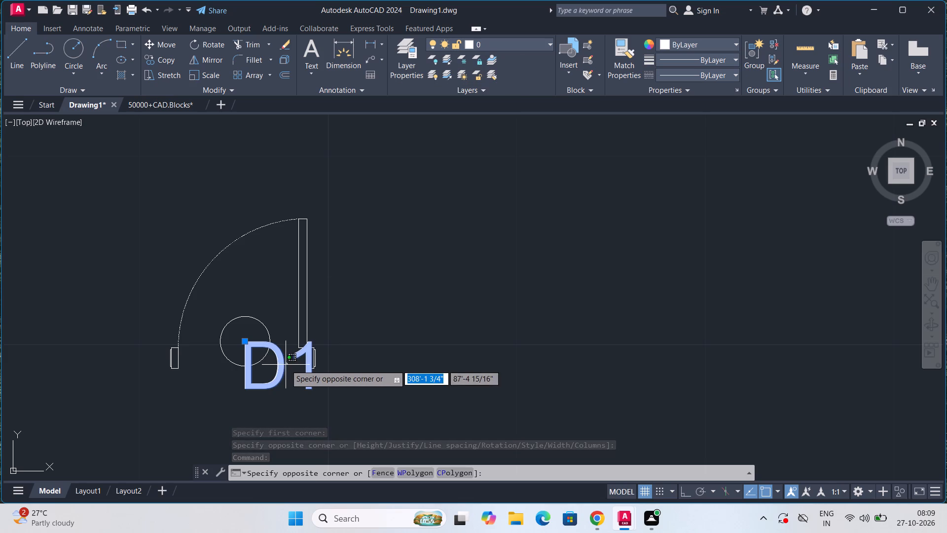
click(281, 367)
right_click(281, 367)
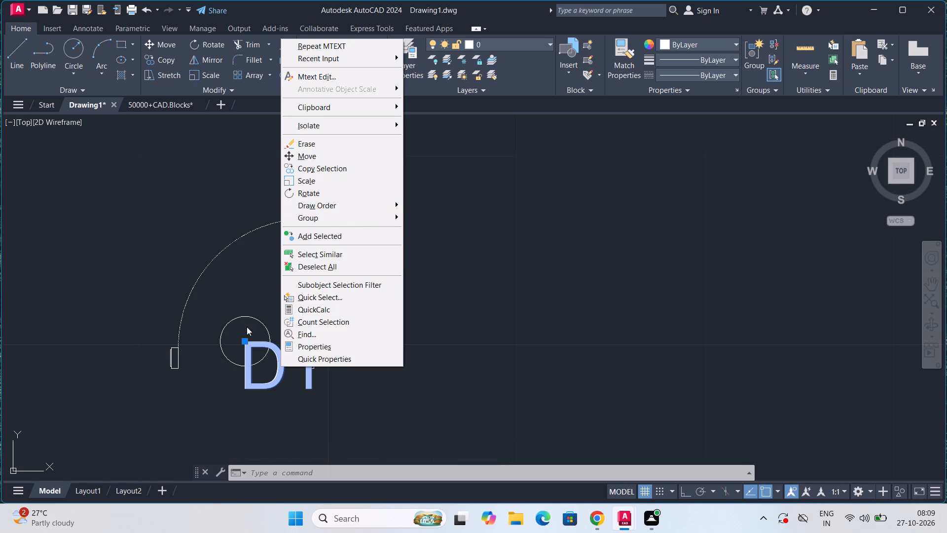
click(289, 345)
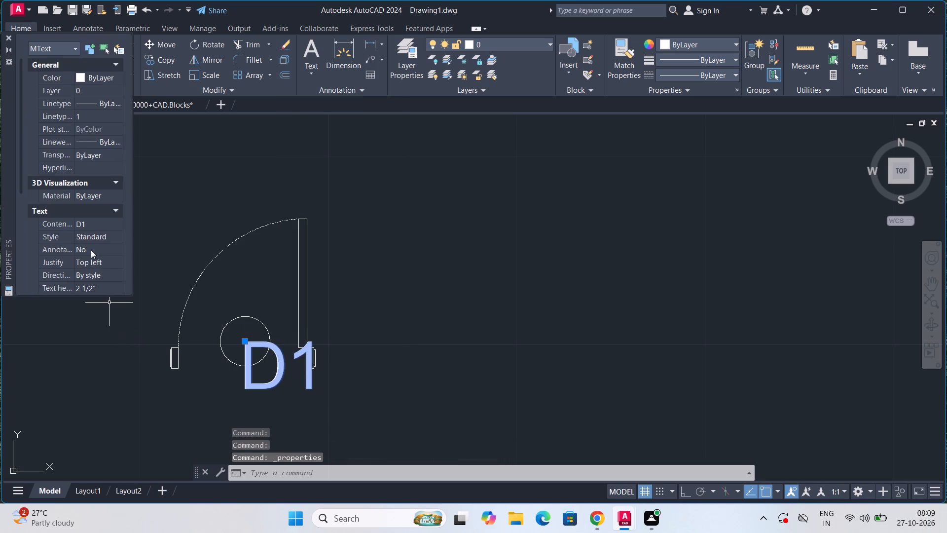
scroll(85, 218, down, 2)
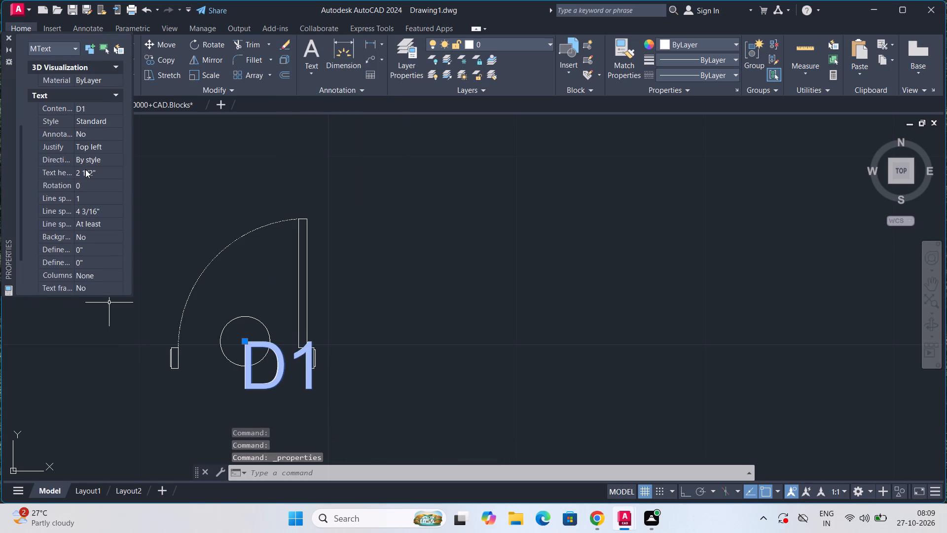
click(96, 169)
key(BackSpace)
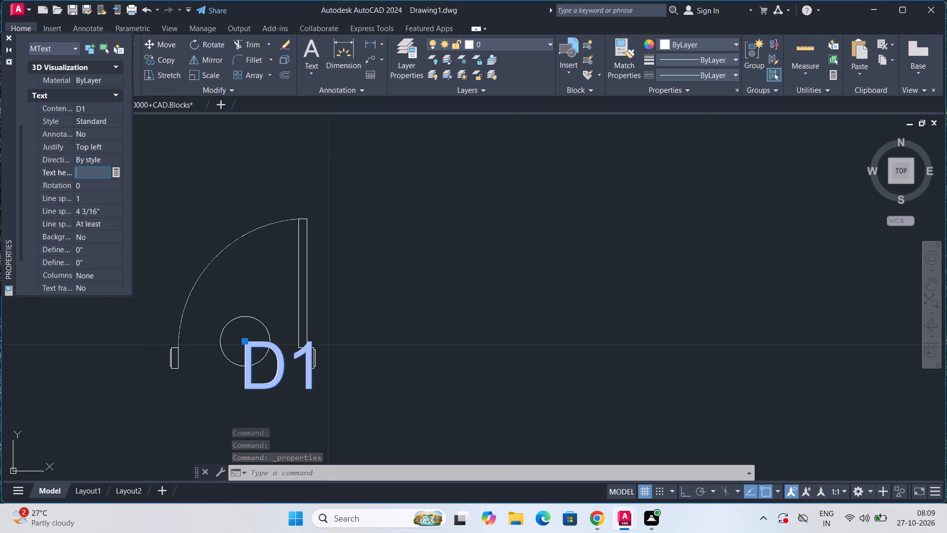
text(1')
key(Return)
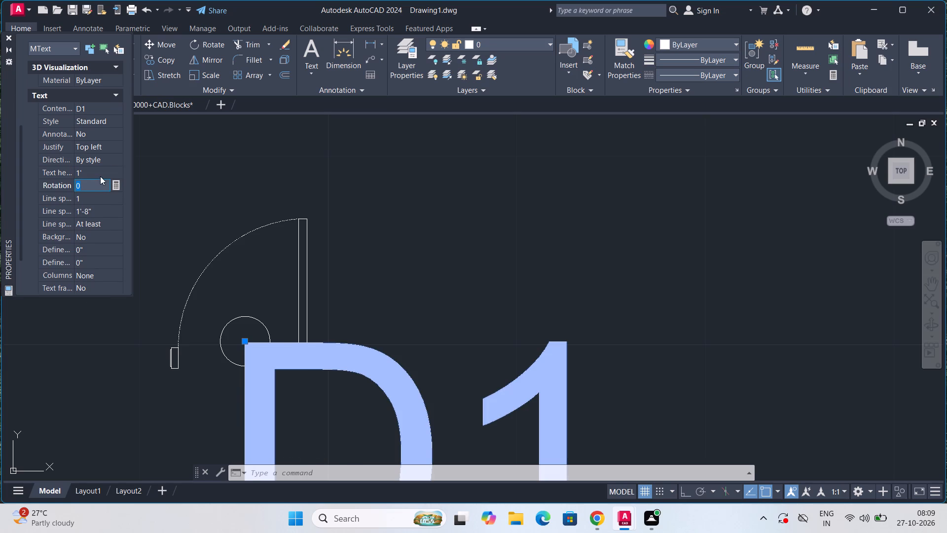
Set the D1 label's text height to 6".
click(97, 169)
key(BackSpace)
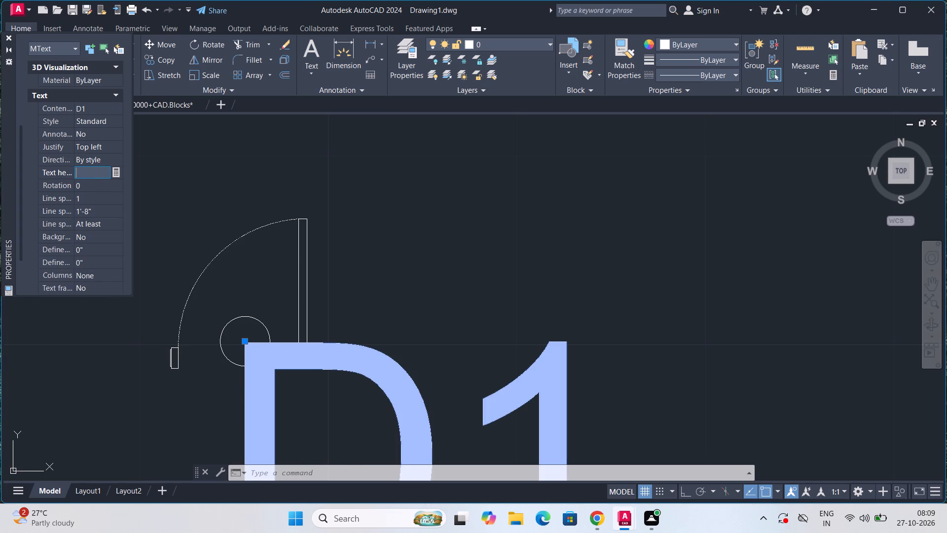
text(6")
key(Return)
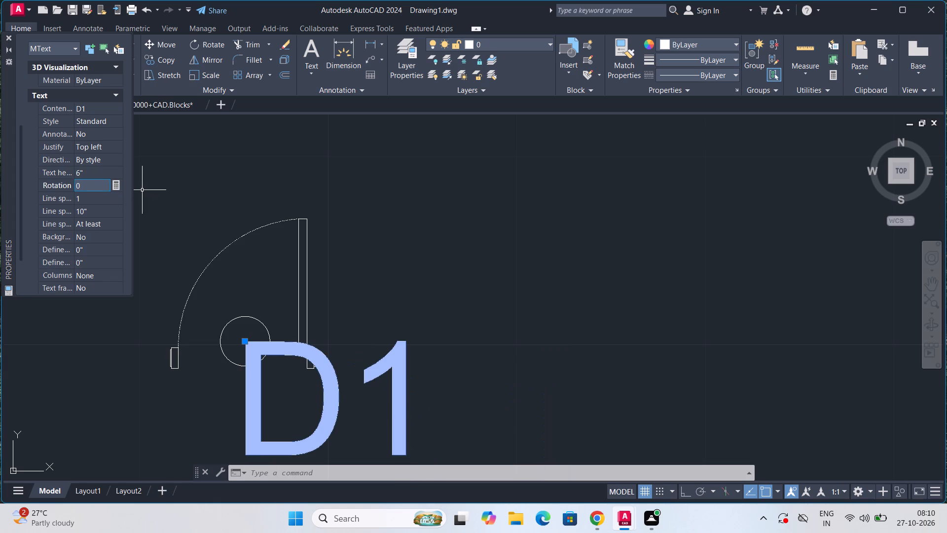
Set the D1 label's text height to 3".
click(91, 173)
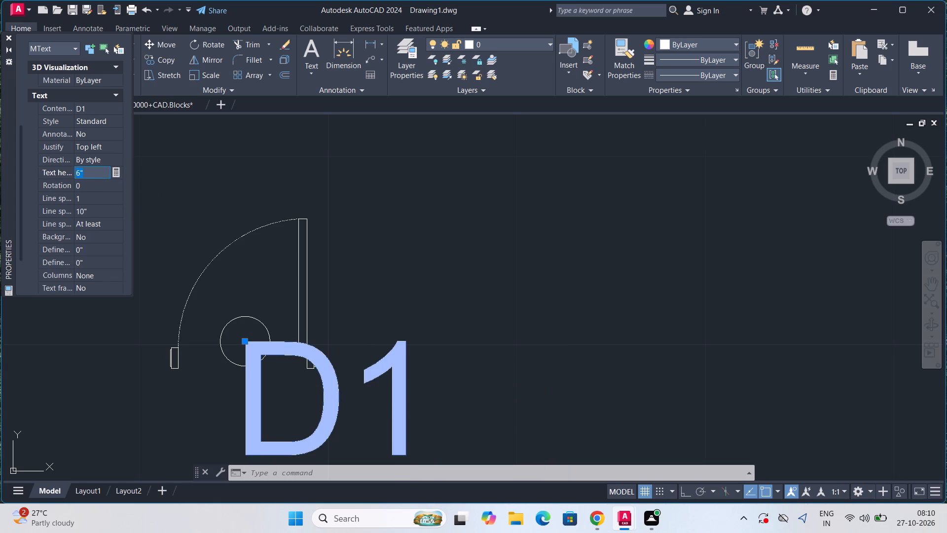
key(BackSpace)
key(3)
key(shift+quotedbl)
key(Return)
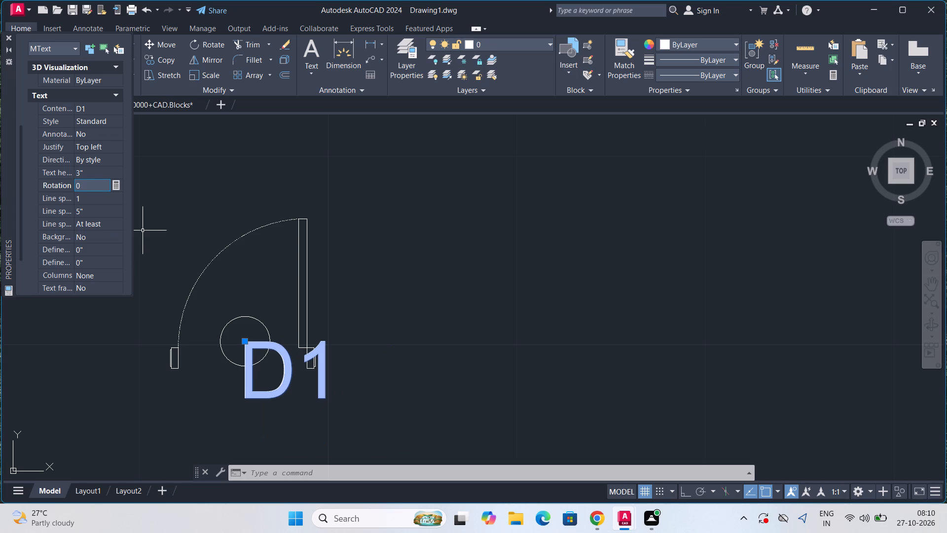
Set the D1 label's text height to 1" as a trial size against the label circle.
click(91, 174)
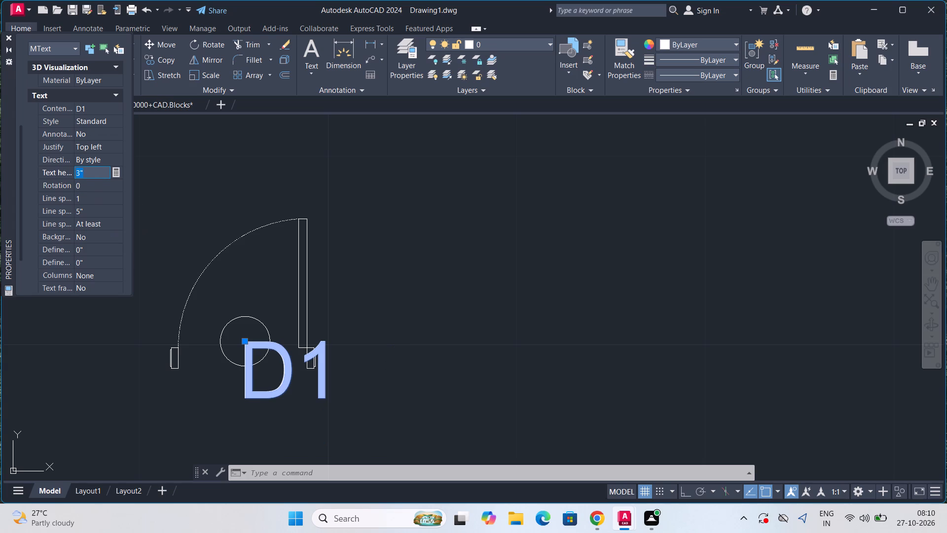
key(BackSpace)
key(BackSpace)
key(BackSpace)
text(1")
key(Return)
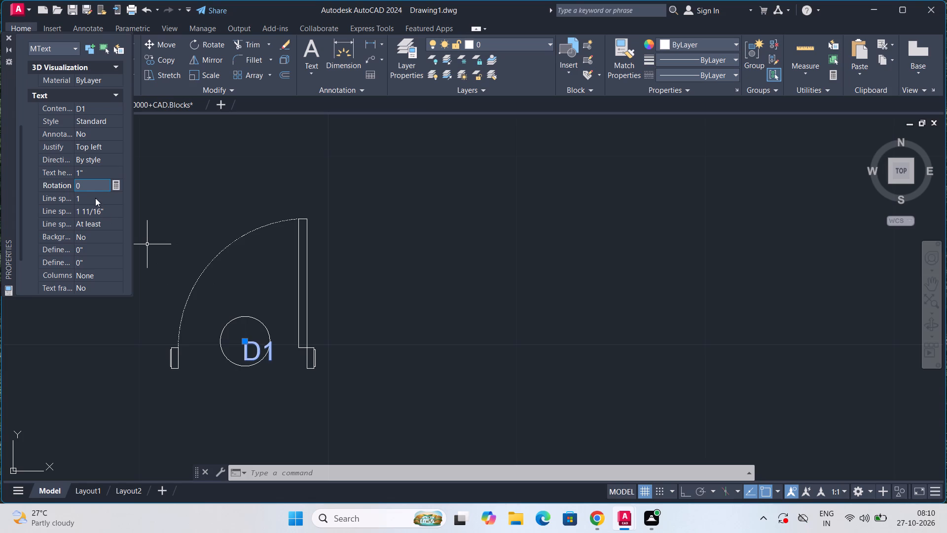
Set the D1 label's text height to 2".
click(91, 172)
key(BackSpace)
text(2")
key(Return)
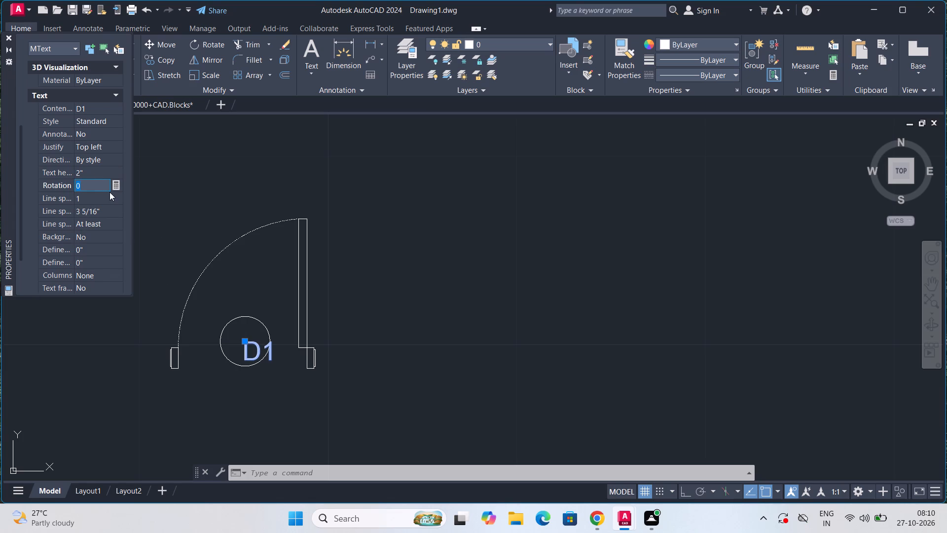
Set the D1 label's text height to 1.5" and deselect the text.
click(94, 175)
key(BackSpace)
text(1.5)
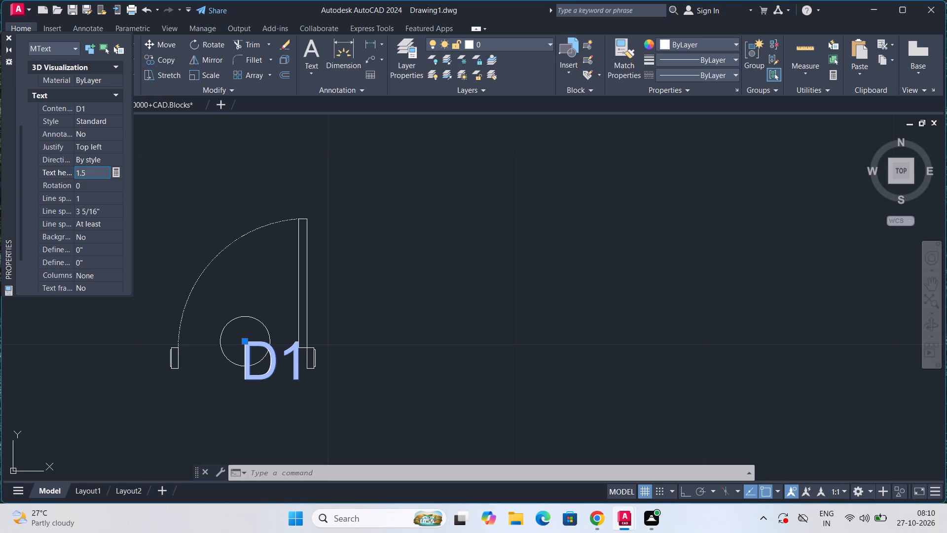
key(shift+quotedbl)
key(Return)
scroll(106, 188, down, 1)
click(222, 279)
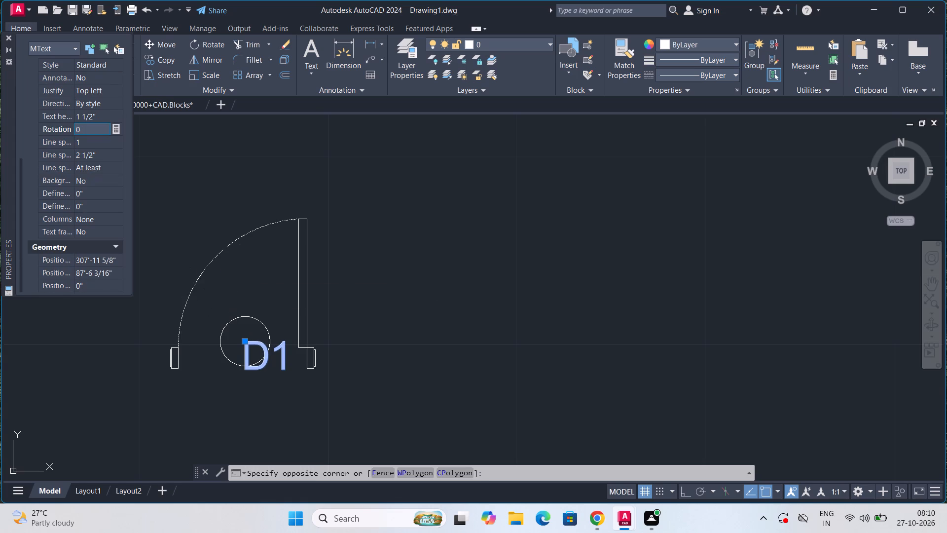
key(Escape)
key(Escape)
Move the D1 text up and away from the door leaf so it sits inside the label circle.
scroll(252, 363, up, 2)
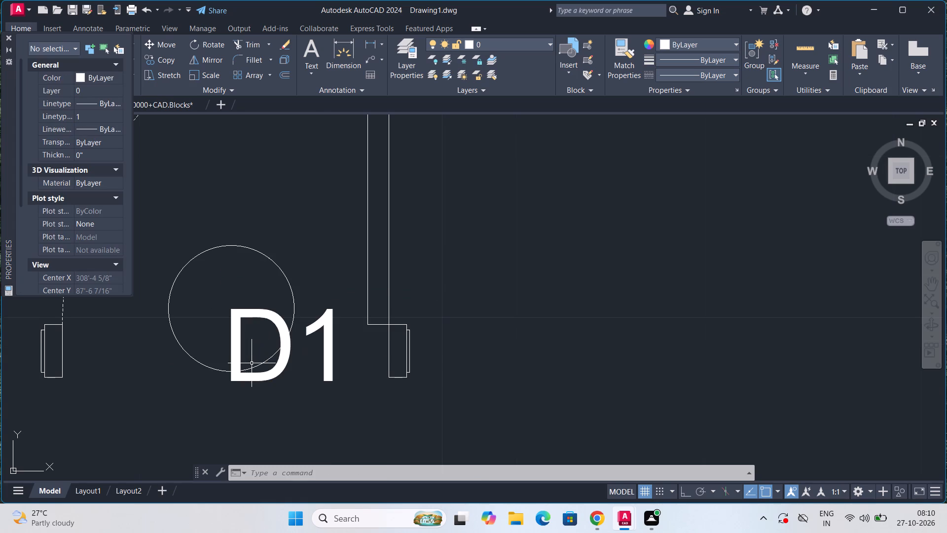
click(246, 316)
key(m)
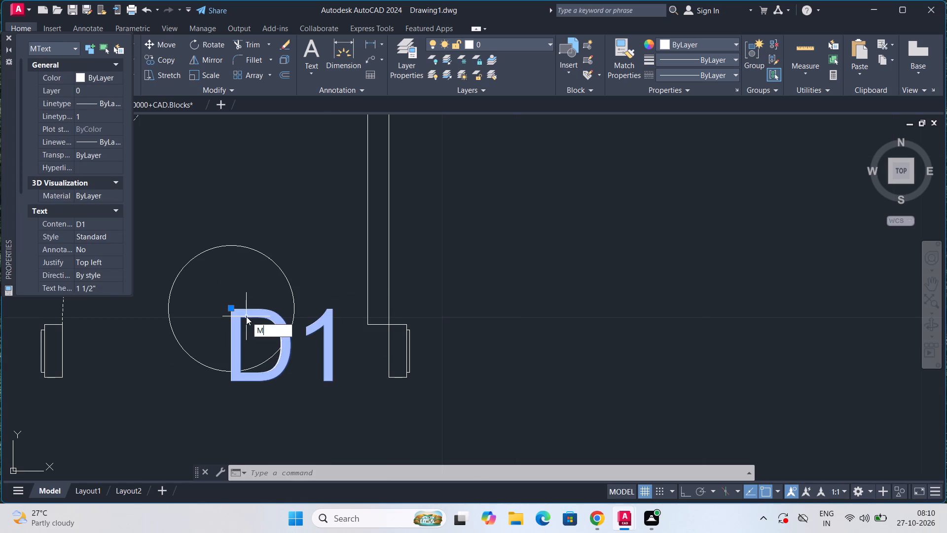
key(Return)
click(246, 316)
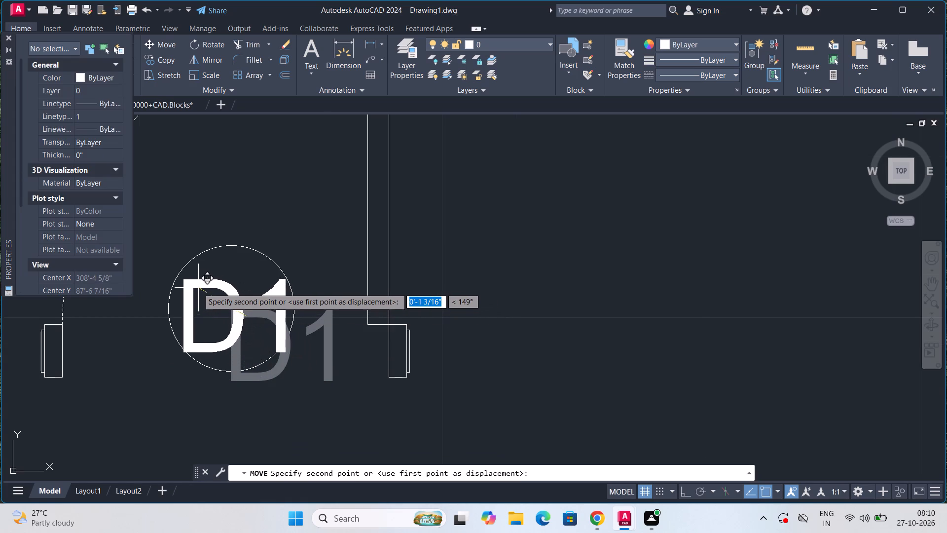
click(198, 288)
Set the D1 text's height to 1" so it fits well within the label circle.
click(199, 288)
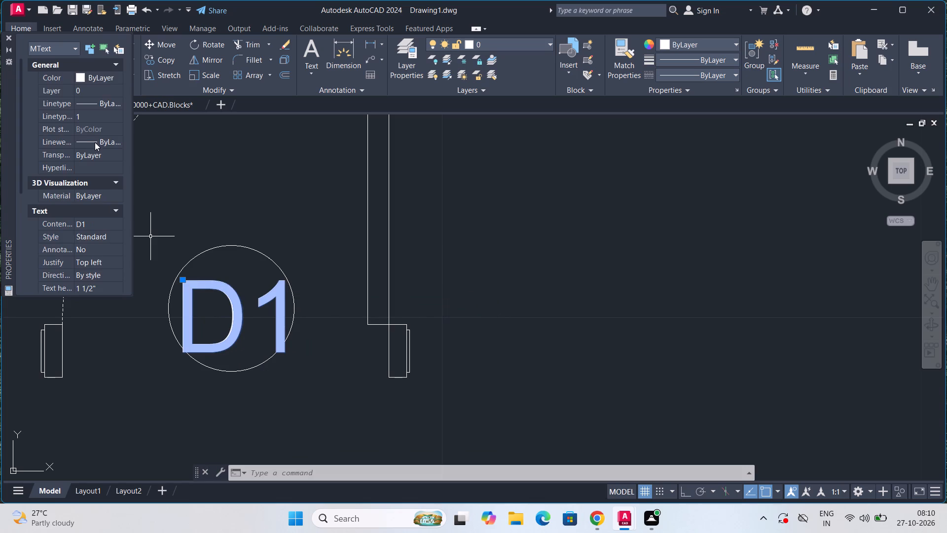
scroll(96, 185, down, 1)
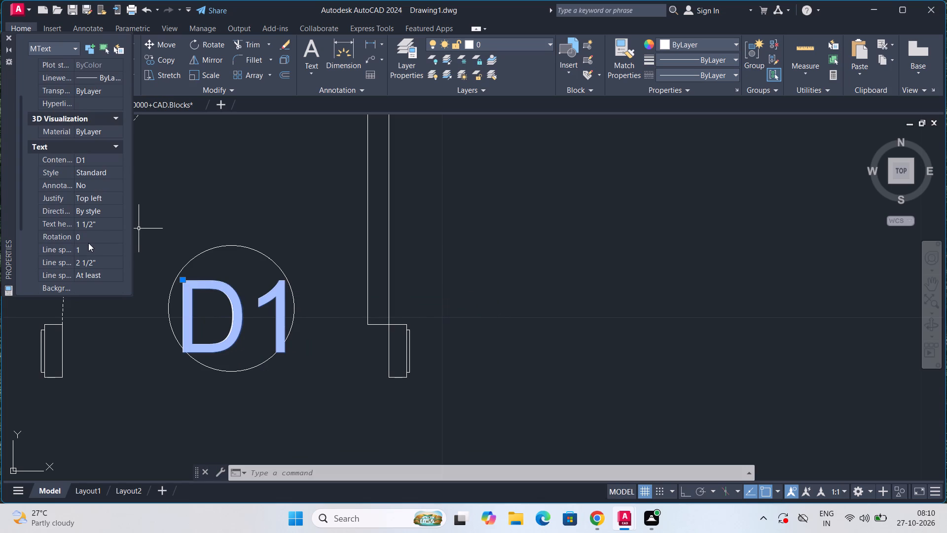
click(97, 223)
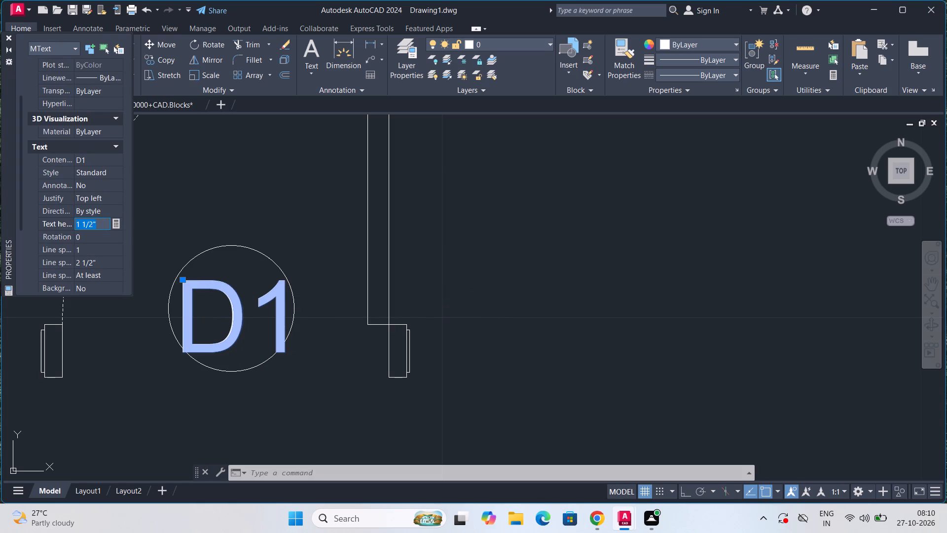
key(BackSpace)
key(1)
key(apostrophe)
key(BackSpace)
key(shift+quotedbl)
key(Return)
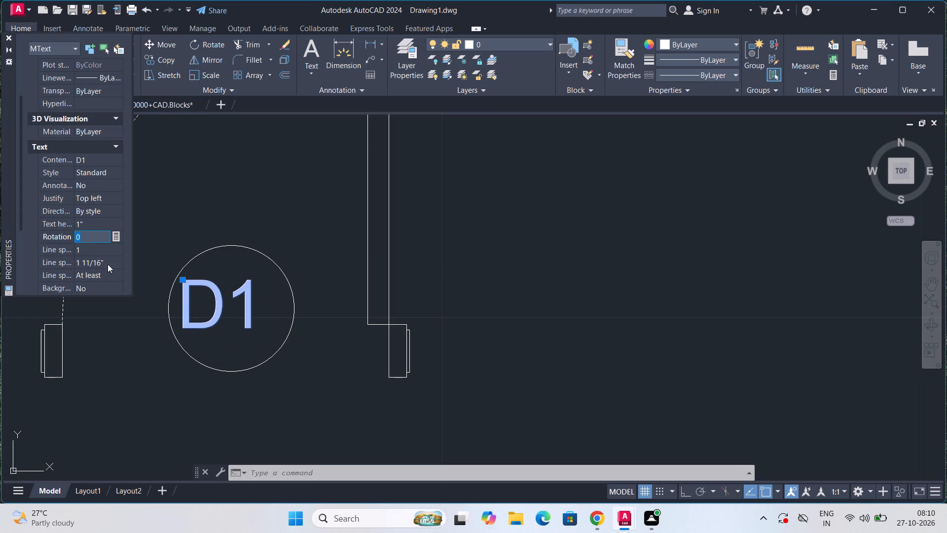
Move the D1 text slightly toward the door leaf and down, centering it in the label circle.
click(194, 285)
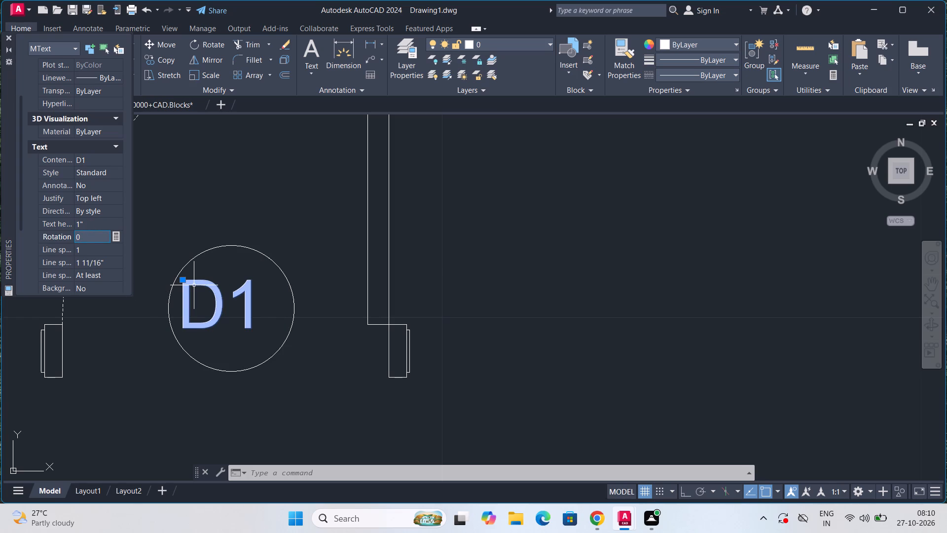
key(Escape)
click(197, 281)
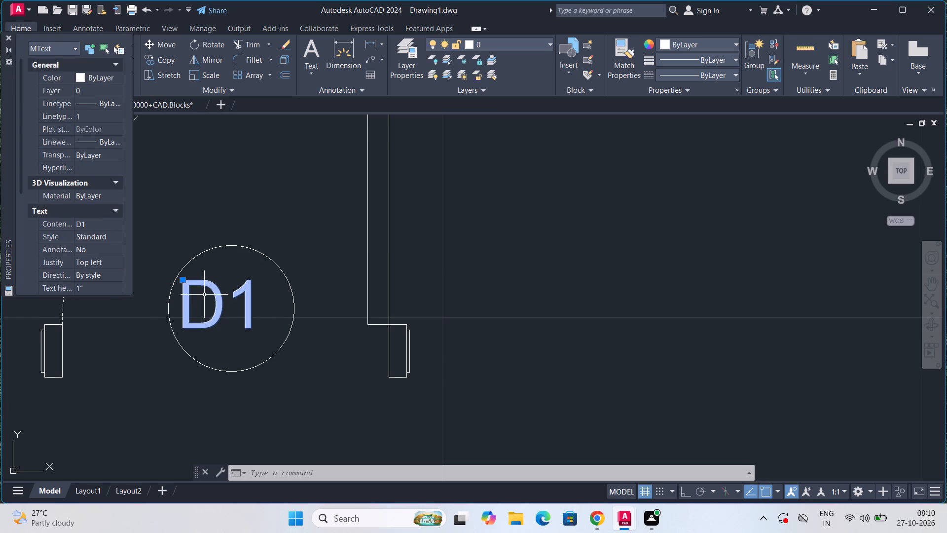
key(m)
key(Return)
click(203, 282)
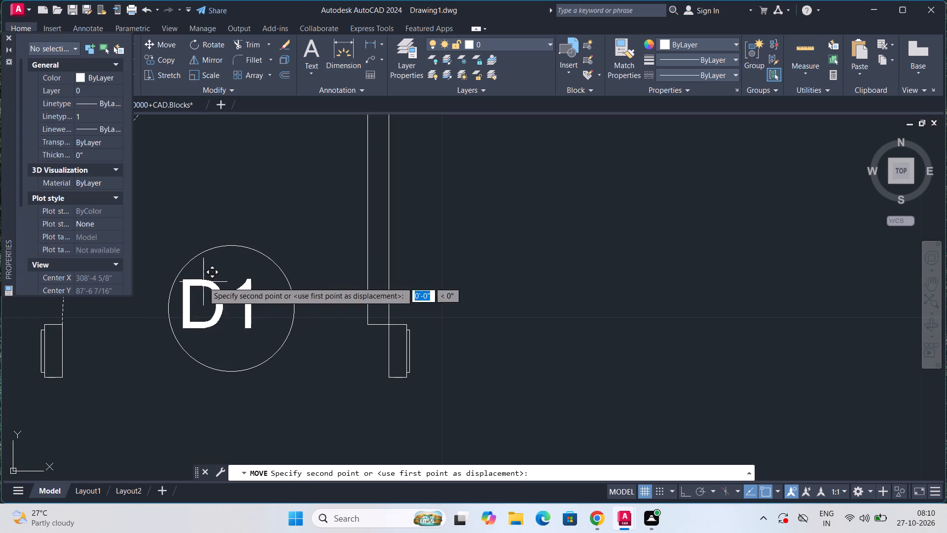
click(215, 288)
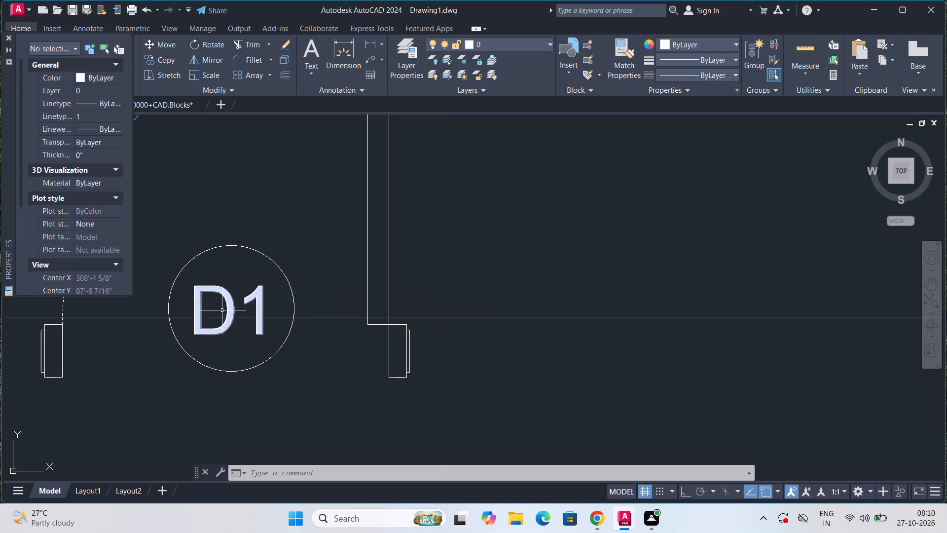
key(Escape)
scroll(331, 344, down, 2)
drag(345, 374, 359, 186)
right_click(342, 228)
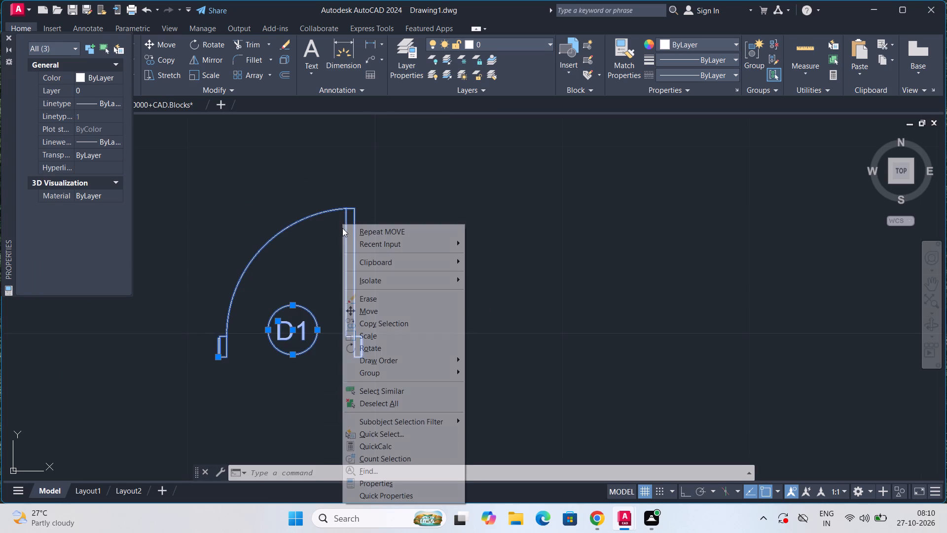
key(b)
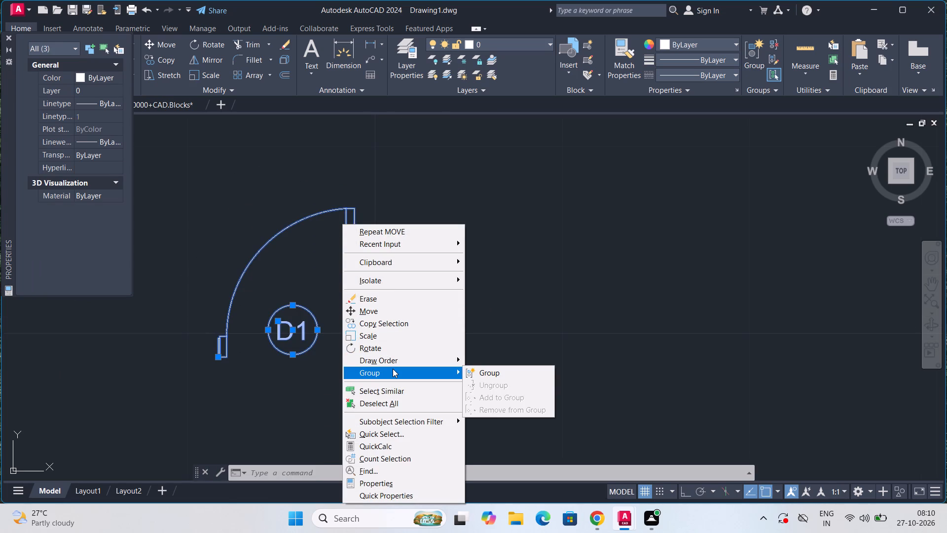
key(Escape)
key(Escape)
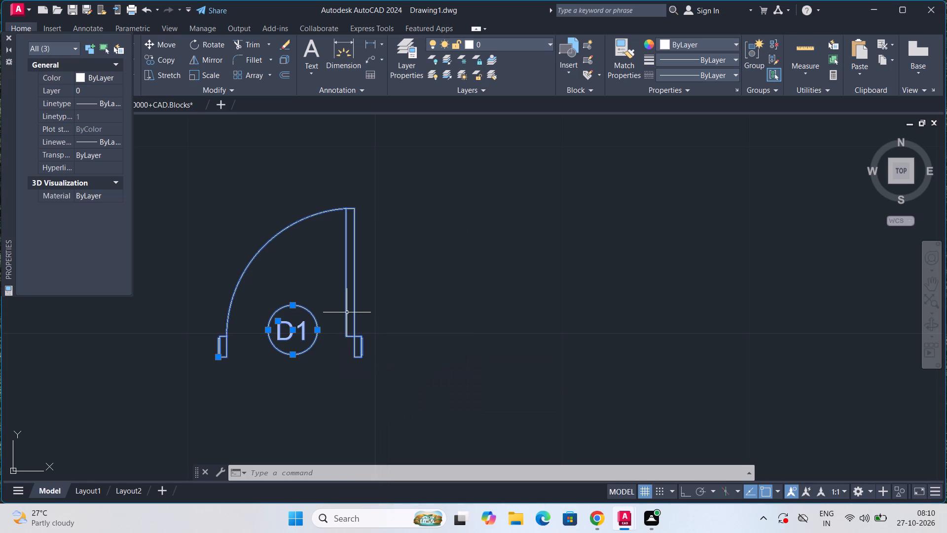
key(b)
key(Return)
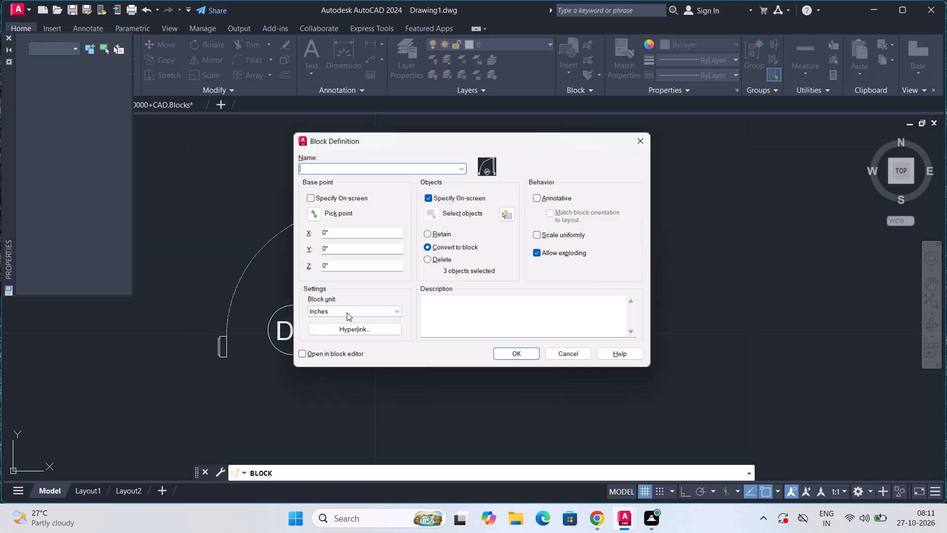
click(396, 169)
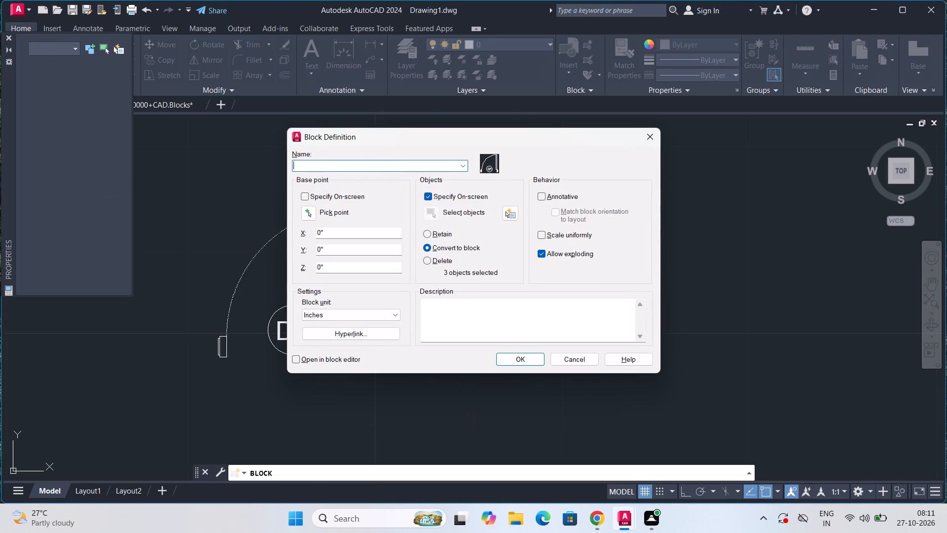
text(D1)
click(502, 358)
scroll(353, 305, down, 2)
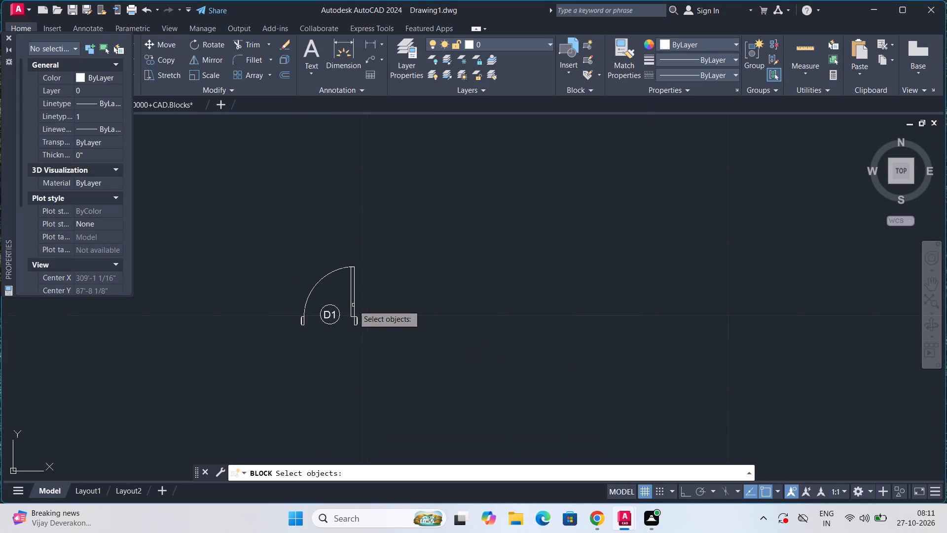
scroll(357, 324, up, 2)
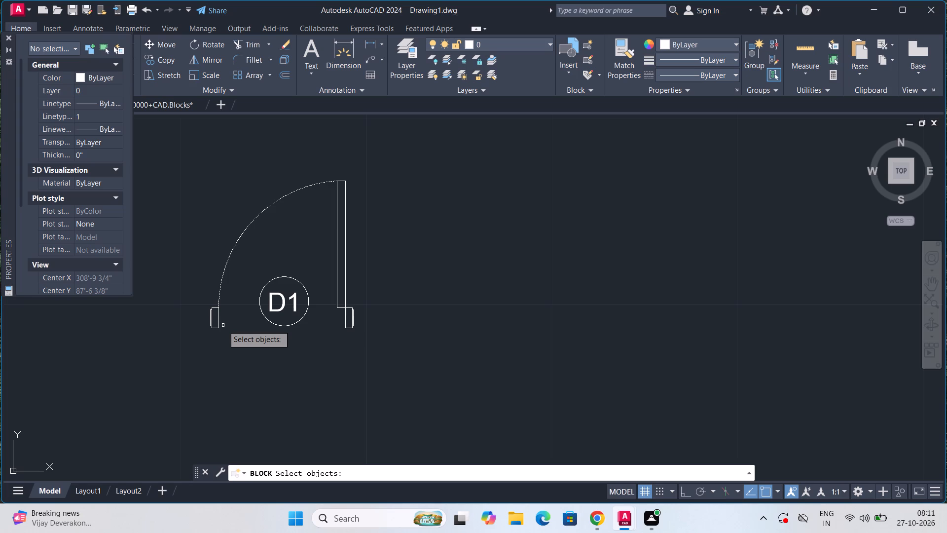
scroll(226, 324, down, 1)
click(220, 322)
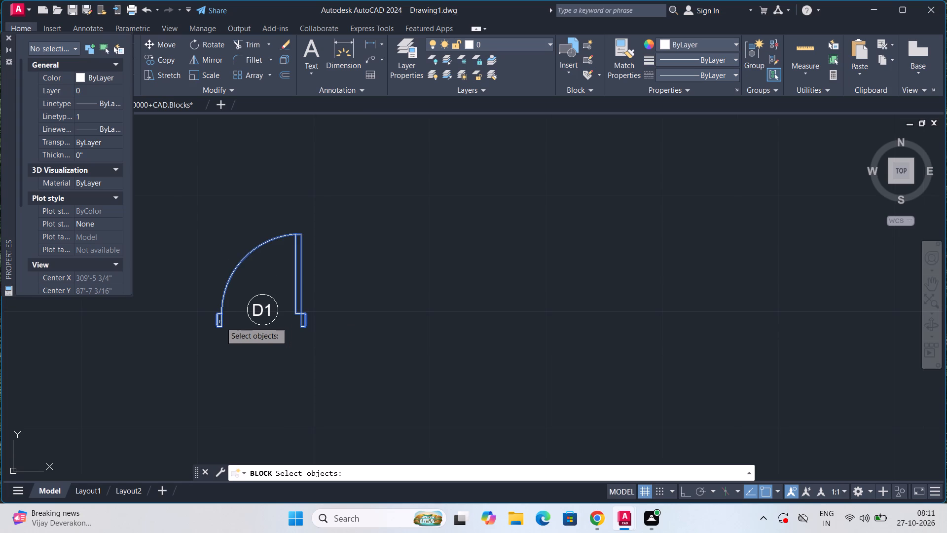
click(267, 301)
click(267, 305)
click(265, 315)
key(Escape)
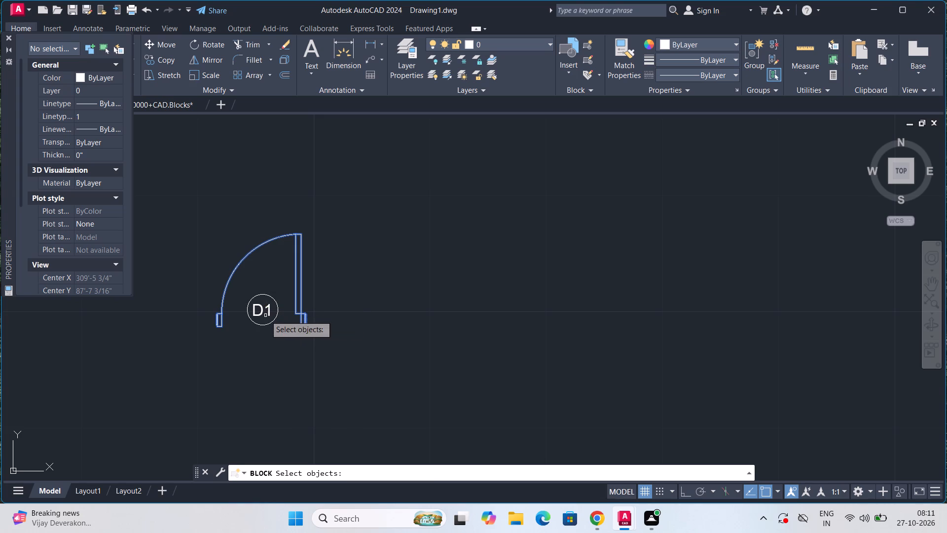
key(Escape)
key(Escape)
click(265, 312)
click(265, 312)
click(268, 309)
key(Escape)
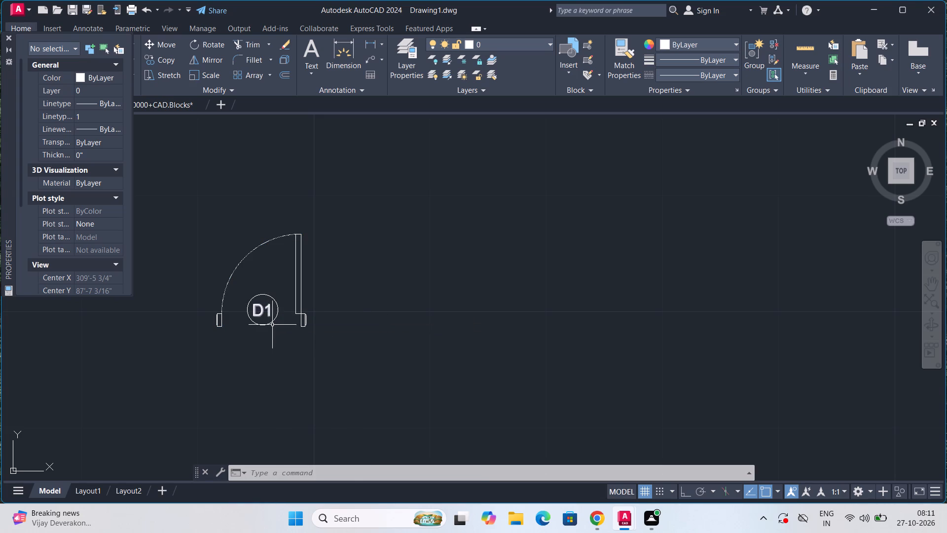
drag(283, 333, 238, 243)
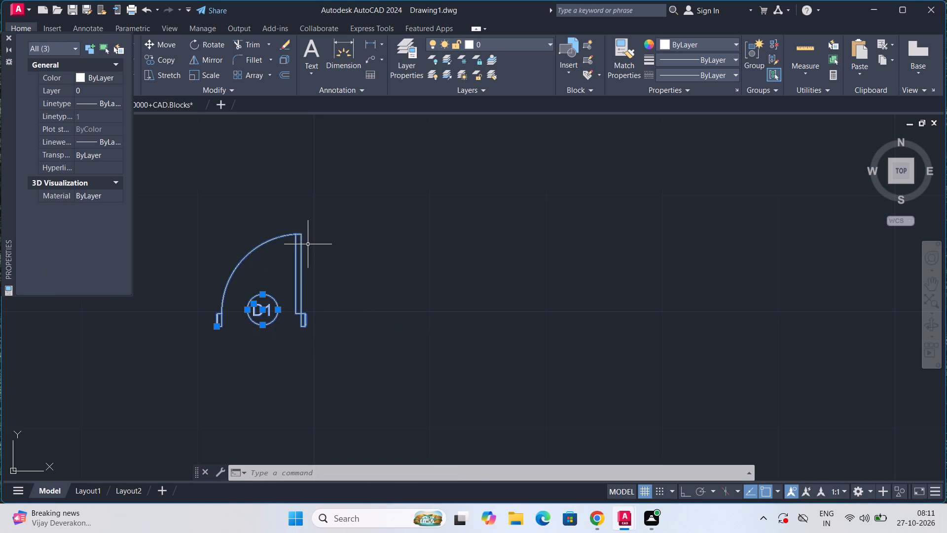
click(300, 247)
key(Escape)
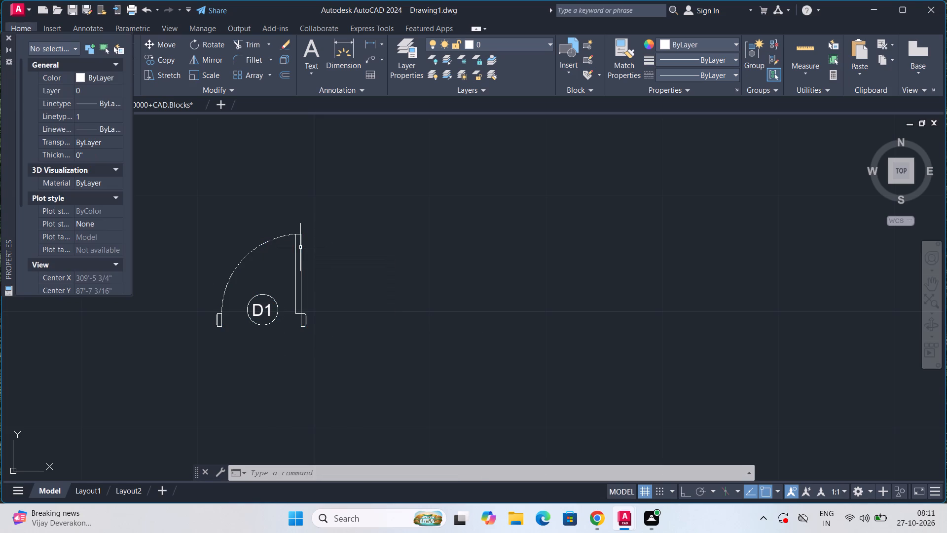
Define the single door, its label circle and the D1 text as one block named D1.
click(299, 259)
click(273, 307)
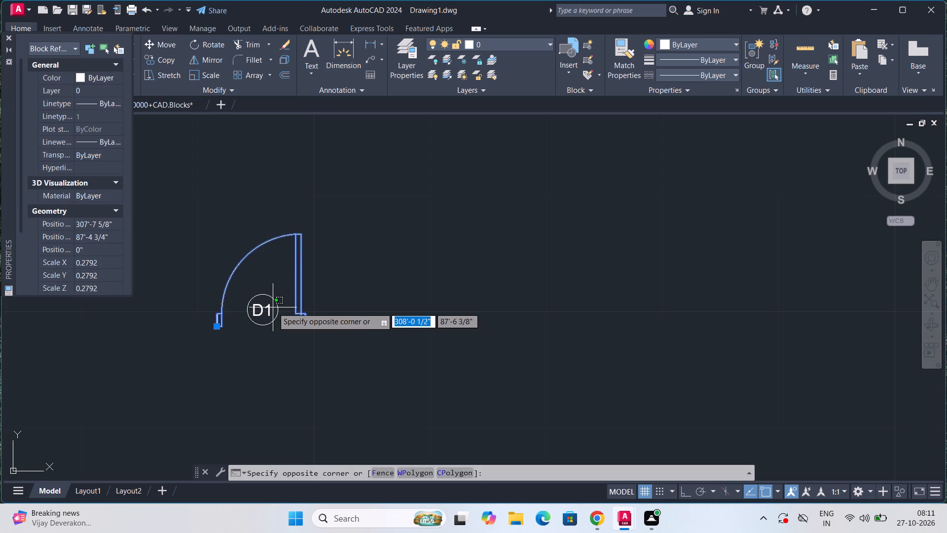
click(266, 310)
click(270, 297)
right_click(273, 271)
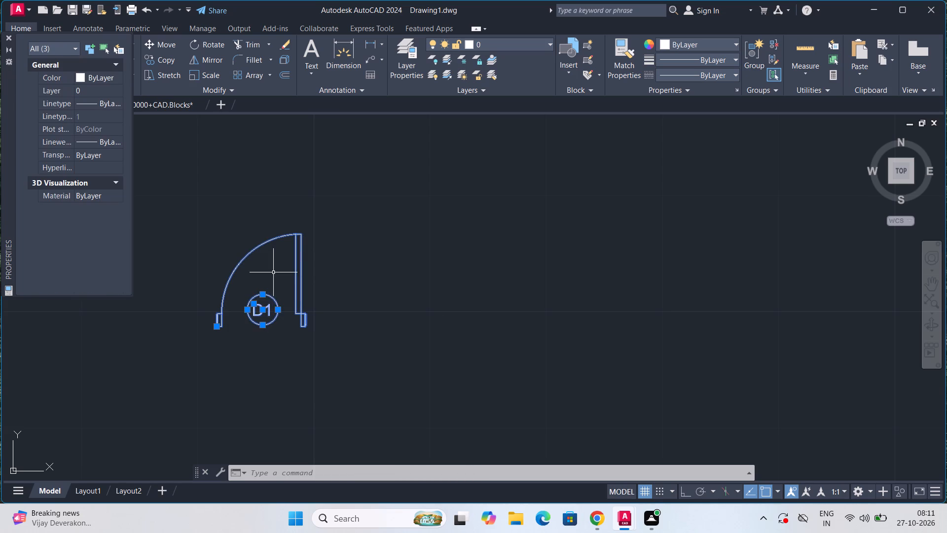
key(Escape)
key(b)
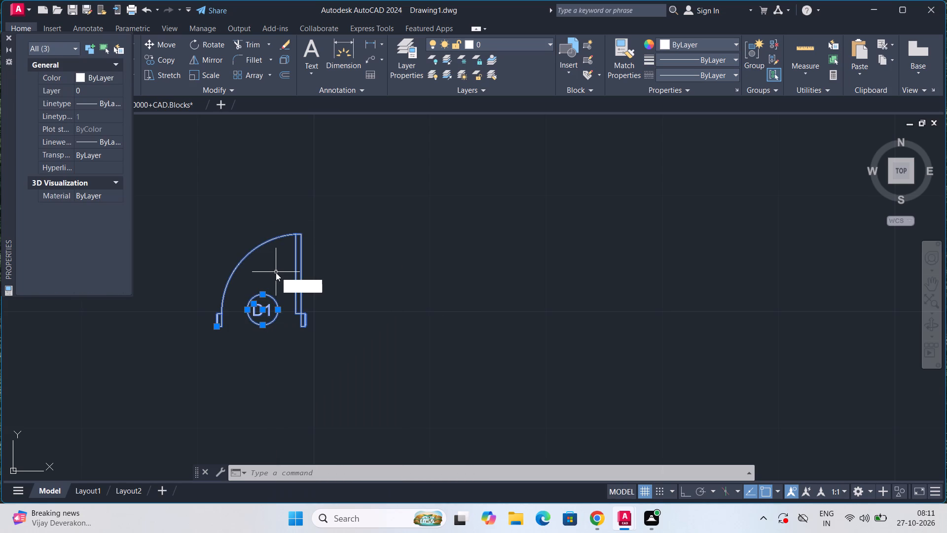
key(Return)
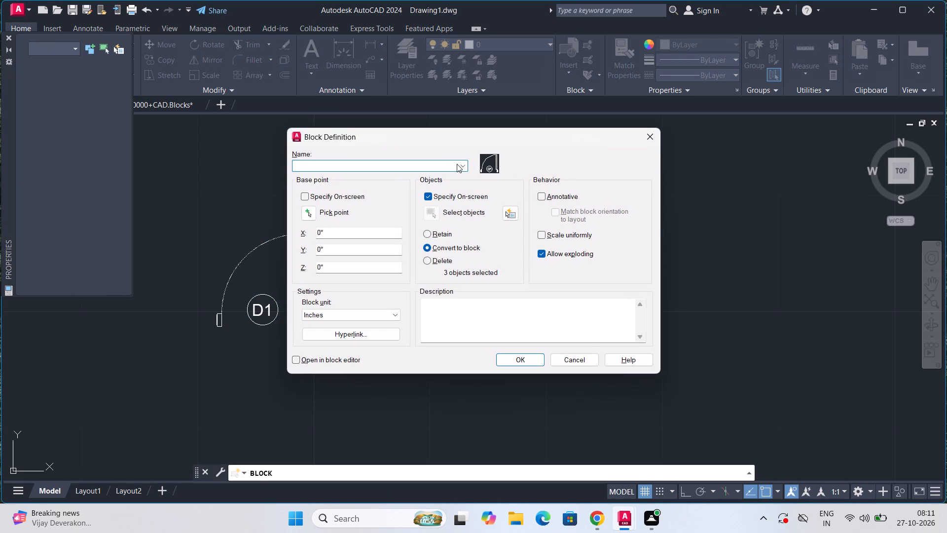
click(457, 164)
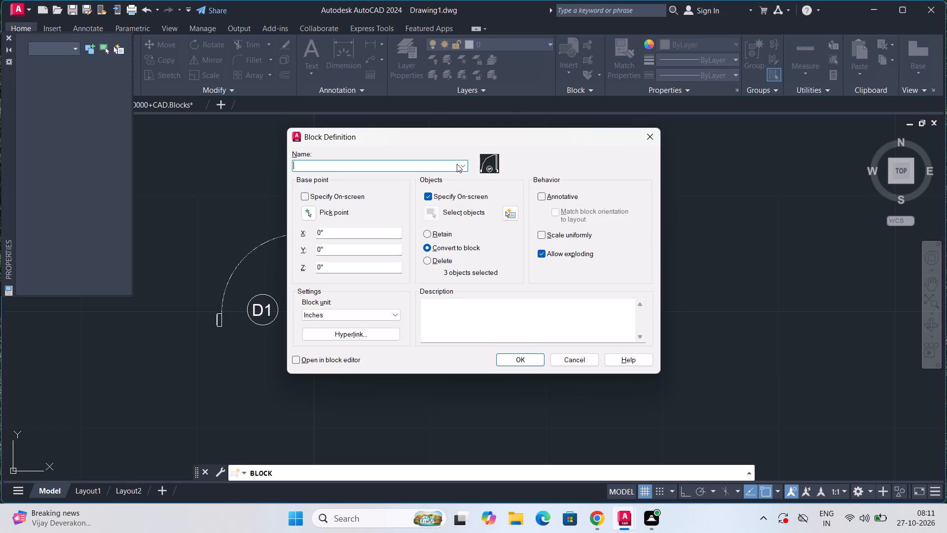
click(457, 164)
text(D1)
click(509, 361)
click(294, 256)
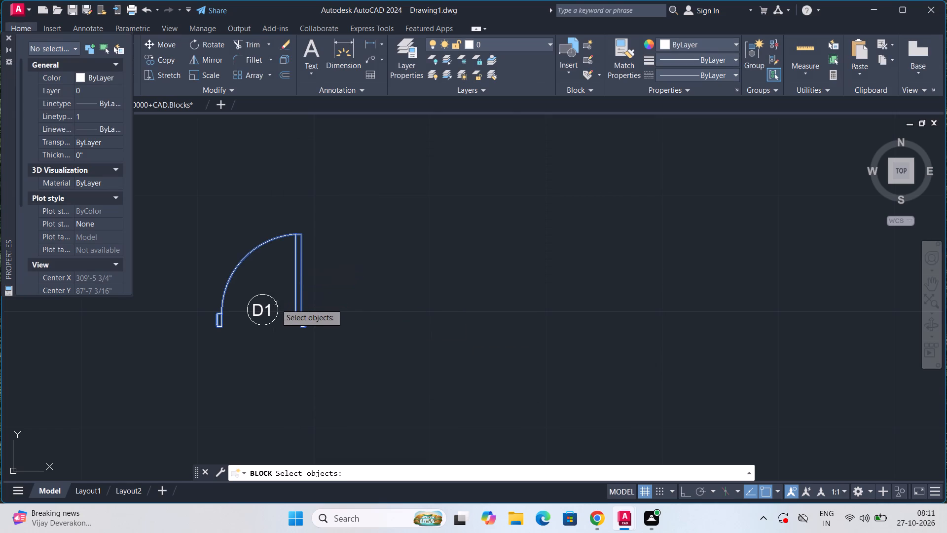
click(270, 308)
click(269, 295)
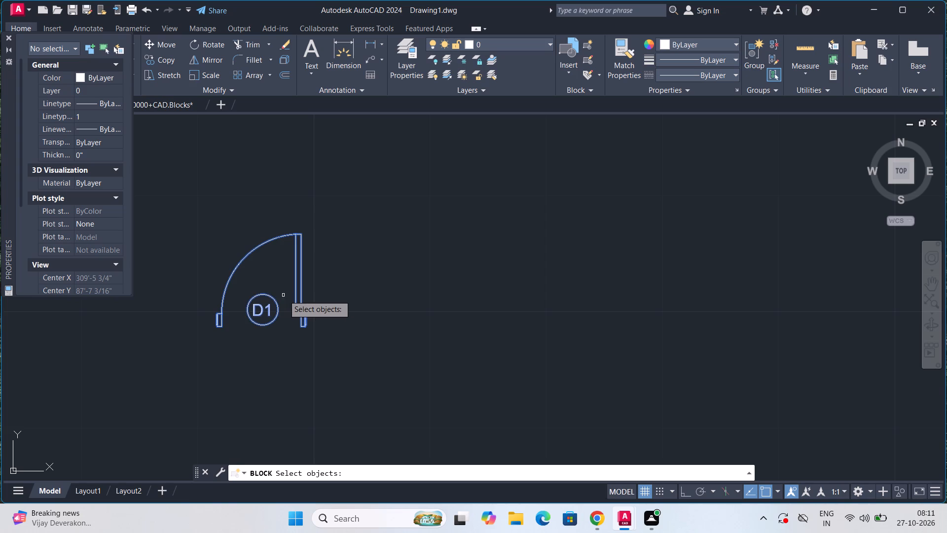
key(Return)
Copy the D1 door block from its jamb's lower-left corner, placing three copies in a row to its right.
scroll(284, 295, down, 2)
click(279, 304)
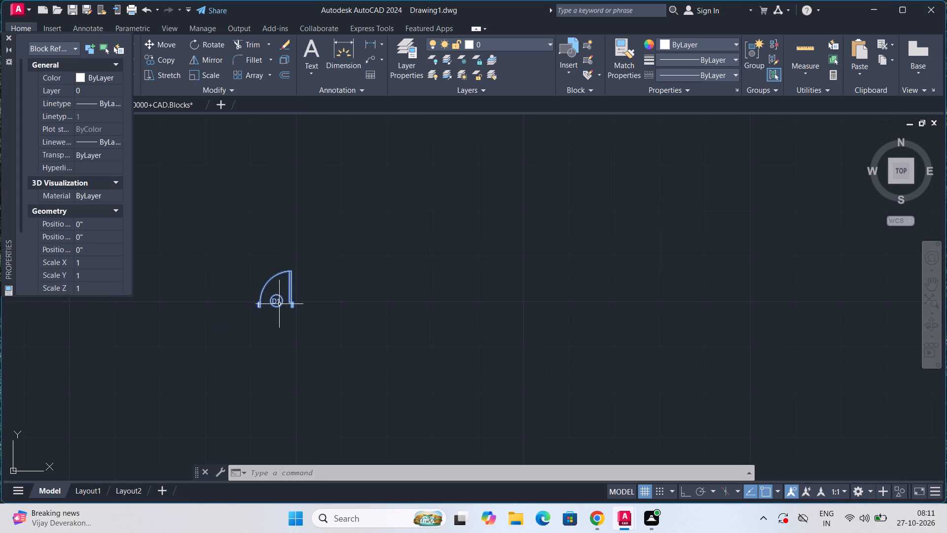
scroll(279, 304, up, 5)
scroll(279, 304, down, 5)
key(c)
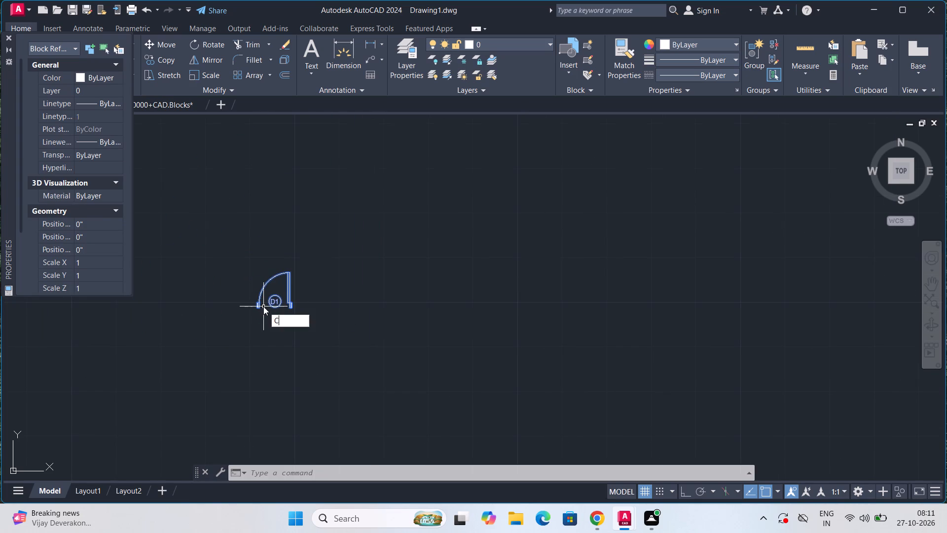
key(o)
key(Return)
scroll(266, 305, up, 3)
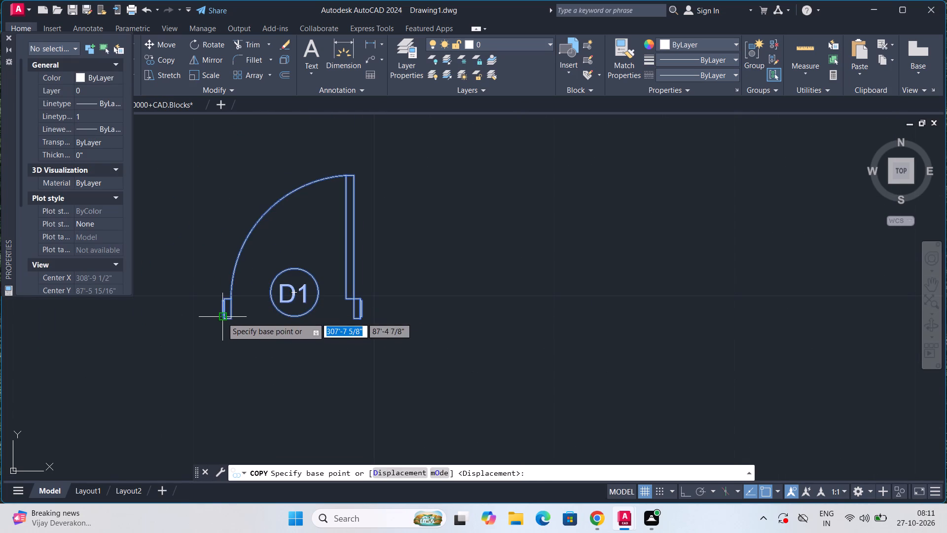
click(222, 317)
click(382, 319)
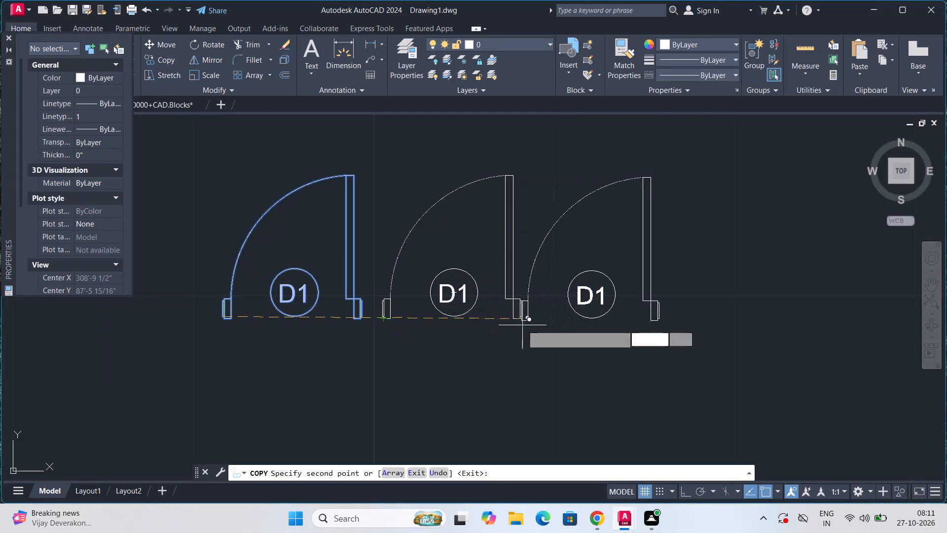
click(539, 321)
scroll(466, 367, down, 3)
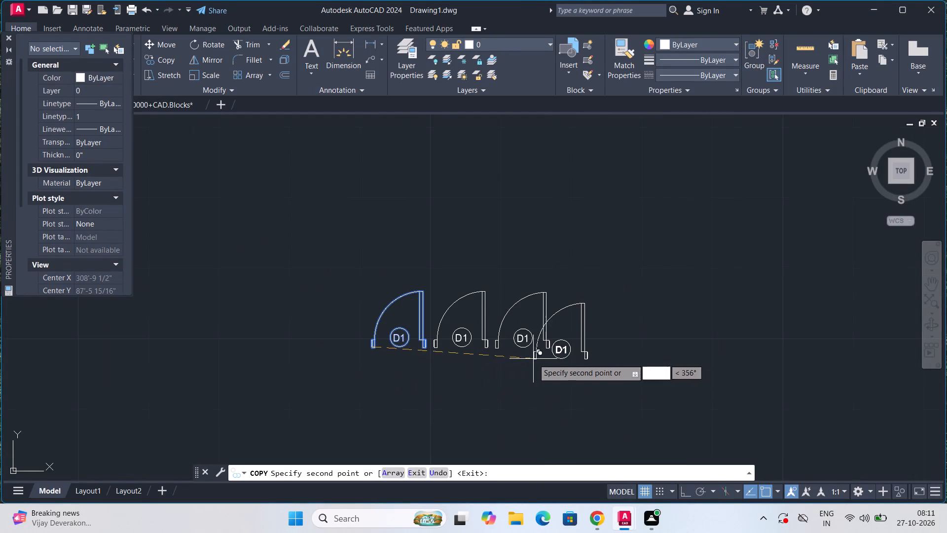
click(565, 343)
key(Escape)
Copy the first D1 door block once more, placing the copy below and to the left of the row.
scroll(556, 346, down, 2)
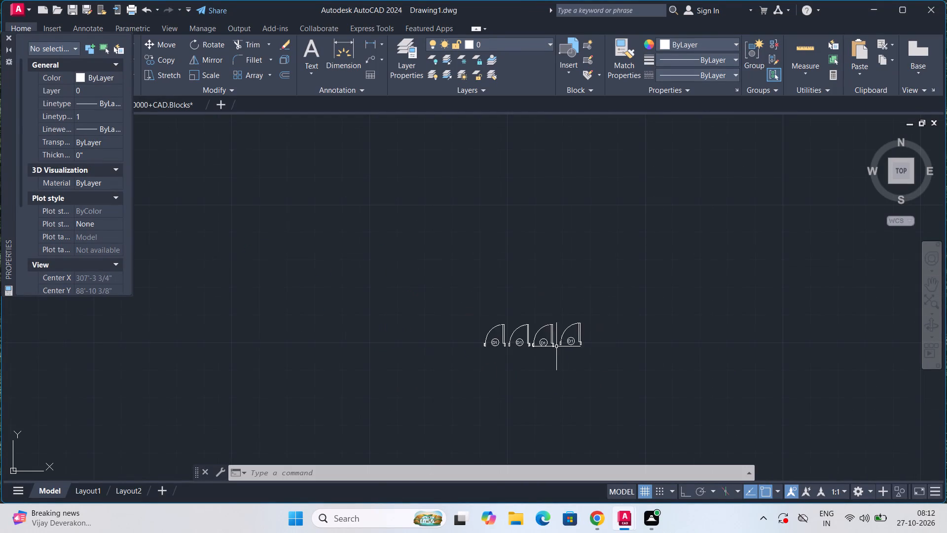
scroll(516, 361, up, 4)
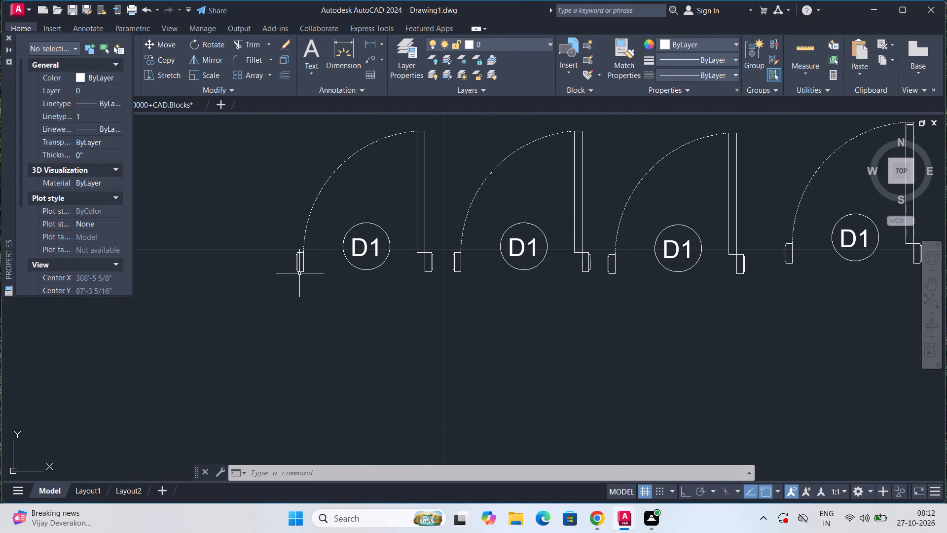
click(299, 272)
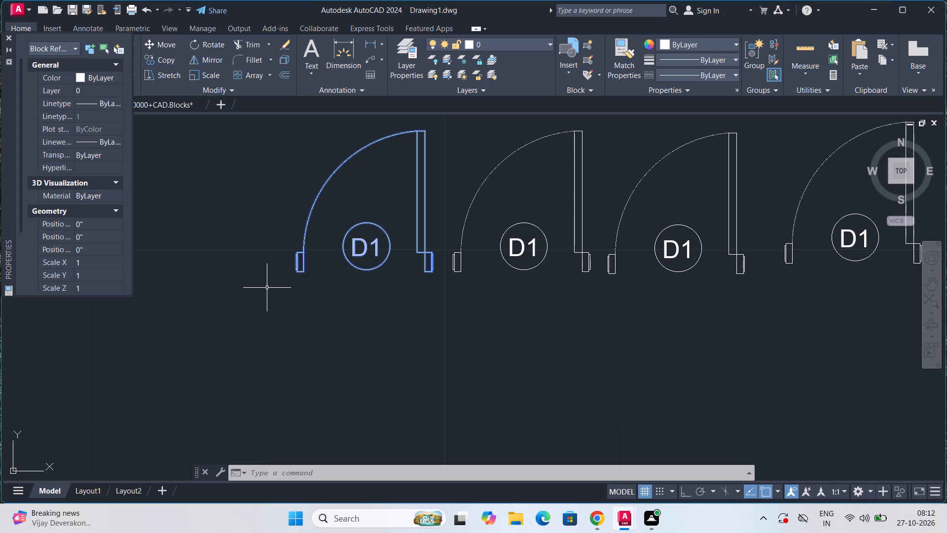
key(c)
key(o)
key(Return)
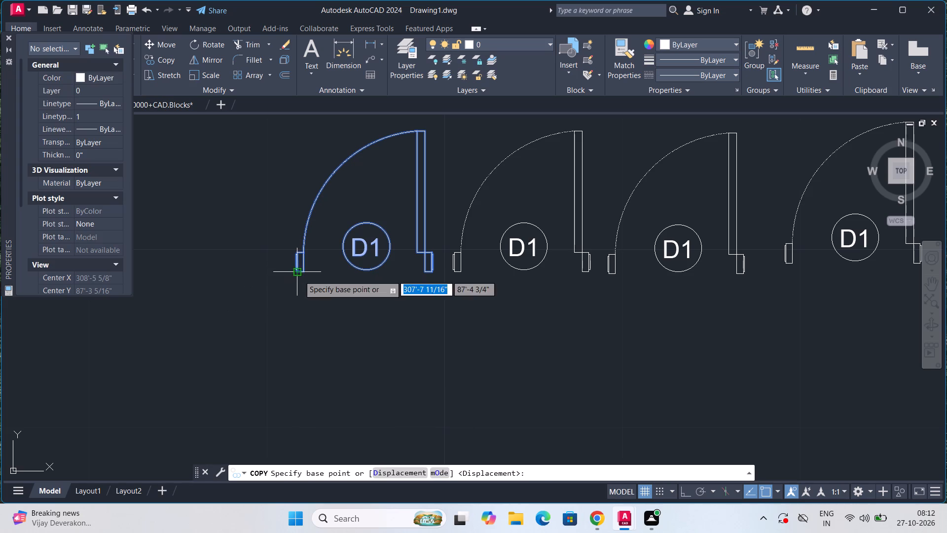
click(299, 275)
click(134, 378)
key(Escape)
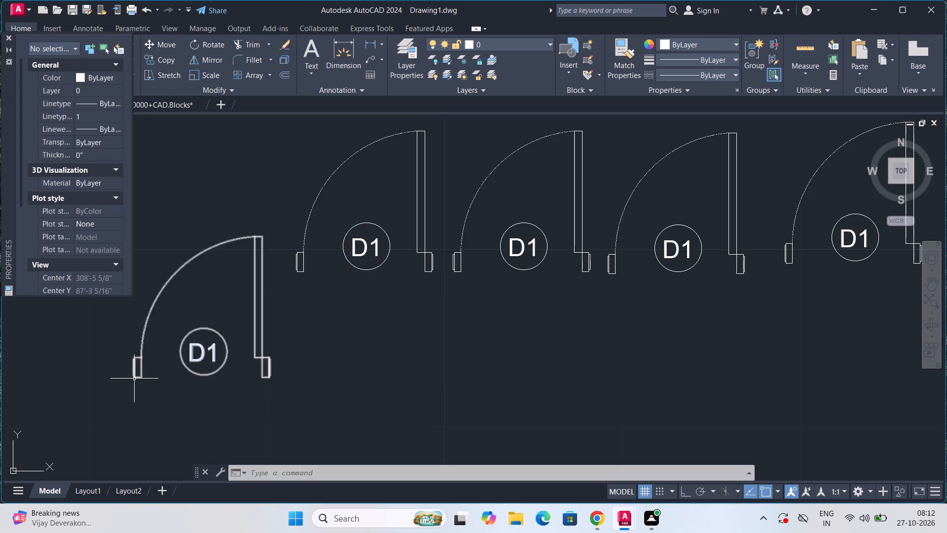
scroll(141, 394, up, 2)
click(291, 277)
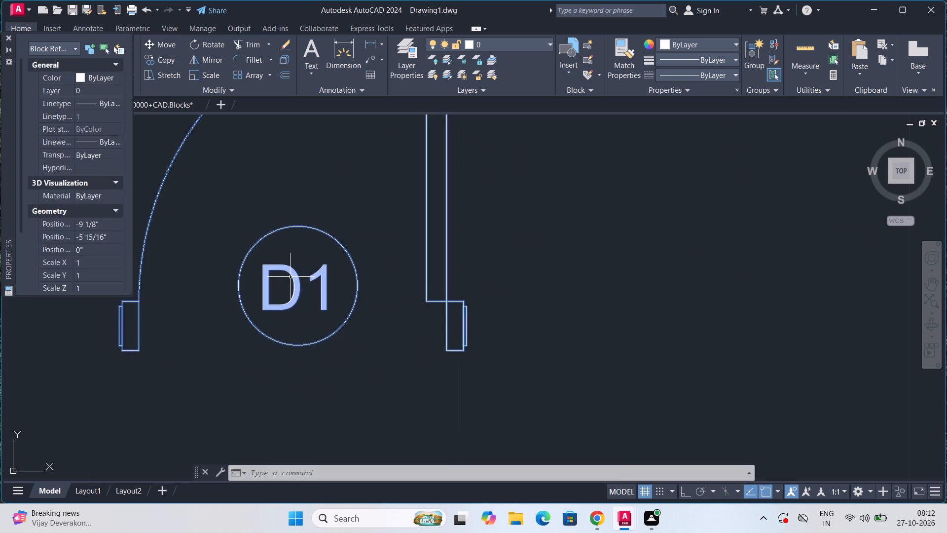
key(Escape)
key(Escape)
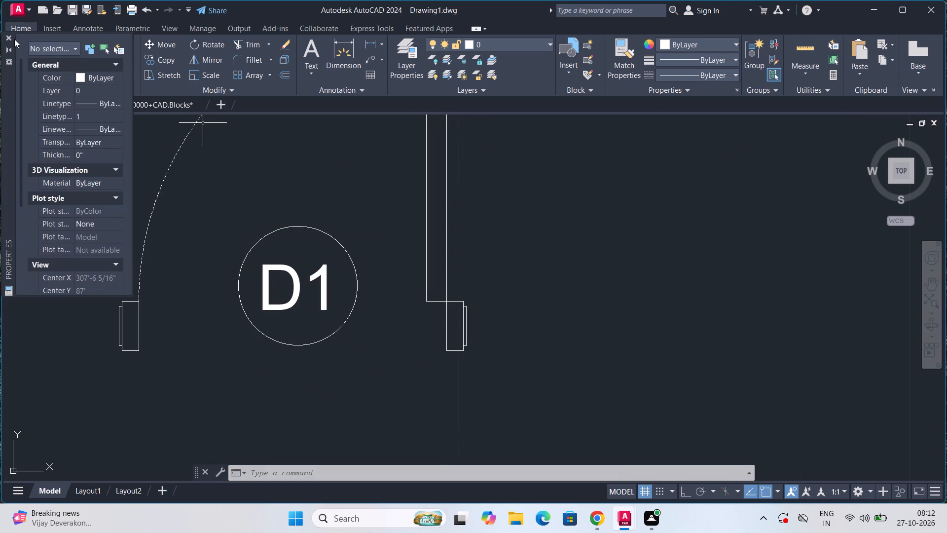
Close the Properties palette.
click(10, 38)
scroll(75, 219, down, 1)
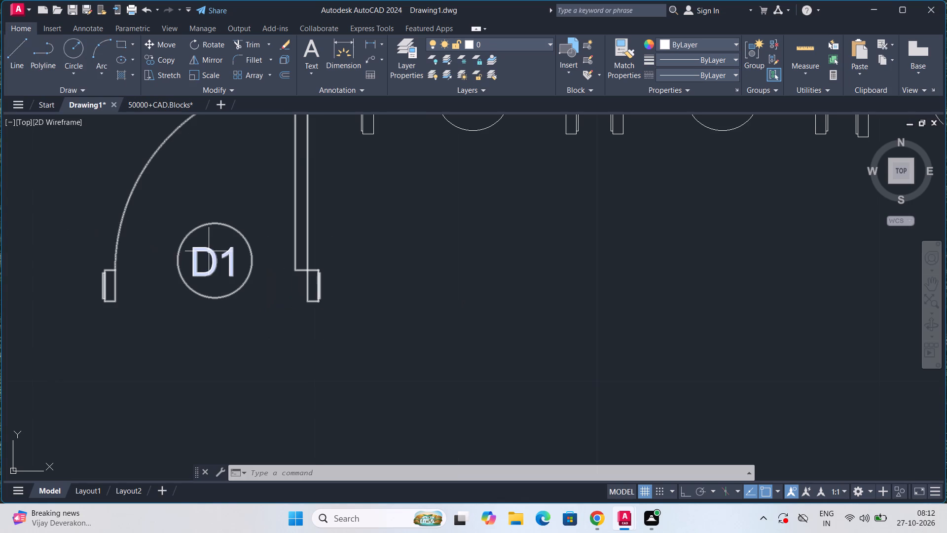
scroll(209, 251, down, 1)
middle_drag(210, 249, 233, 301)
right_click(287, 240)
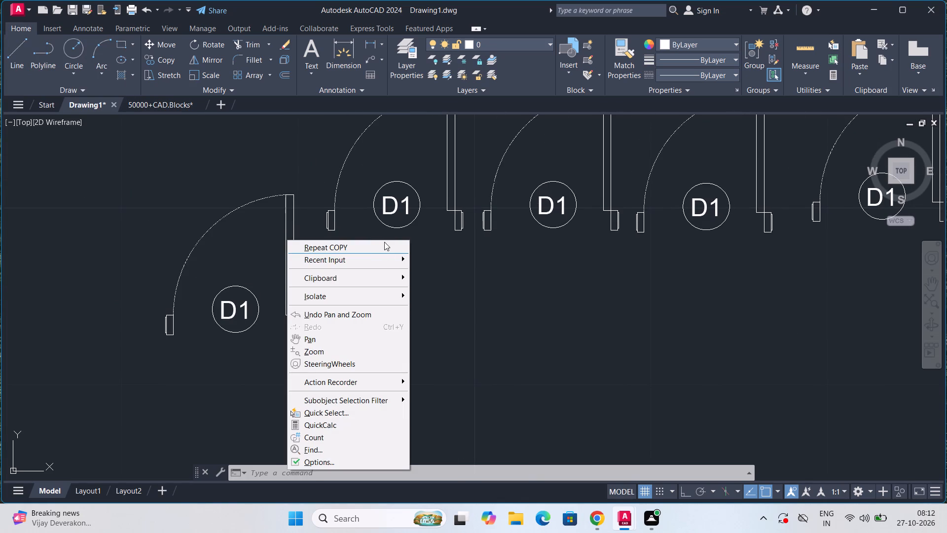
Explode the D1 door block copy that sits below and to the left of the row.
key(Escape)
key(Escape)
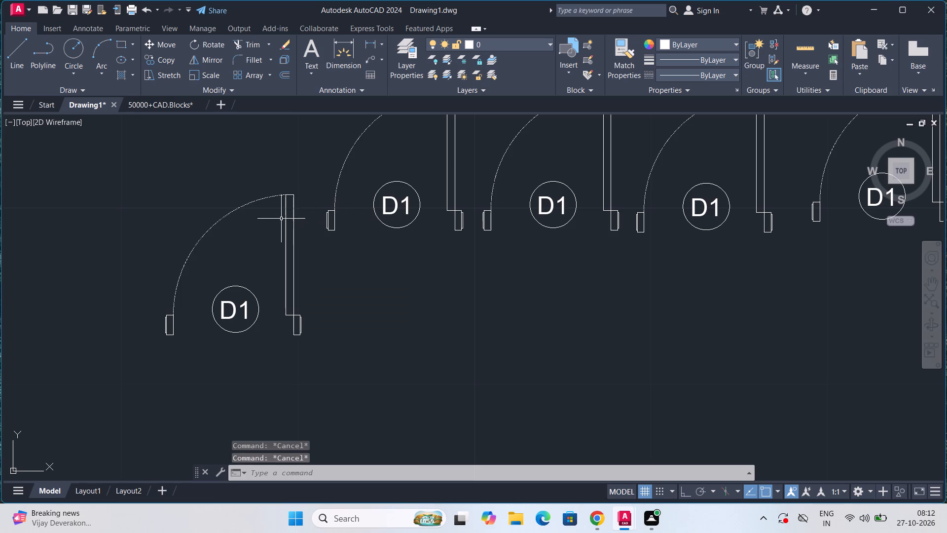
click(285, 214)
scroll(285, 214, down, 2)
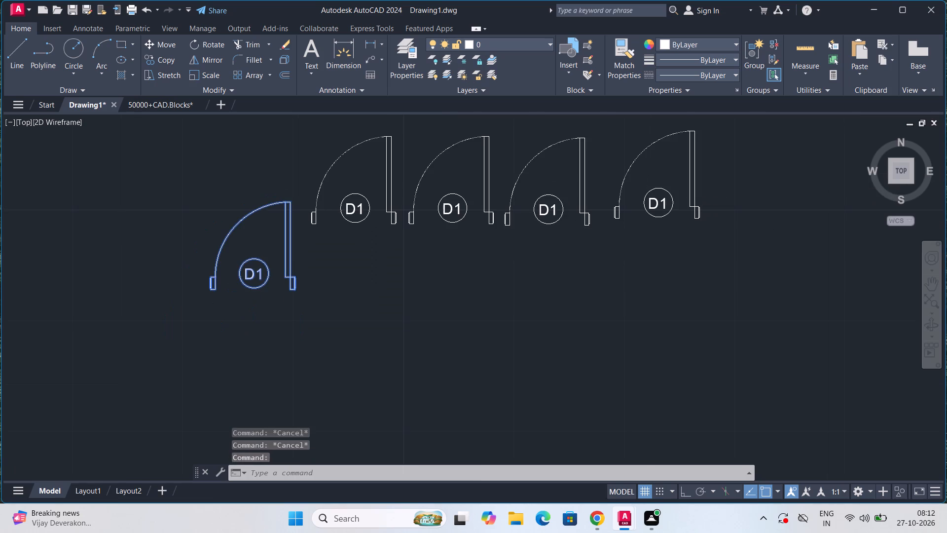
scroll(285, 214, up, 2)
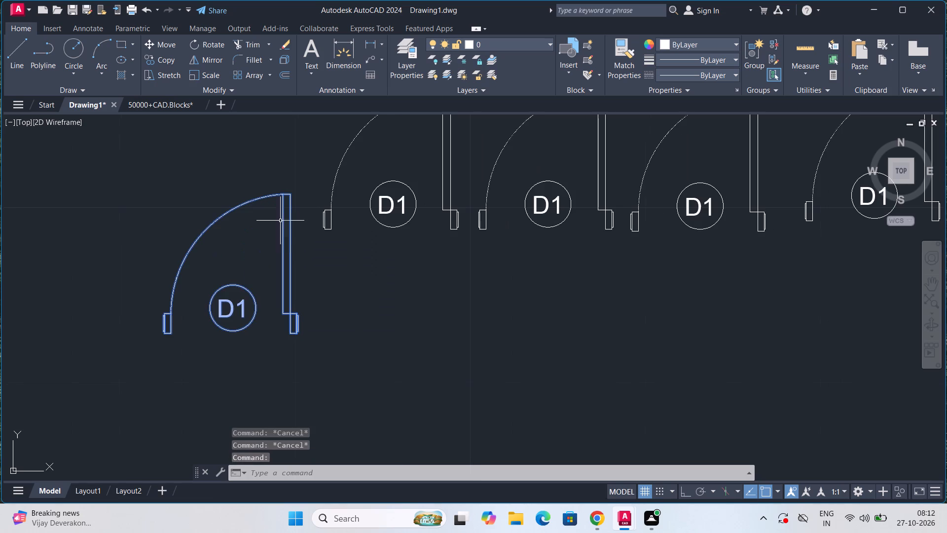
right_click(240, 299)
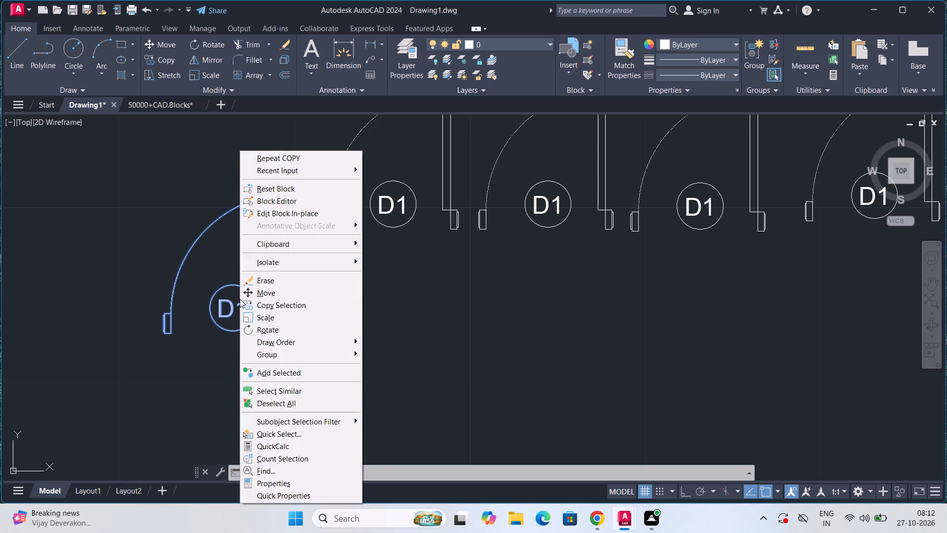
click(240, 299)
key(Escape)
key(x)
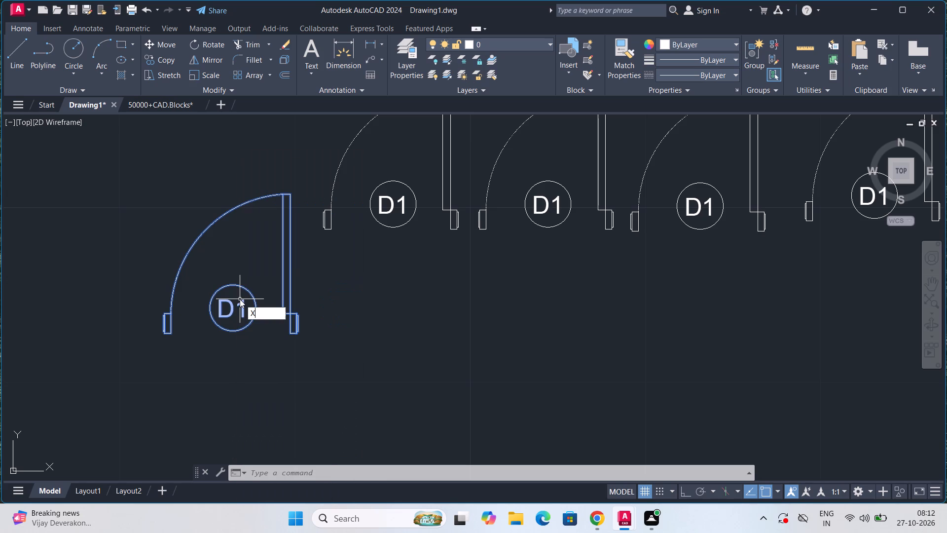
key(Return)
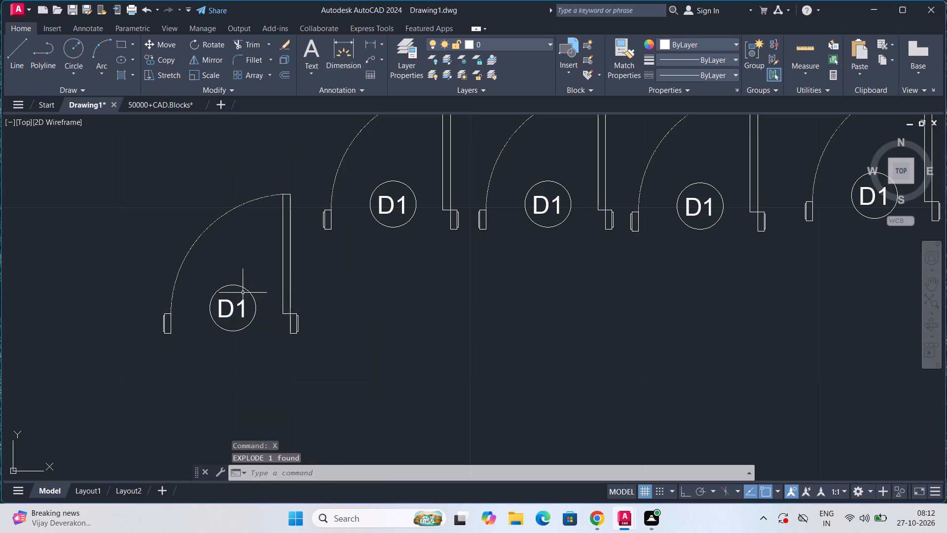
Delete the D1 text from the label circle of the exploded door.
click(244, 291)
click(245, 288)
click(245, 288)
click(246, 286)
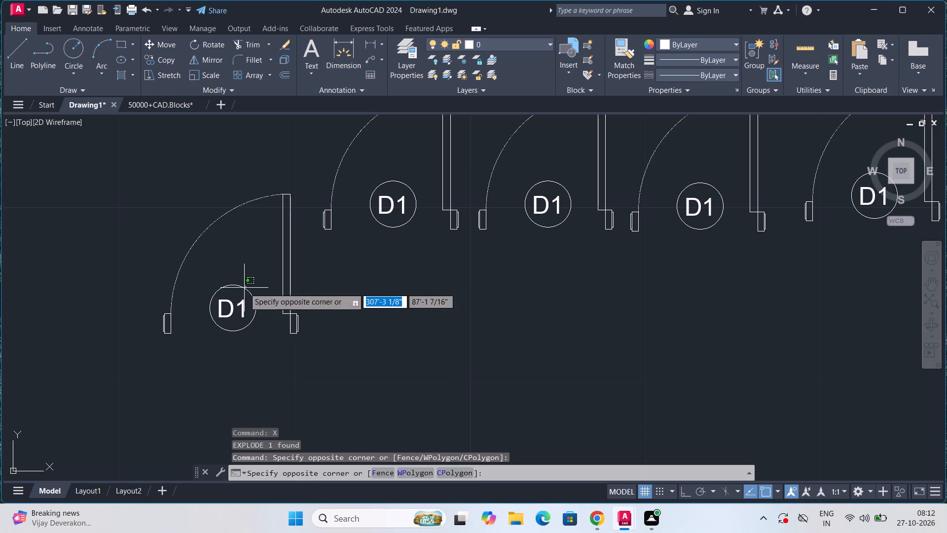
click(244, 288)
click(245, 202)
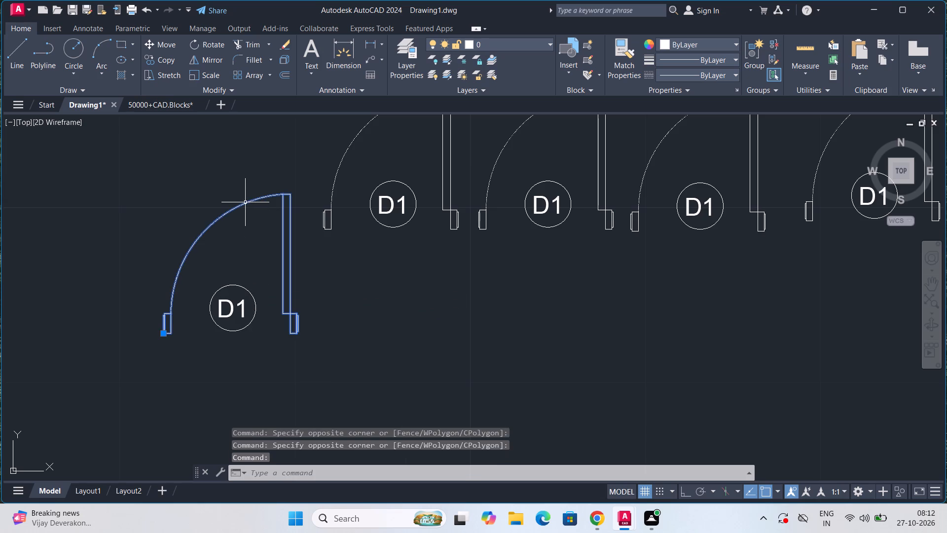
click(243, 305)
click(244, 287)
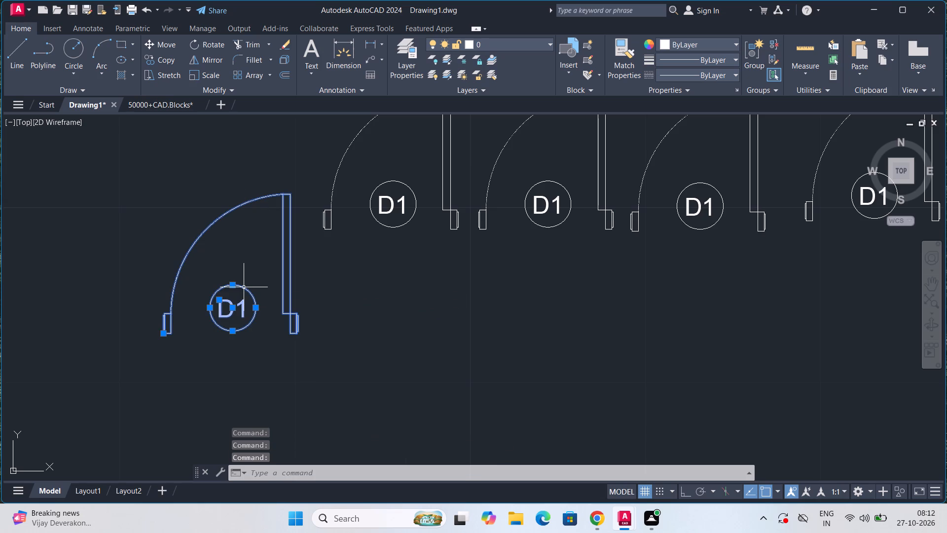
key(Escape)
click(238, 309)
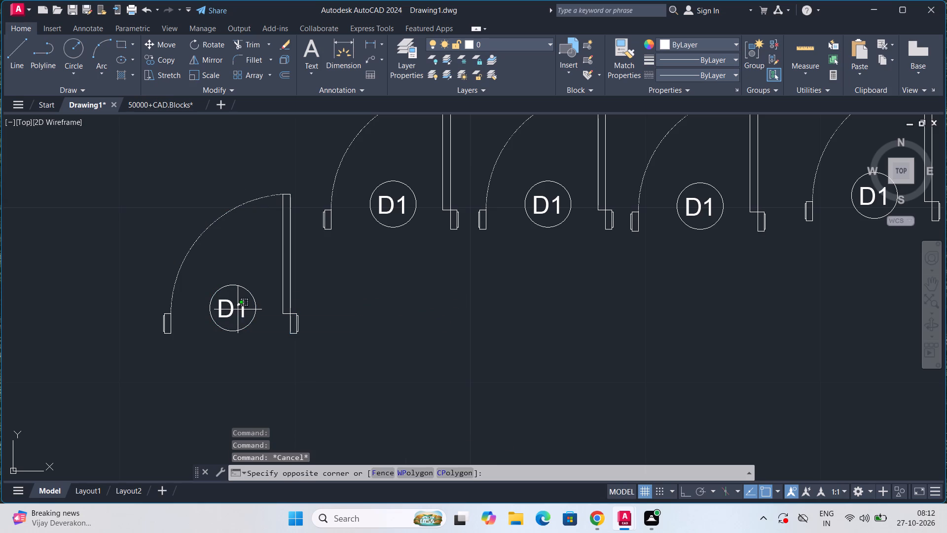
click(229, 310)
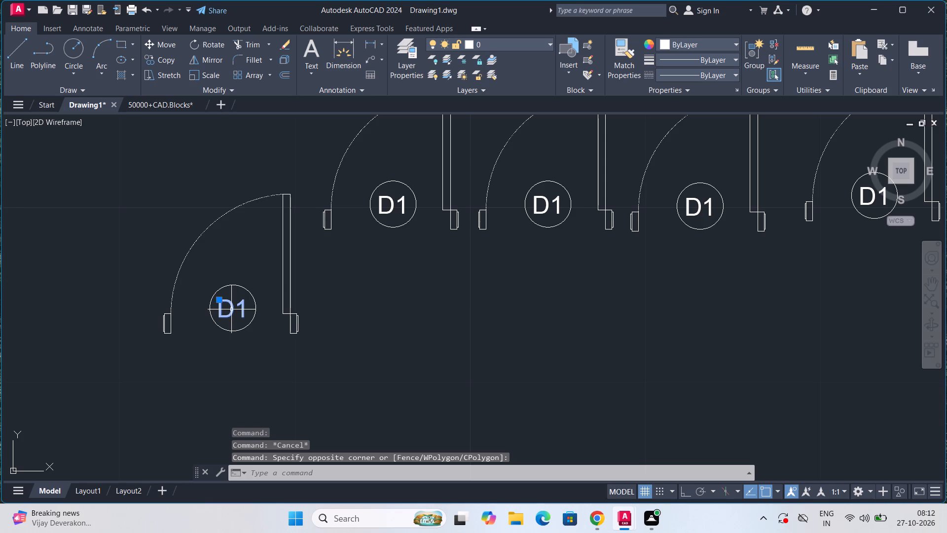
key(Delete)
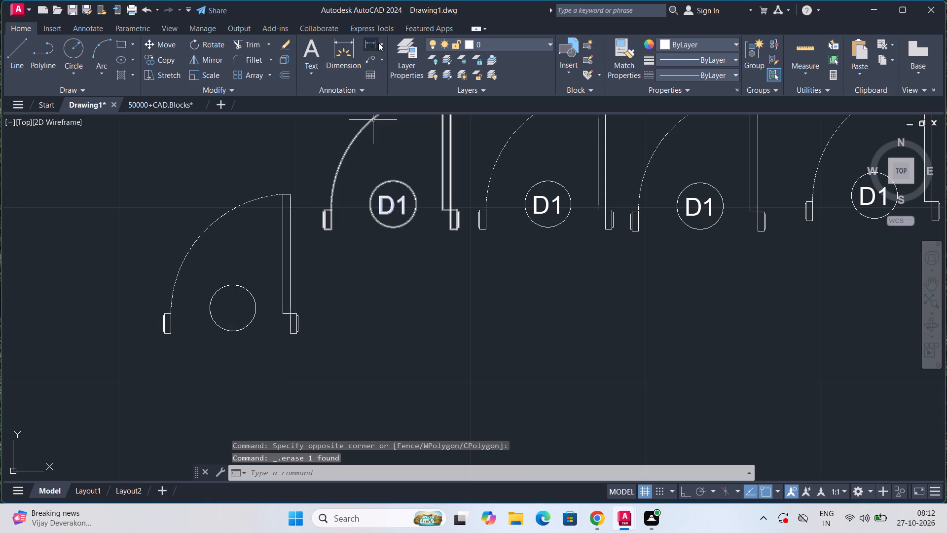
Add multiline text reading D2 at the empty label circle of the exploded door.
click(302, 52)
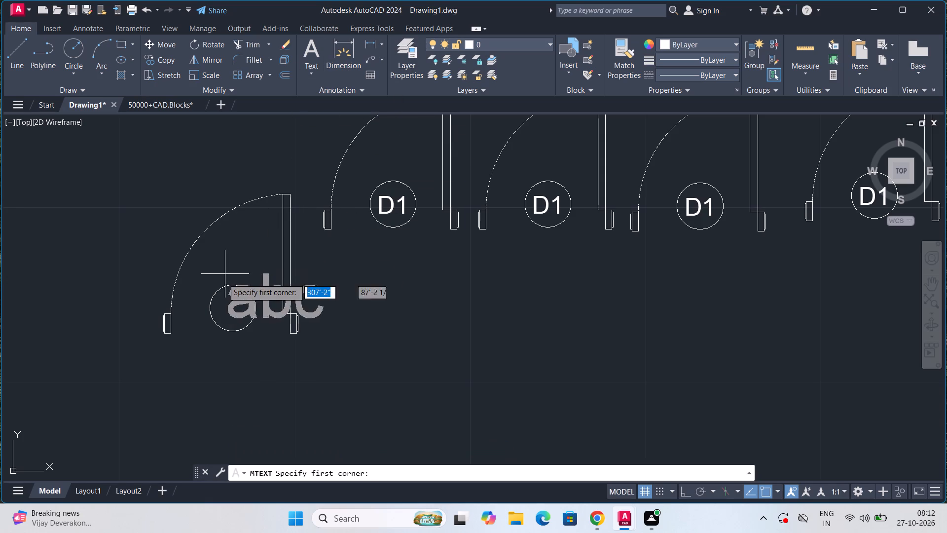
click(220, 297)
click(225, 304)
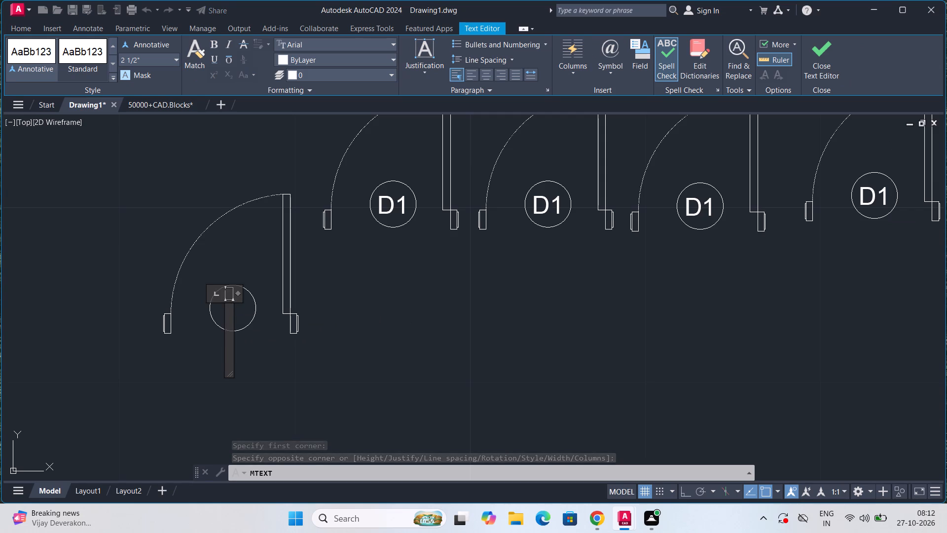
text(D2)
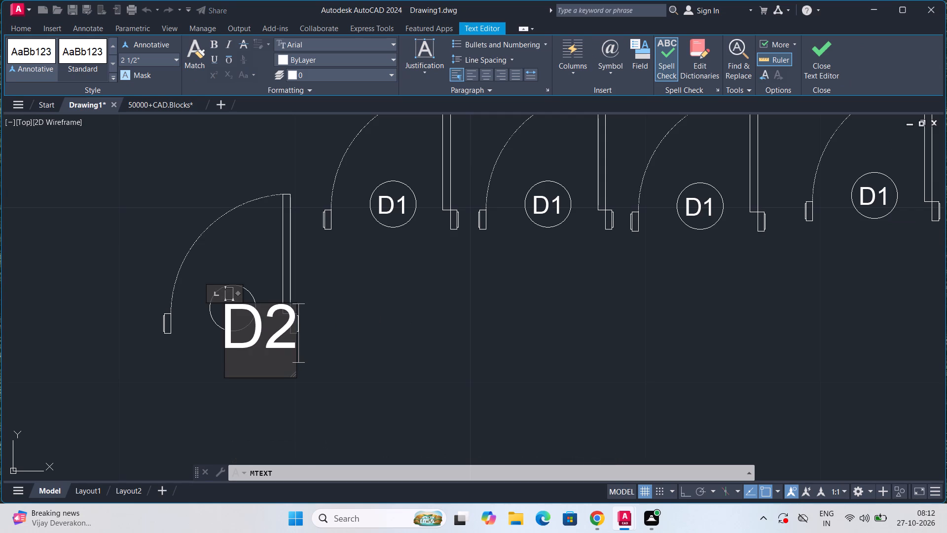
click(225, 304)
click(238, 319)
click(315, 336)
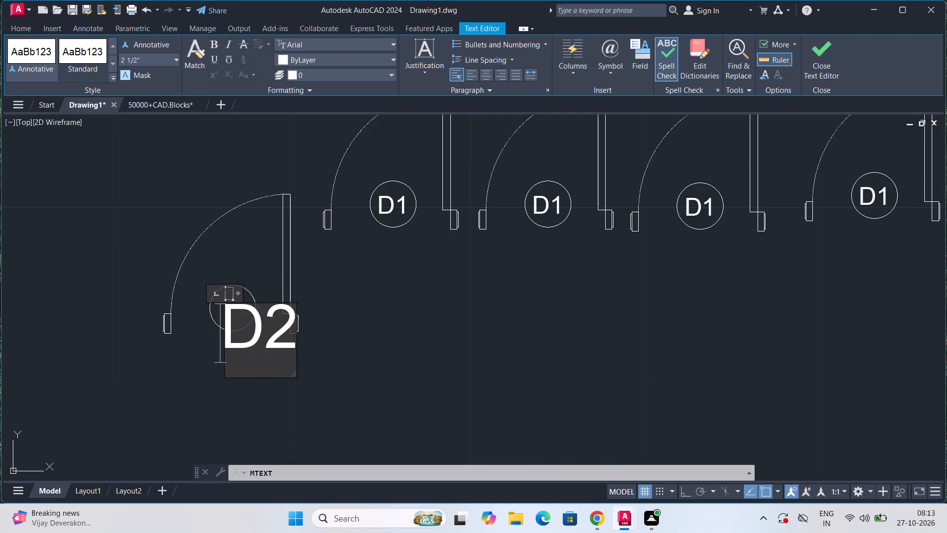
click(244, 308)
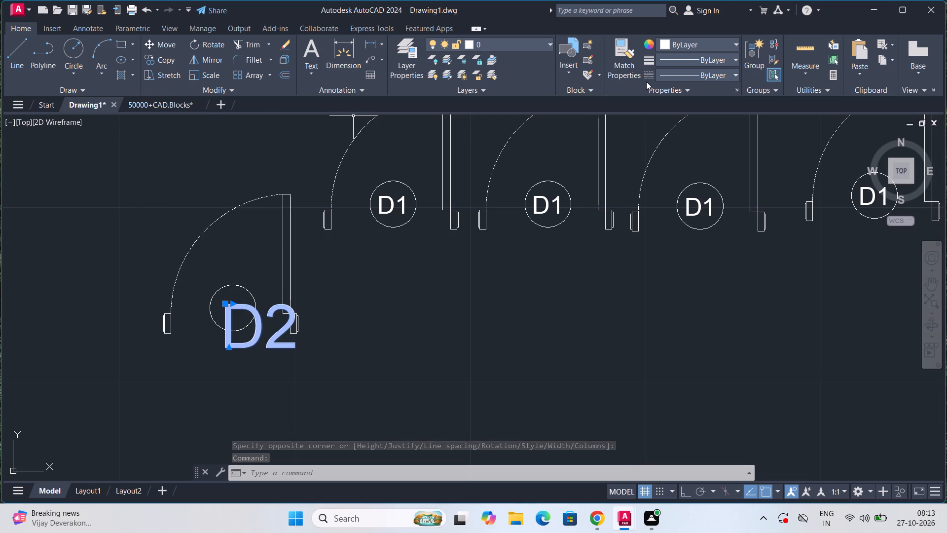
Set the D2 text height to 1" in its properties and close the Properties palette.
right_click(345, 197)
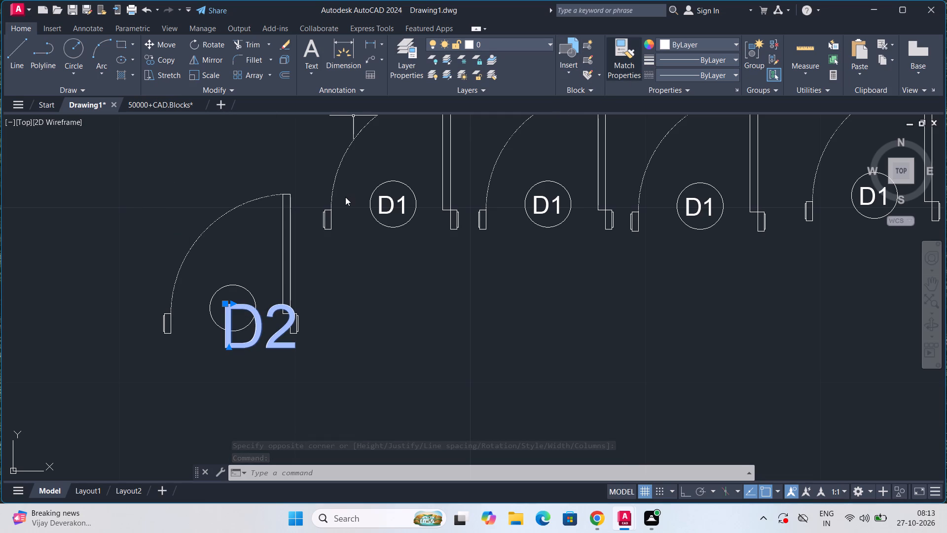
right_click(288, 302)
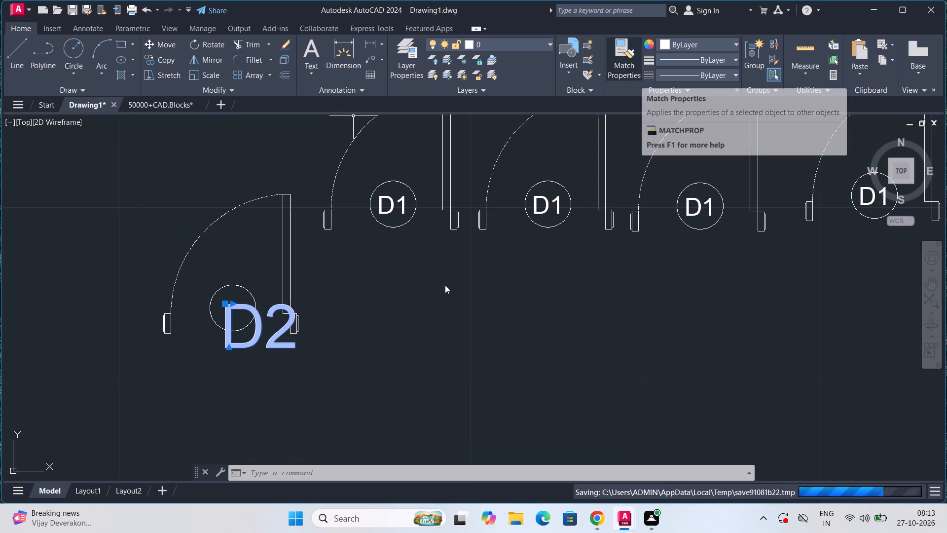
click(445, 285)
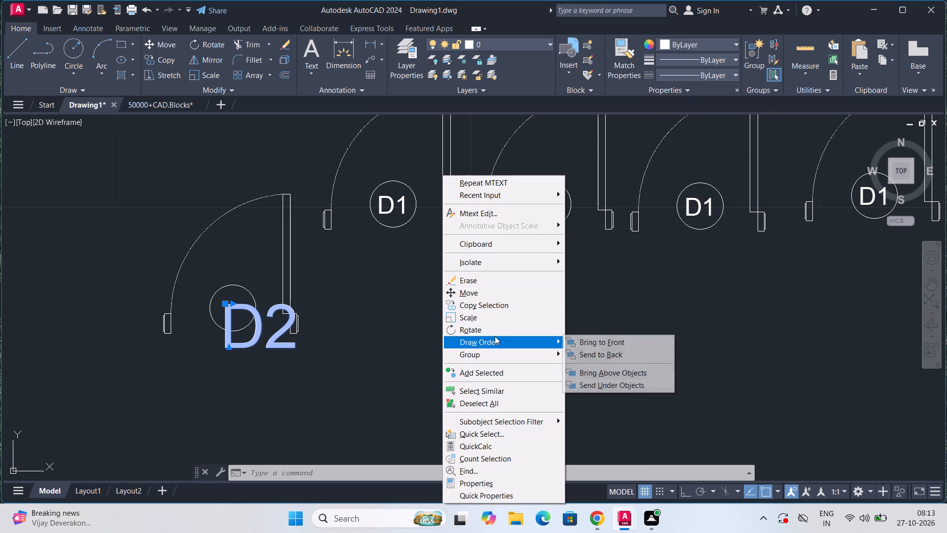
click(464, 481)
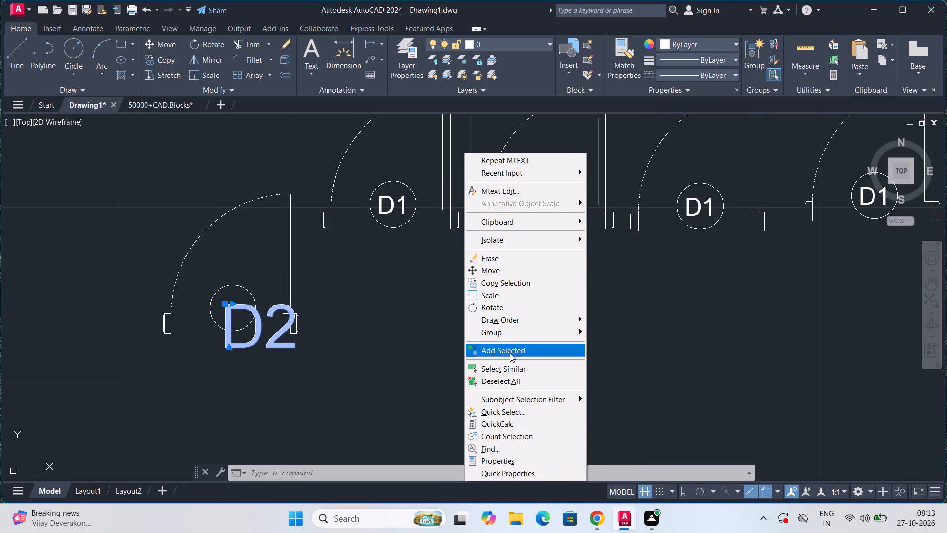
click(391, 361)
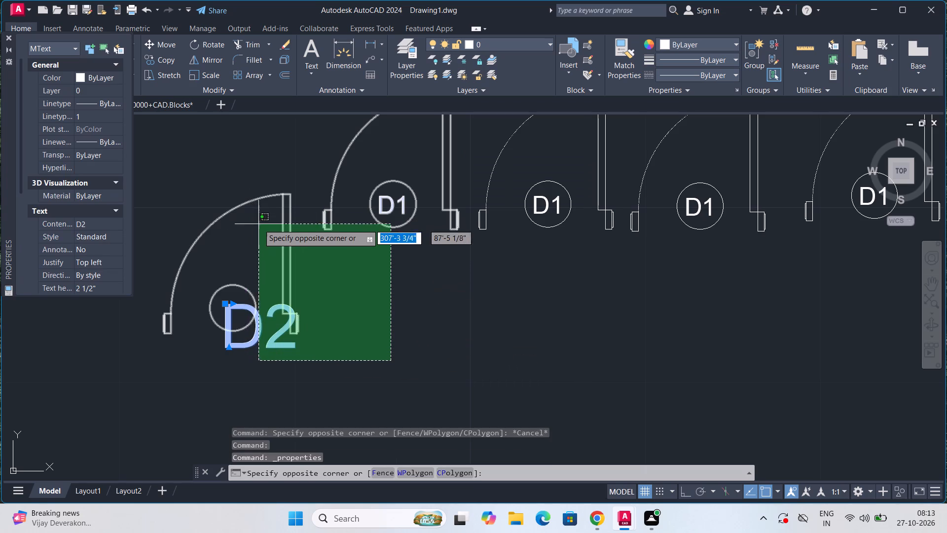
key(Escape)
scroll(93, 177, down, 1)
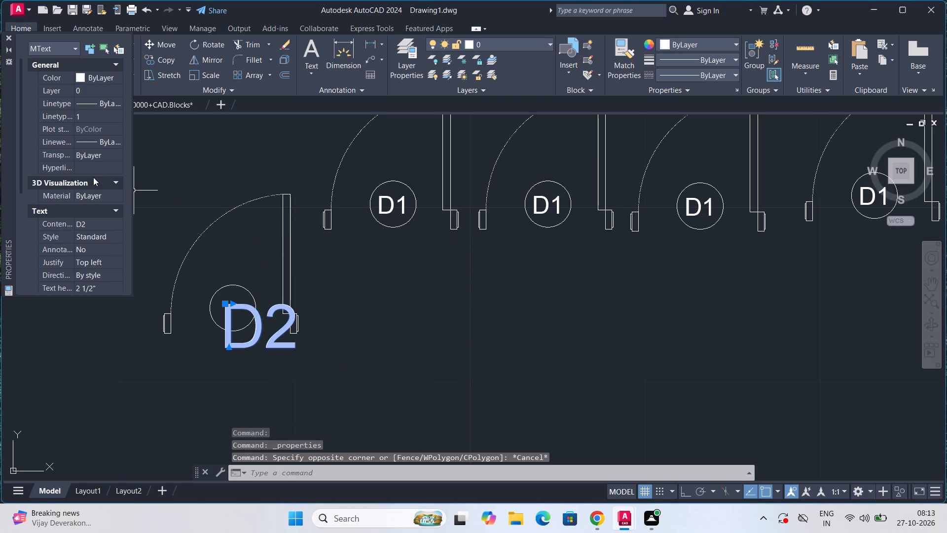
scroll(93, 177, down, 1)
click(97, 171)
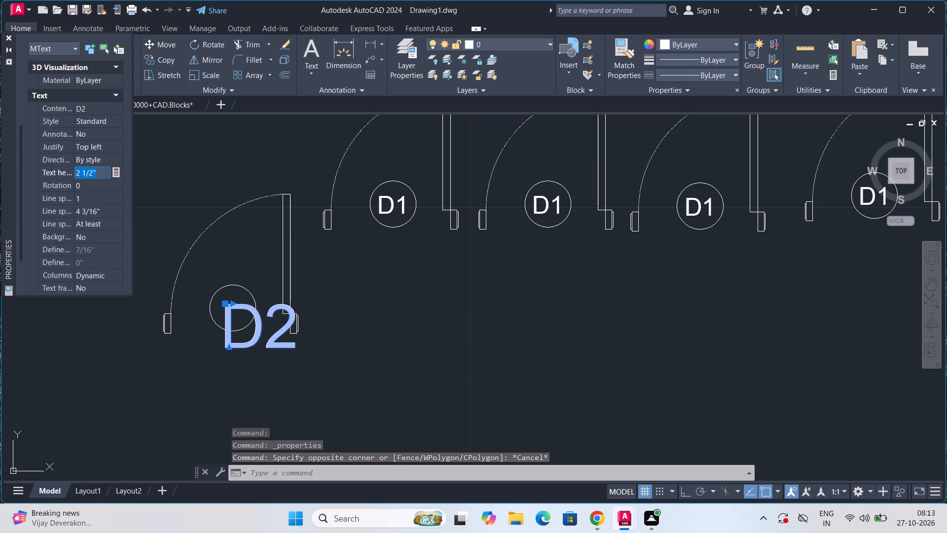
key(BackSpace)
key(BackSpace)
text(1")
key(Return)
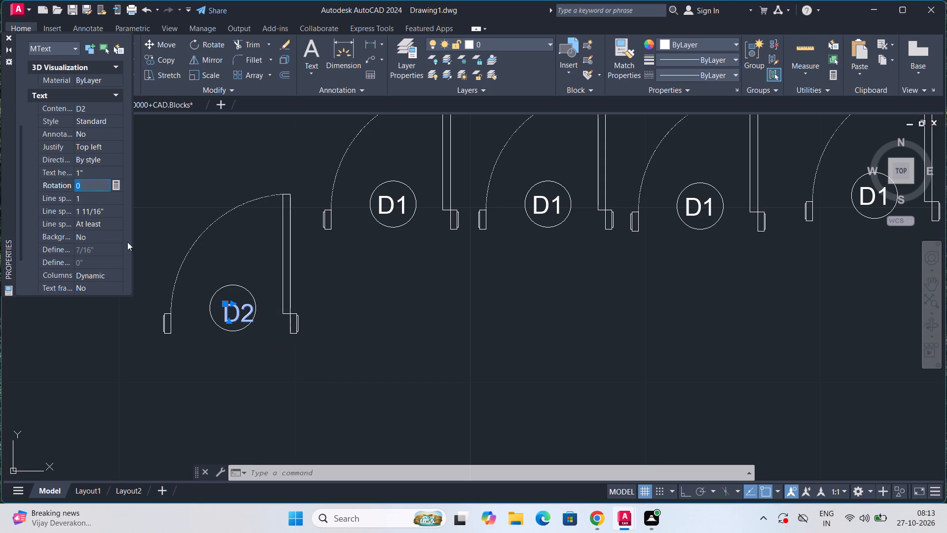
click(157, 244)
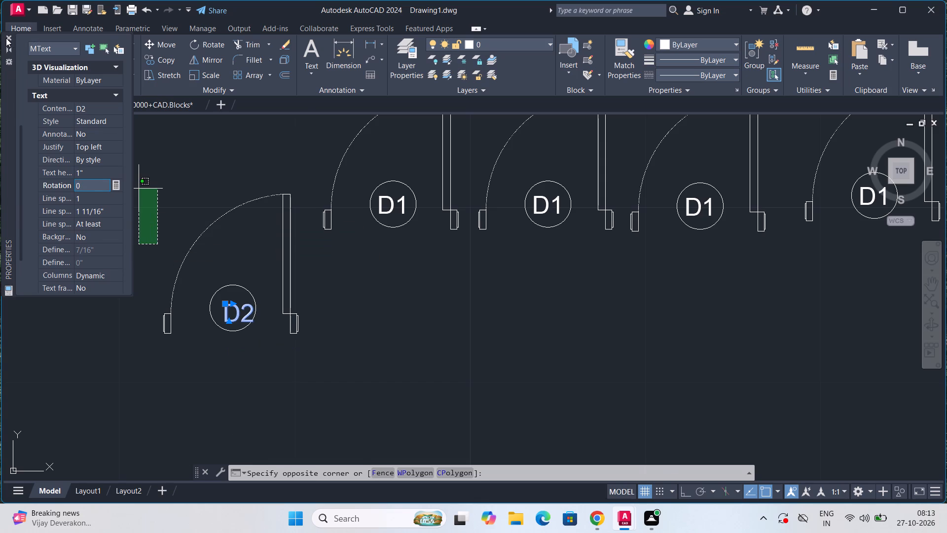
click(6, 38)
key(Escape)
Move the D2 text up and to the left so it sits centred in its label circle.
scroll(197, 299, up, 2)
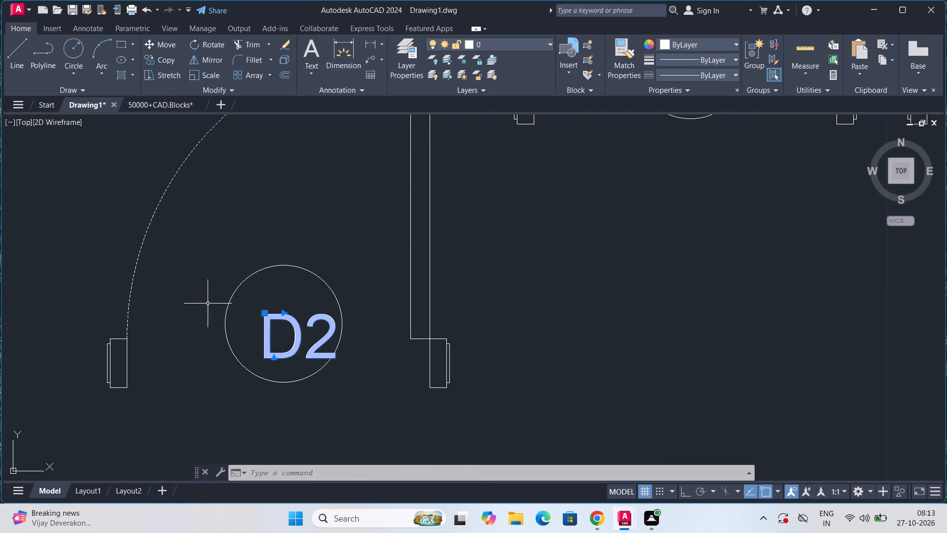
key(m)
key(Return)
click(271, 316)
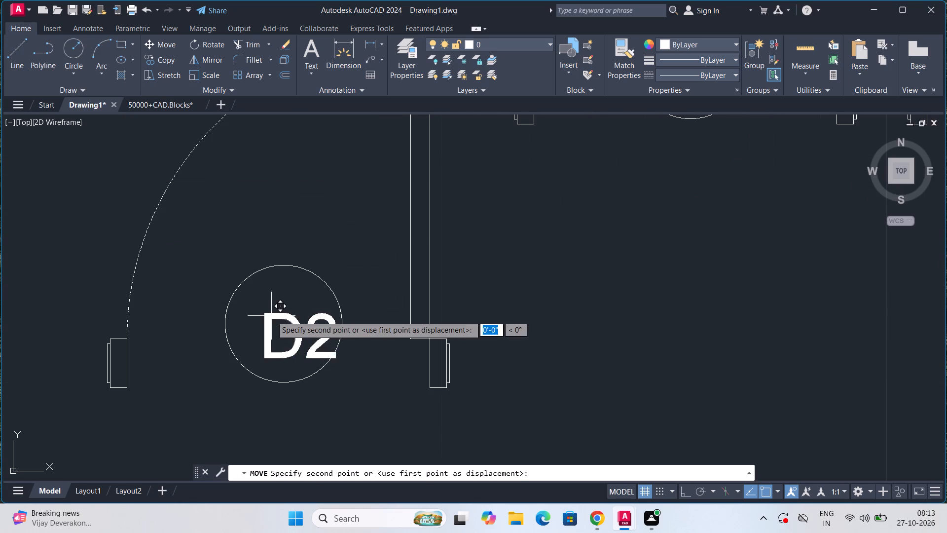
click(255, 307)
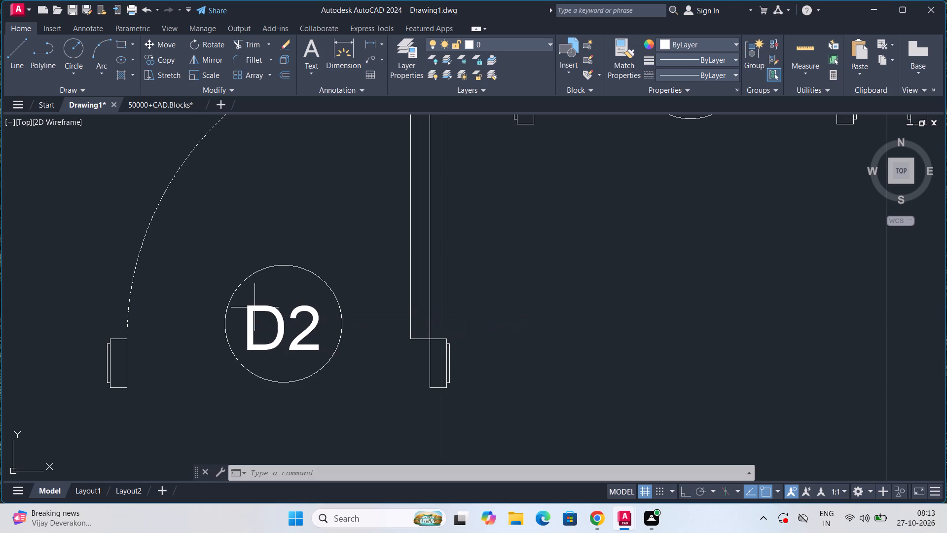
key(Escape)
key(Escape)
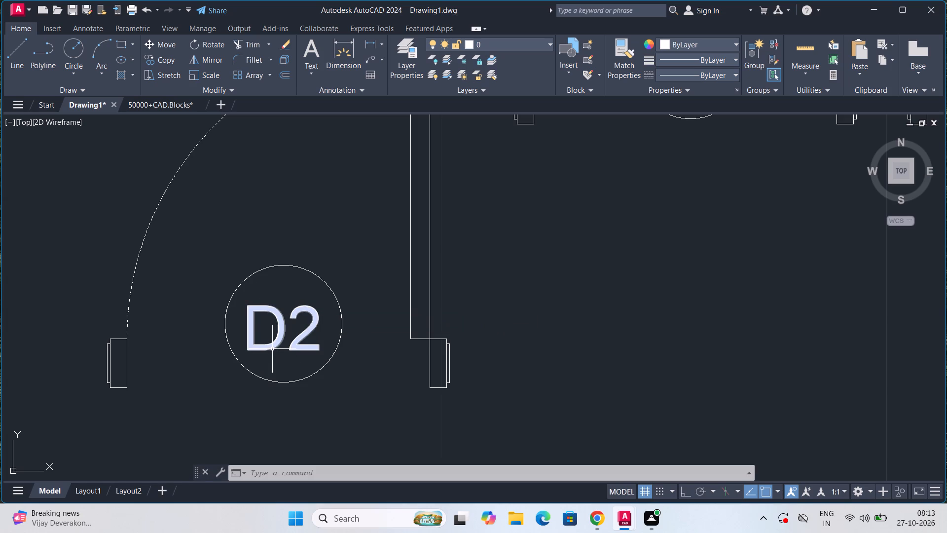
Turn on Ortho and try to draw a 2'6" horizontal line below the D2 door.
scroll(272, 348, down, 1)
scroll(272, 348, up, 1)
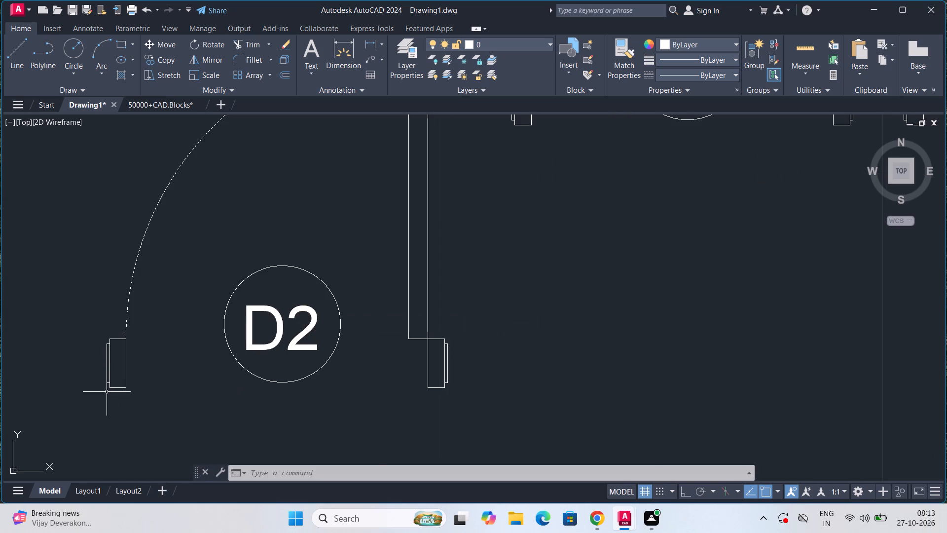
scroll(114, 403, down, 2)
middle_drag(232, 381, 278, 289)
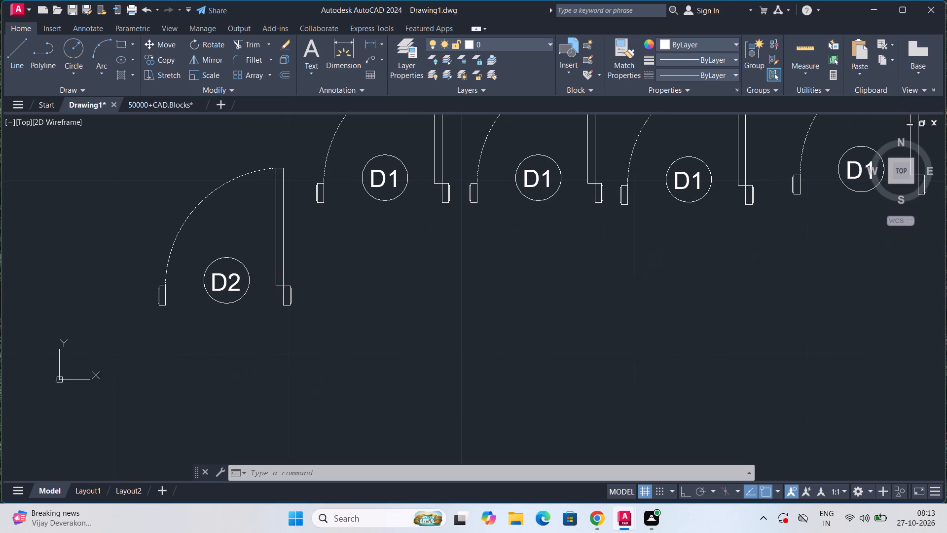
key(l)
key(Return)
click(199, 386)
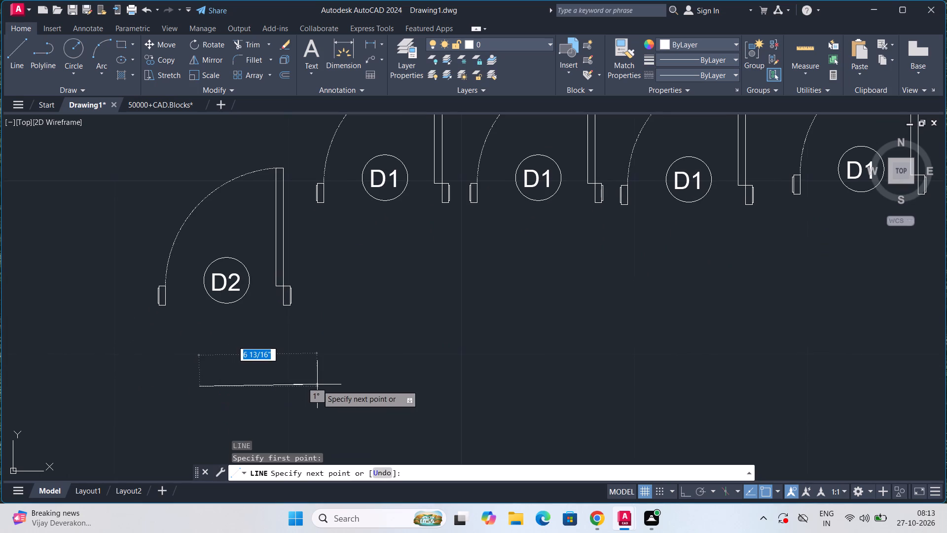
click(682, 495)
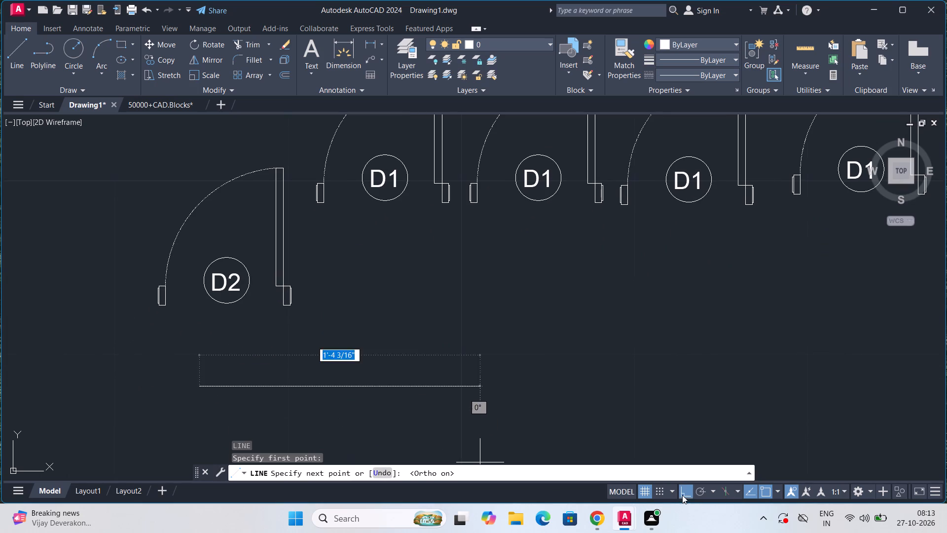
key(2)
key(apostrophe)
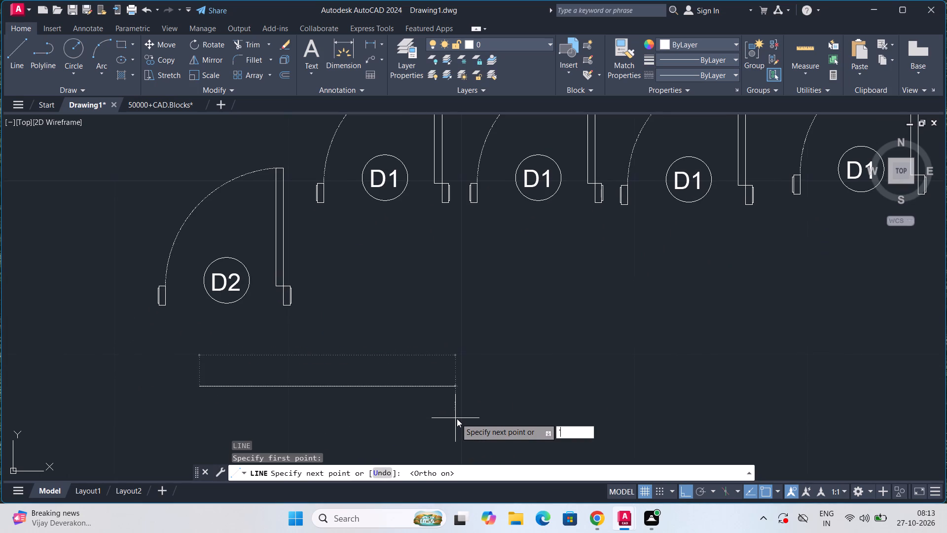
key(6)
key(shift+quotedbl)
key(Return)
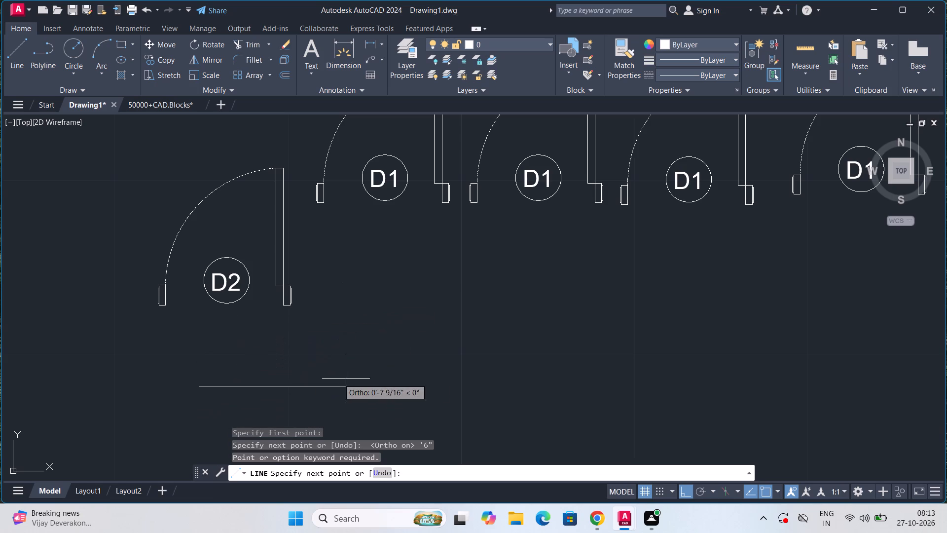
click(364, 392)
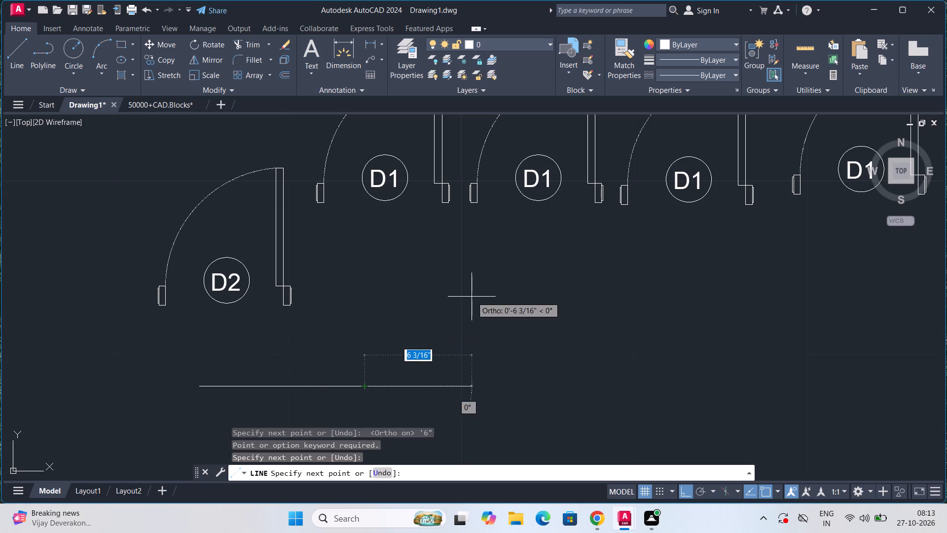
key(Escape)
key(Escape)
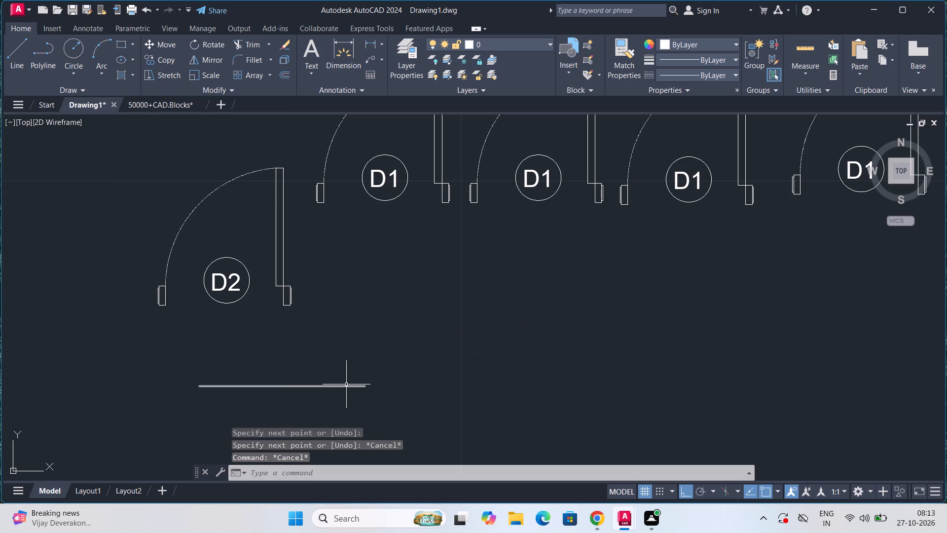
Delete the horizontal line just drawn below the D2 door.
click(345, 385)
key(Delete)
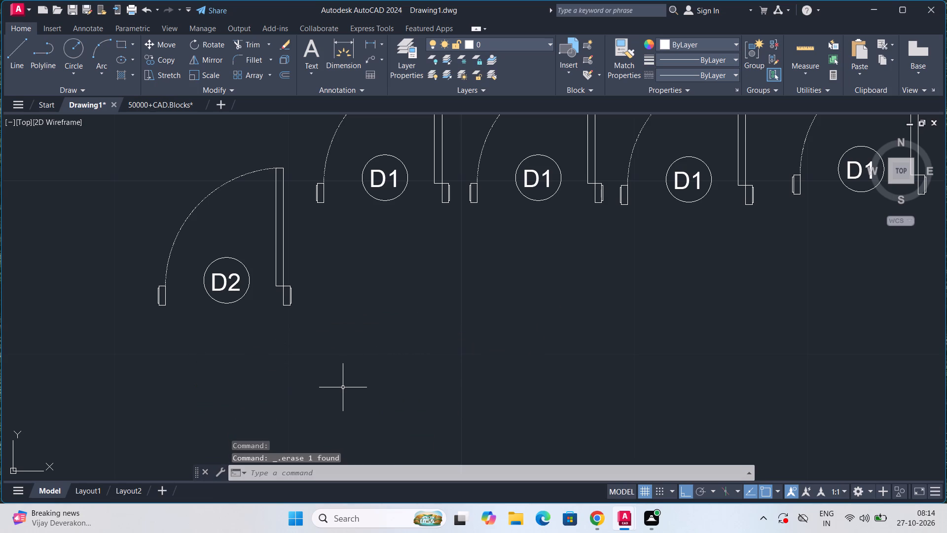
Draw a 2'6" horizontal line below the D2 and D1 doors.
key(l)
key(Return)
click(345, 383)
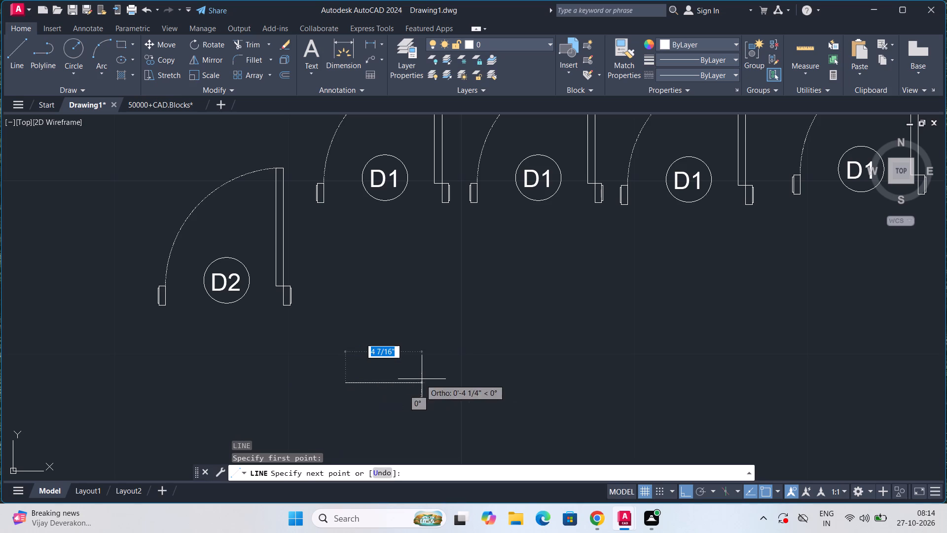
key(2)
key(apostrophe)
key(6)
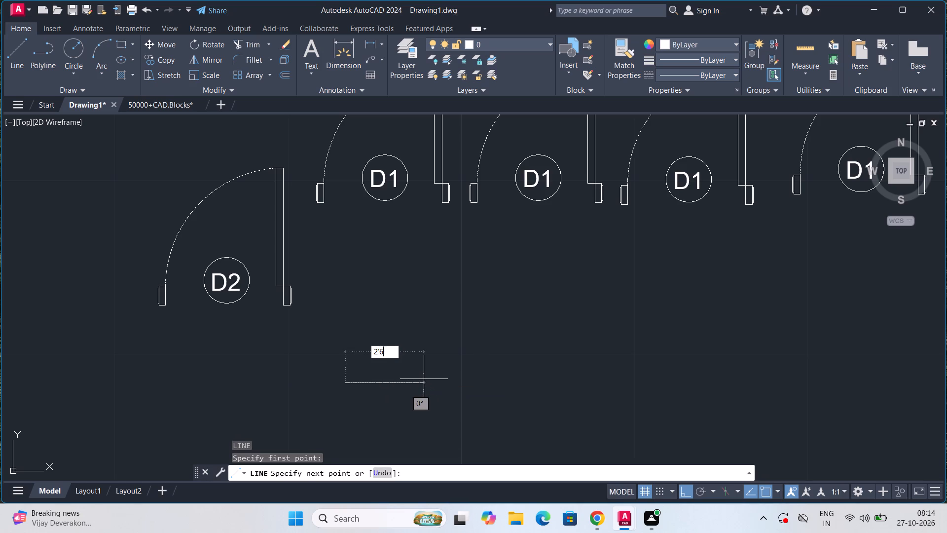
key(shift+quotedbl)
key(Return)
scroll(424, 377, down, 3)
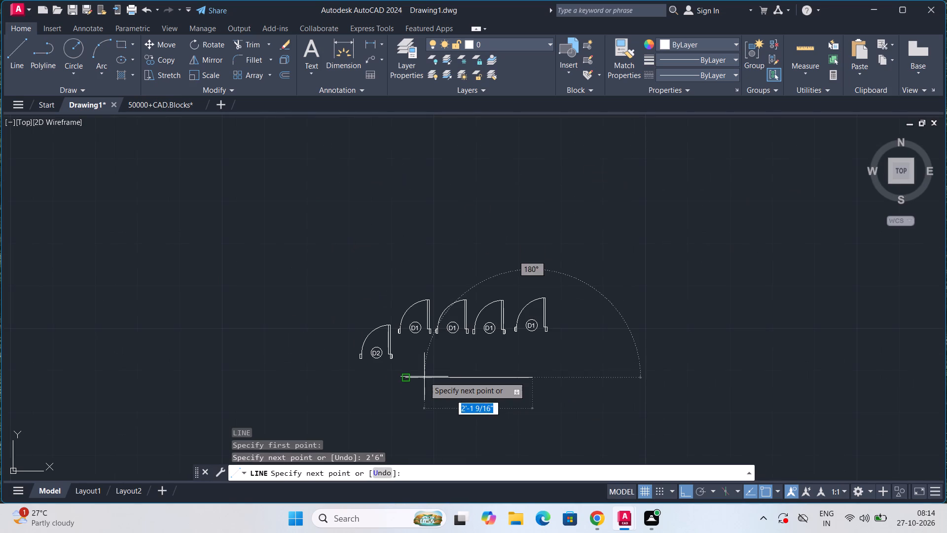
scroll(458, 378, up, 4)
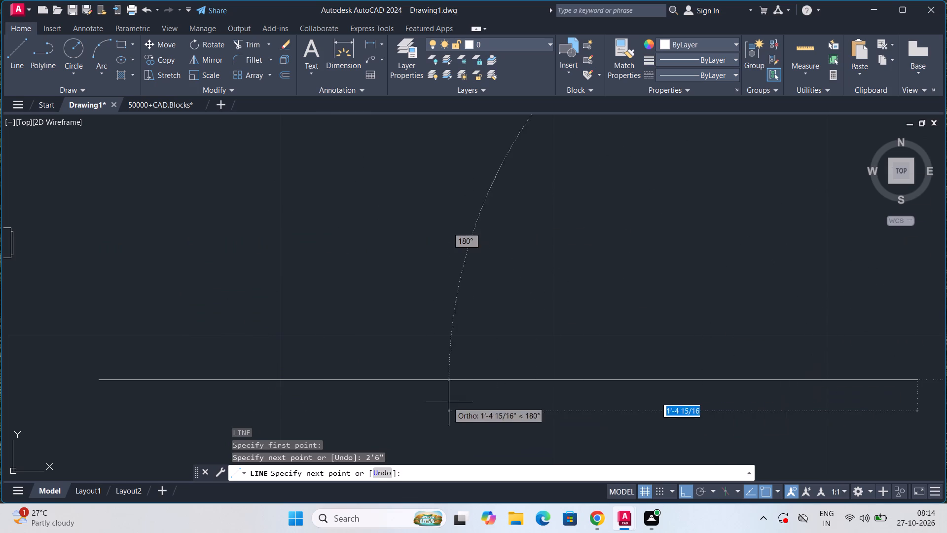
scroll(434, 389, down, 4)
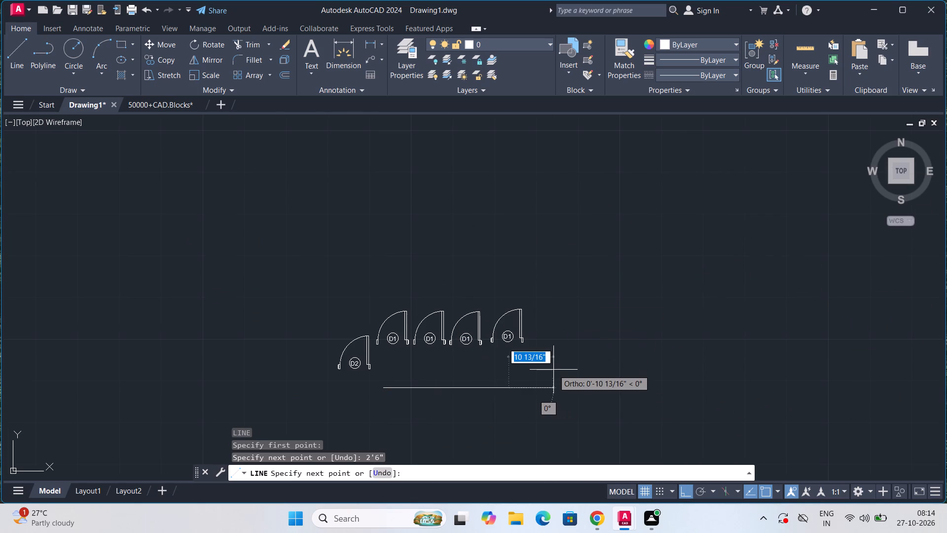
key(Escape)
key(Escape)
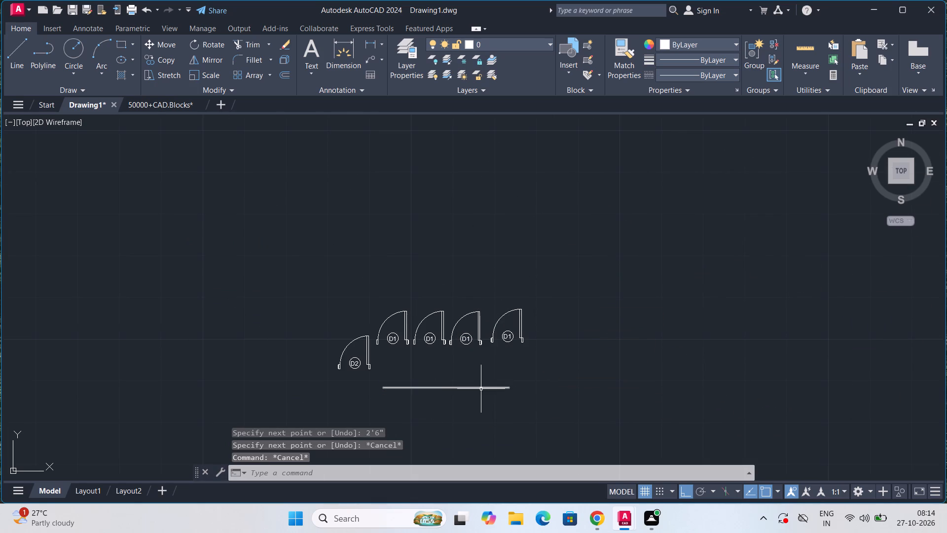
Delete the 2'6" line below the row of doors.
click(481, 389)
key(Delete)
Draw a 2'6" horizontal line in the open space between the floor plan and the small door blocks.
middle_drag(408, 388, 538, 260)
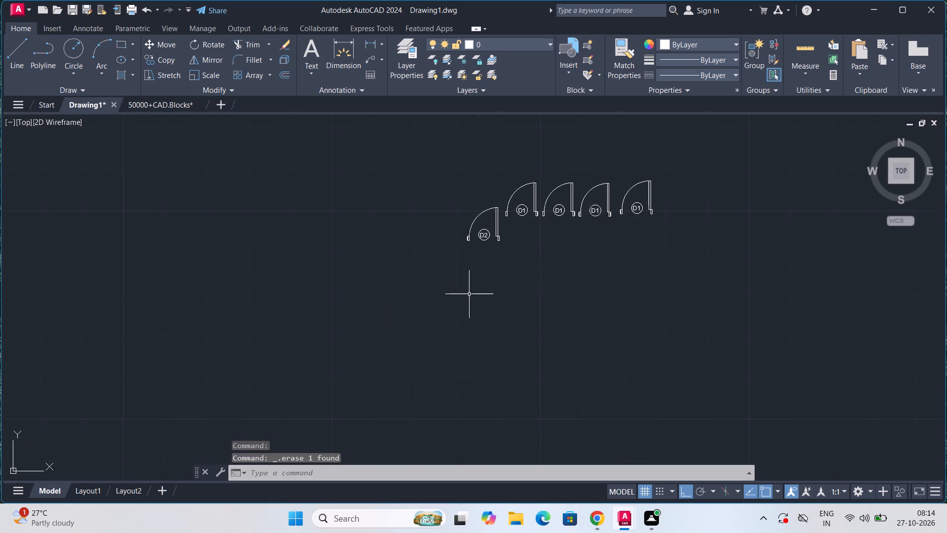
scroll(380, 344, down, 3)
middle_drag(367, 371, 496, 330)
scroll(496, 329, down, 1)
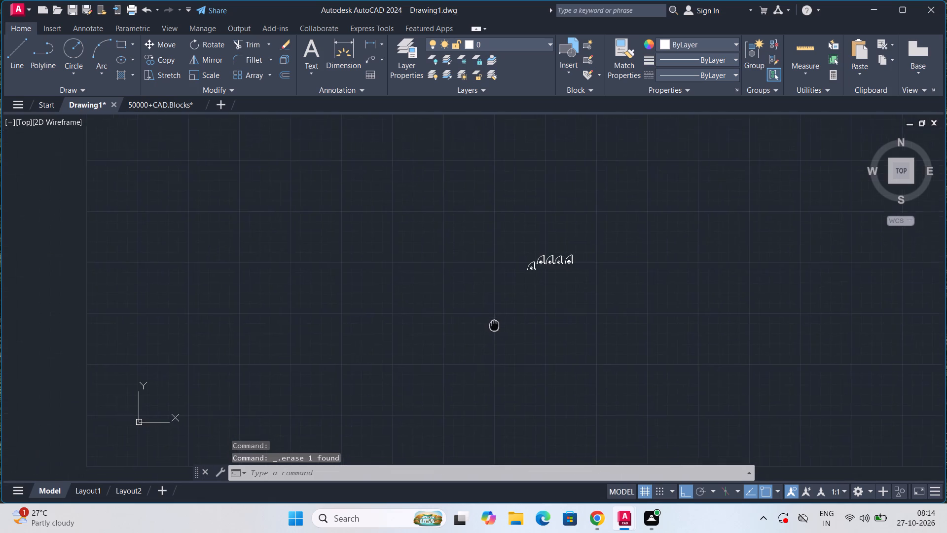
scroll(496, 330, down, 2)
scroll(462, 343, up, 2)
key(l)
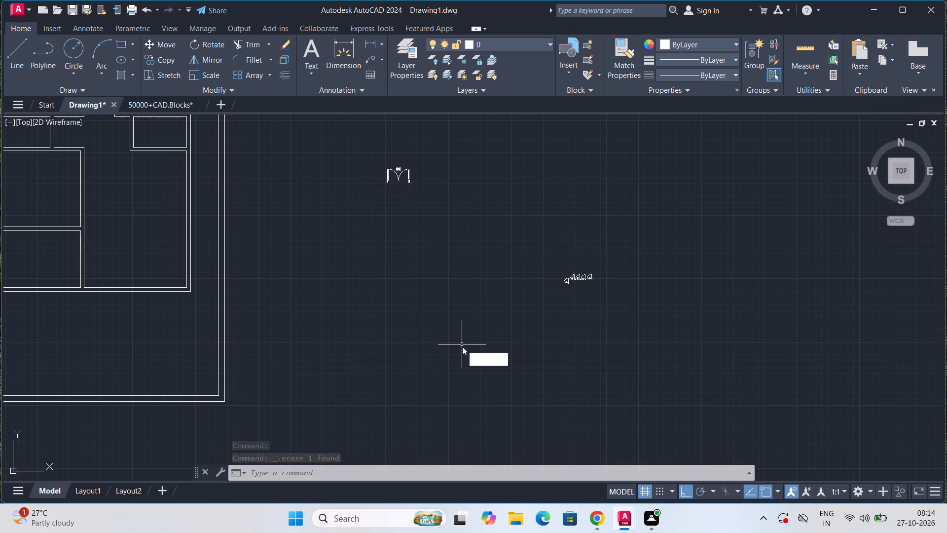
key(Return)
click(415, 325)
key(2)
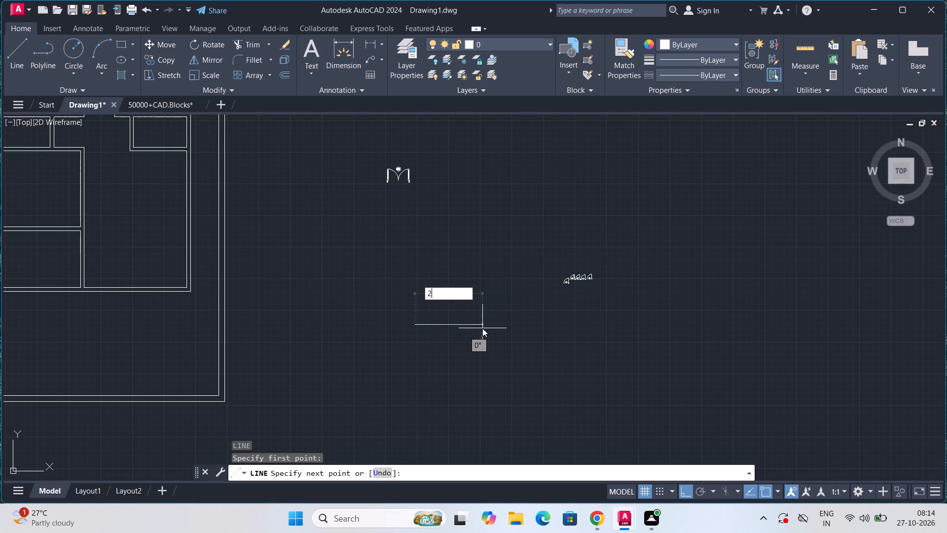
key(apostrophe)
text(6")
key(Return)
scroll(453, 279, up, 2)
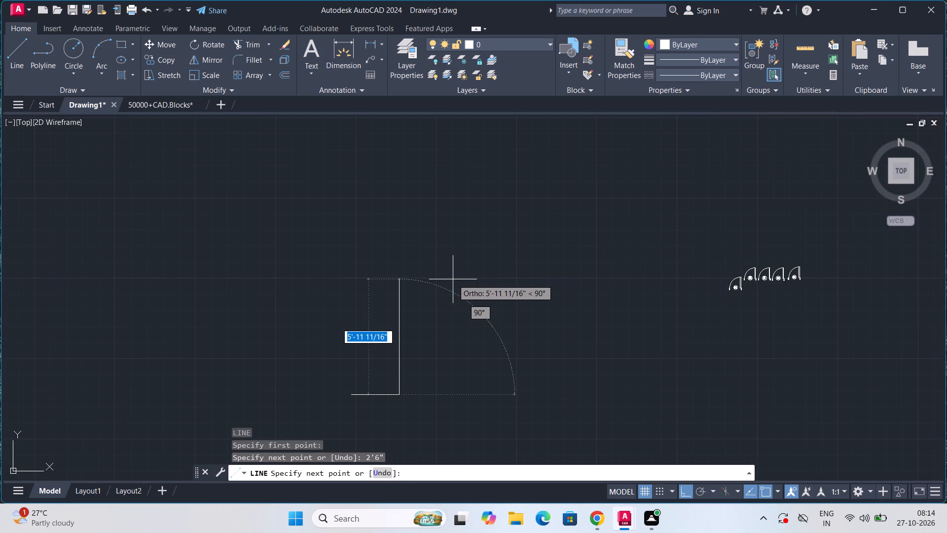
scroll(438, 291, up, 1)
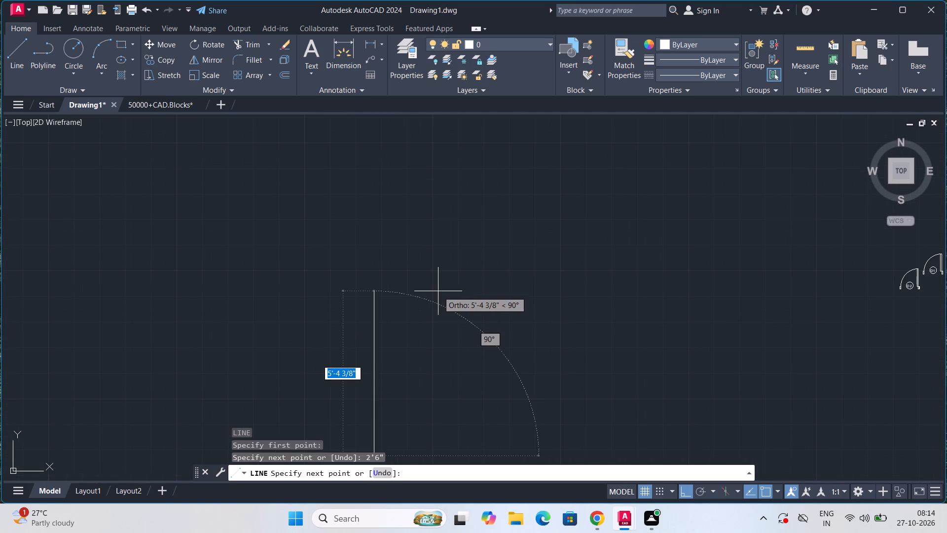
scroll(438, 291, down, 1)
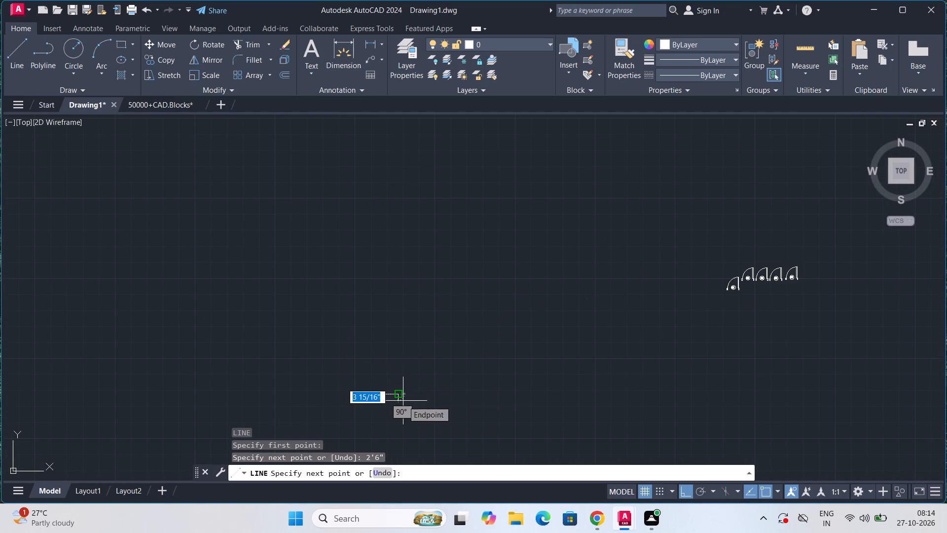
key(Escape)
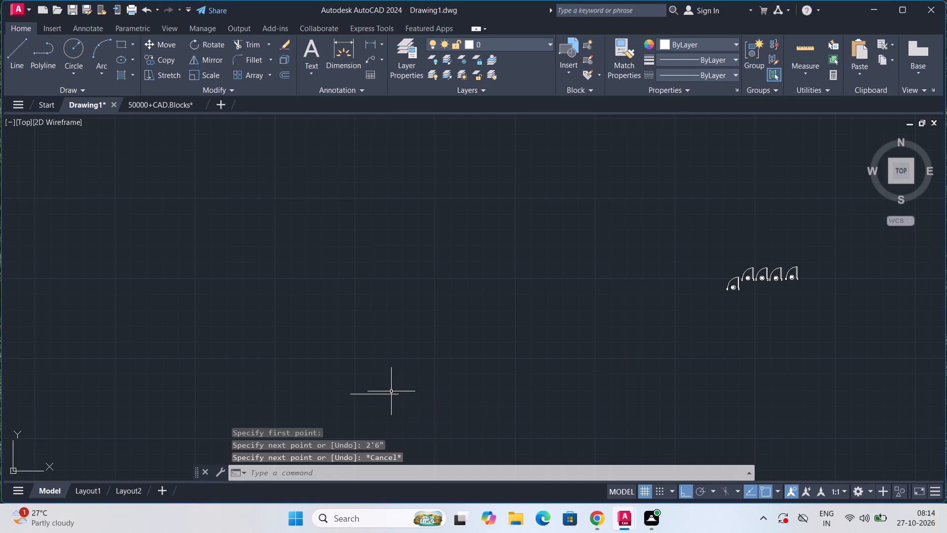
Check the overall width of the D1 door nearest the D2 door with a linear dimension, without placing it.
scroll(734, 284, up, 4)
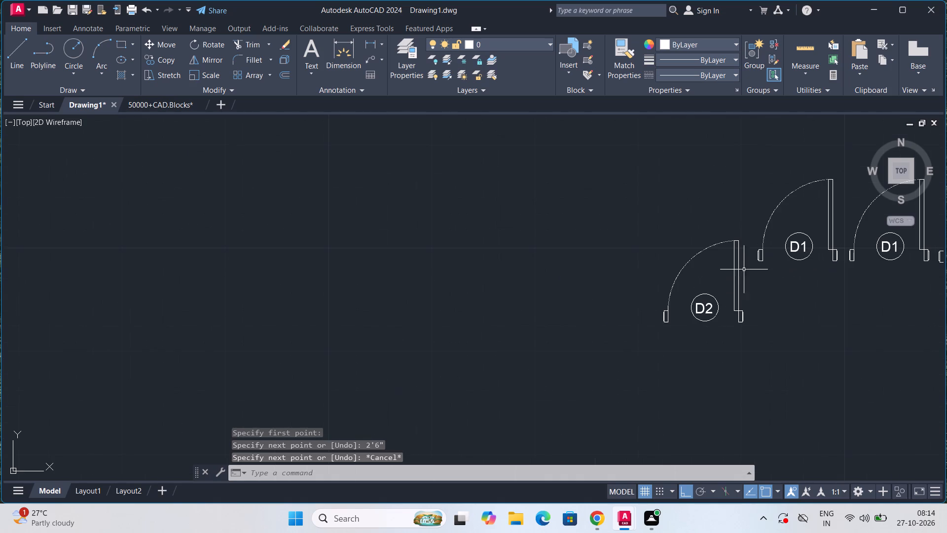
click(762, 256)
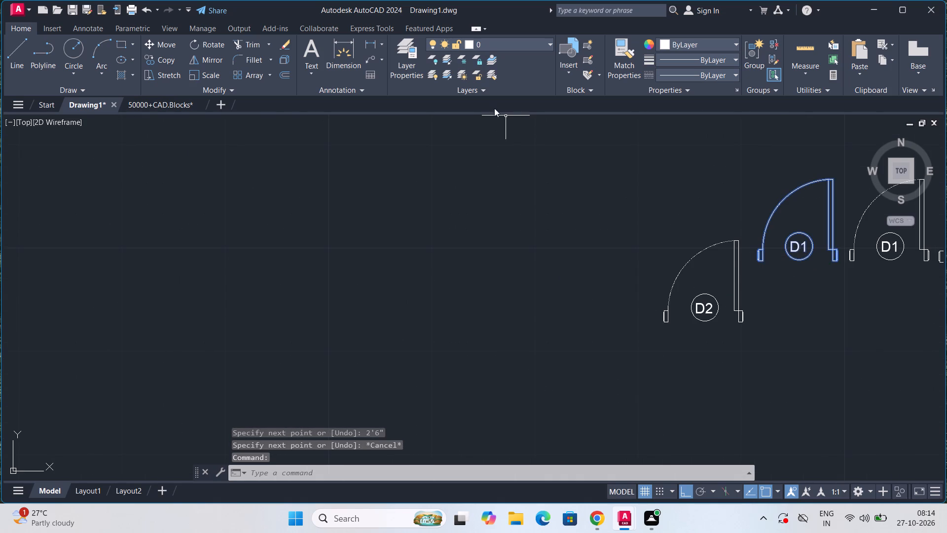
click(372, 48)
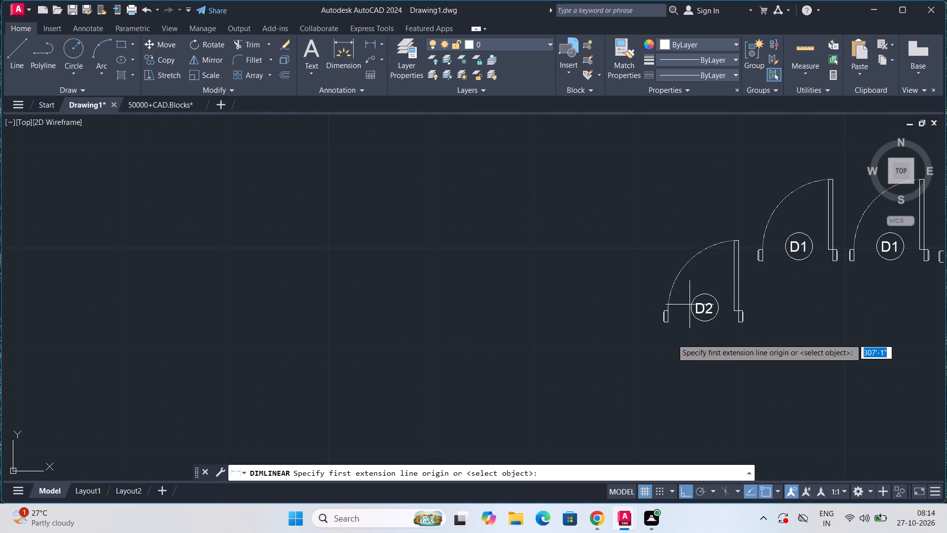
scroll(754, 282, up, 4)
middle_drag(758, 260, 344, 434)
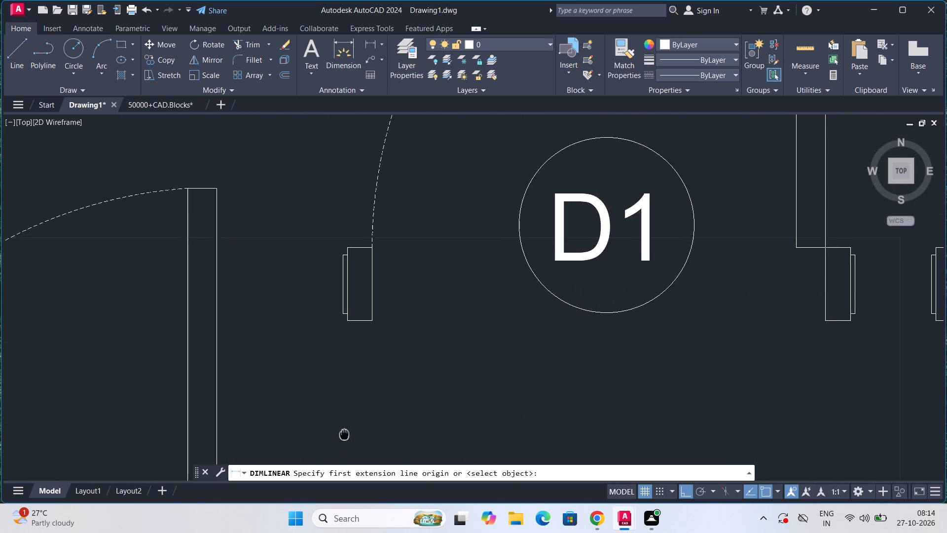
scroll(386, 365, down, 1)
click(358, 338)
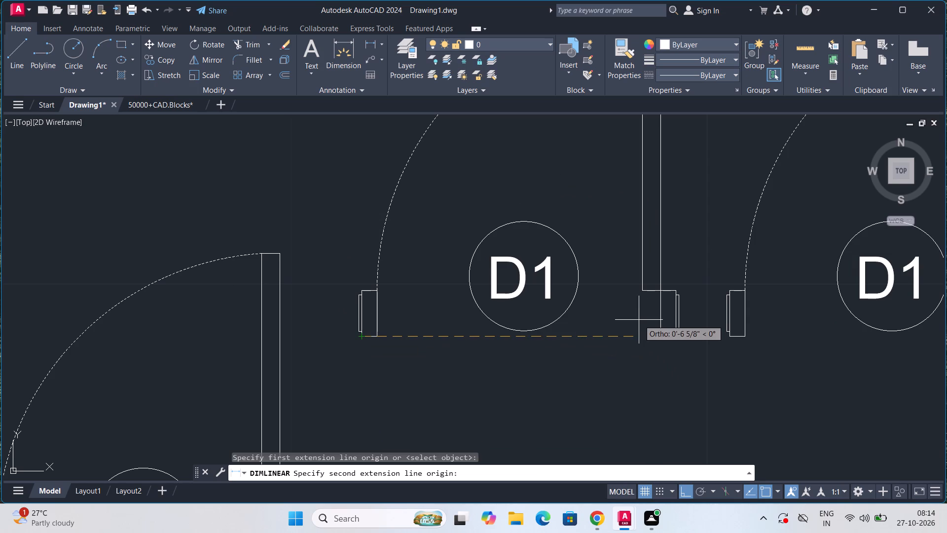
click(676, 335)
scroll(667, 372, down, 2)
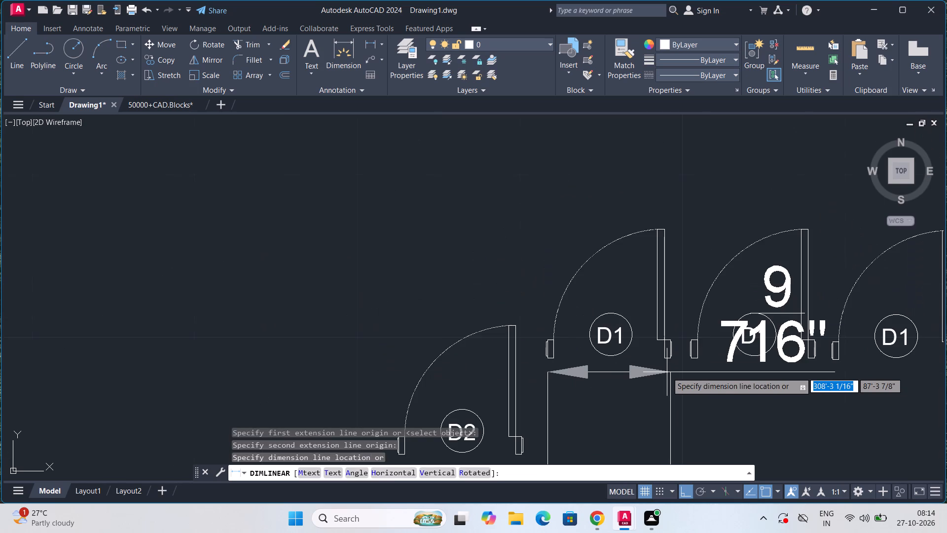
scroll(667, 372, down, 1)
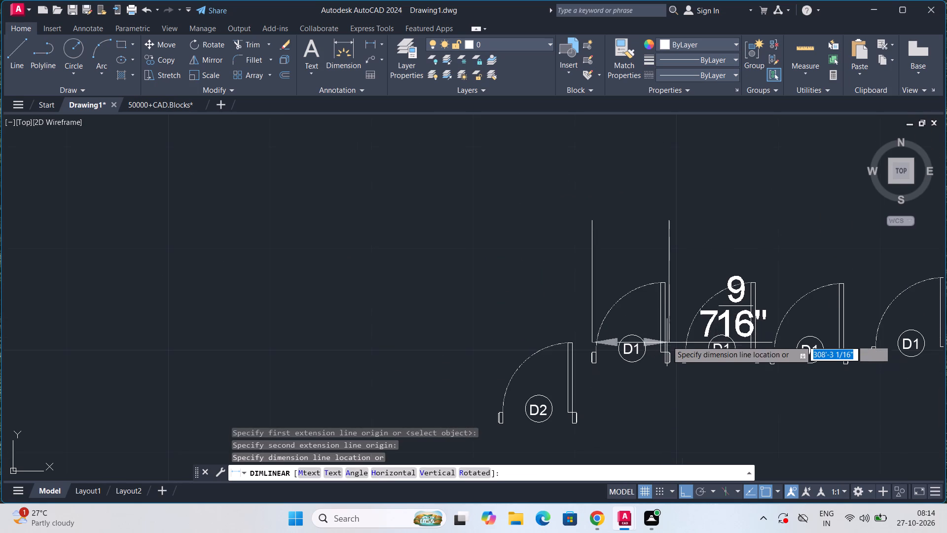
key(Escape)
key(Escape)
key(Escape)
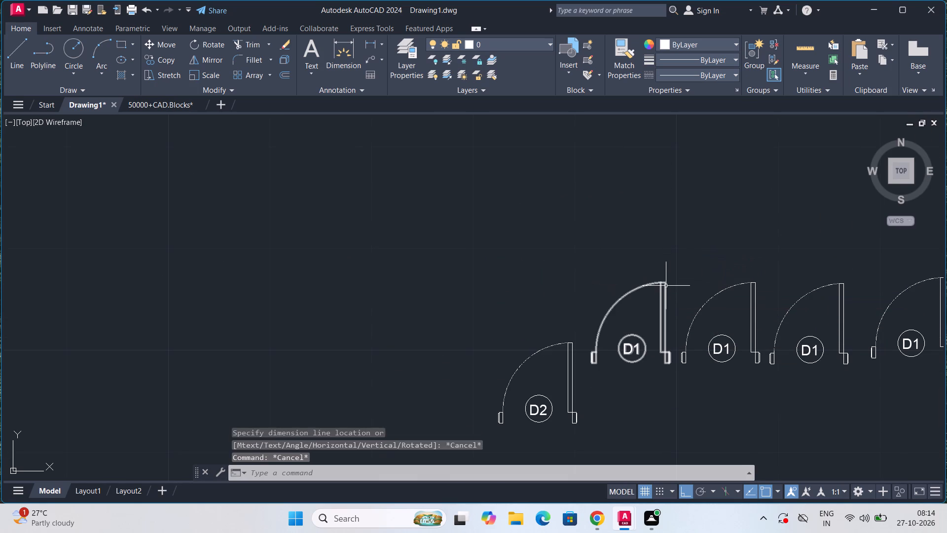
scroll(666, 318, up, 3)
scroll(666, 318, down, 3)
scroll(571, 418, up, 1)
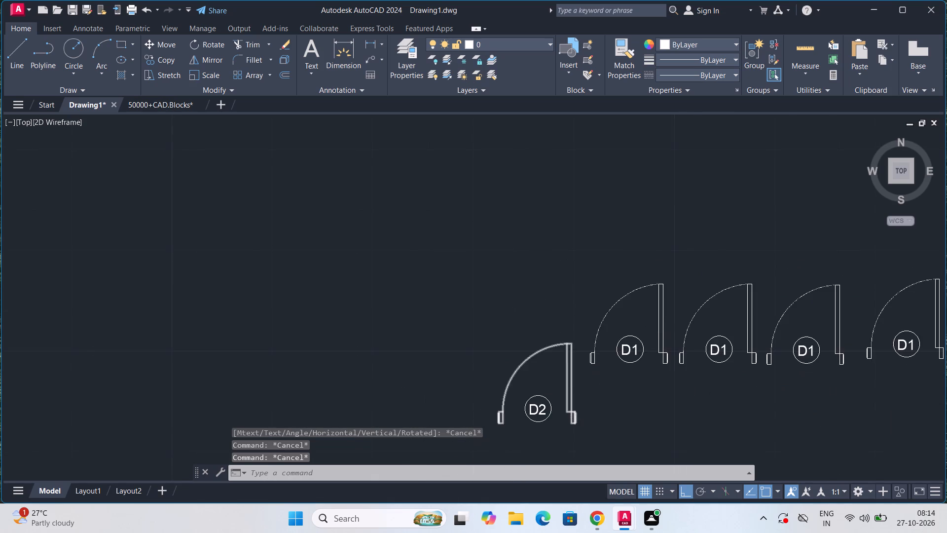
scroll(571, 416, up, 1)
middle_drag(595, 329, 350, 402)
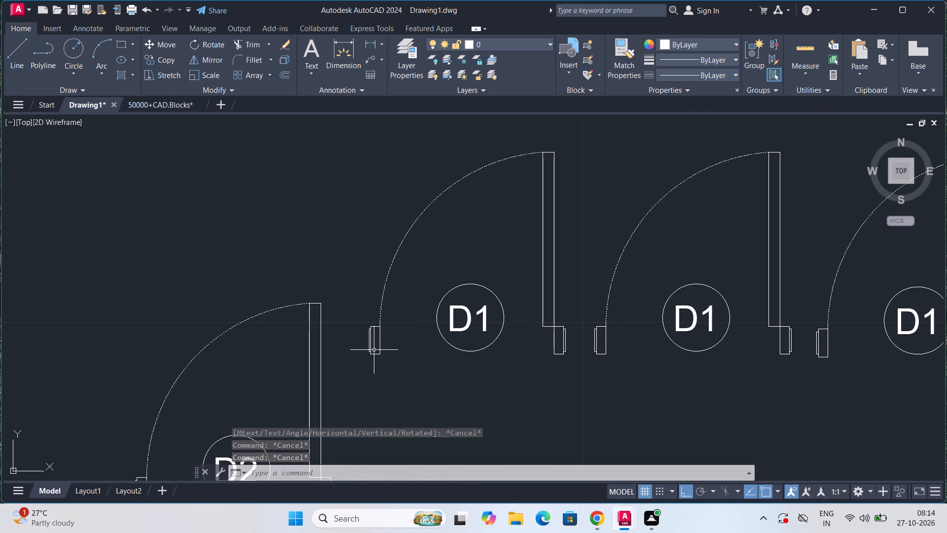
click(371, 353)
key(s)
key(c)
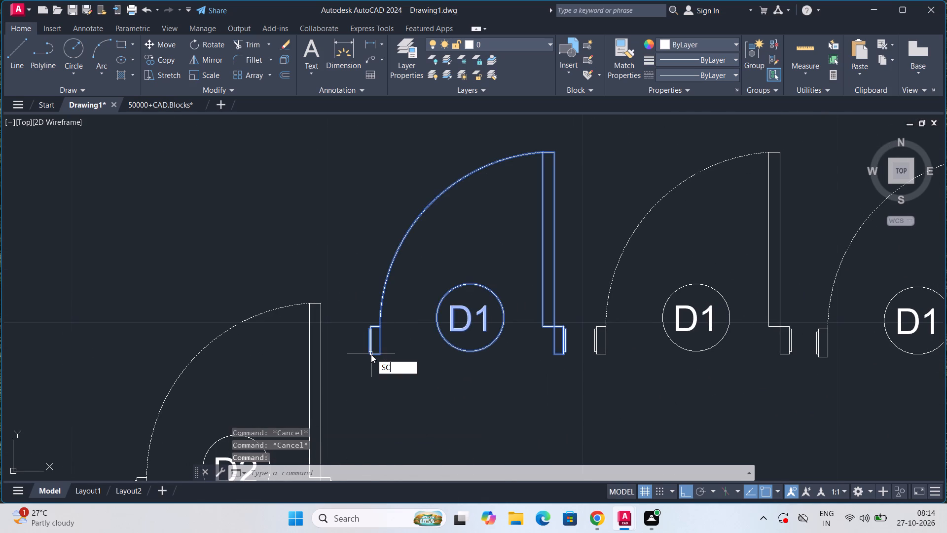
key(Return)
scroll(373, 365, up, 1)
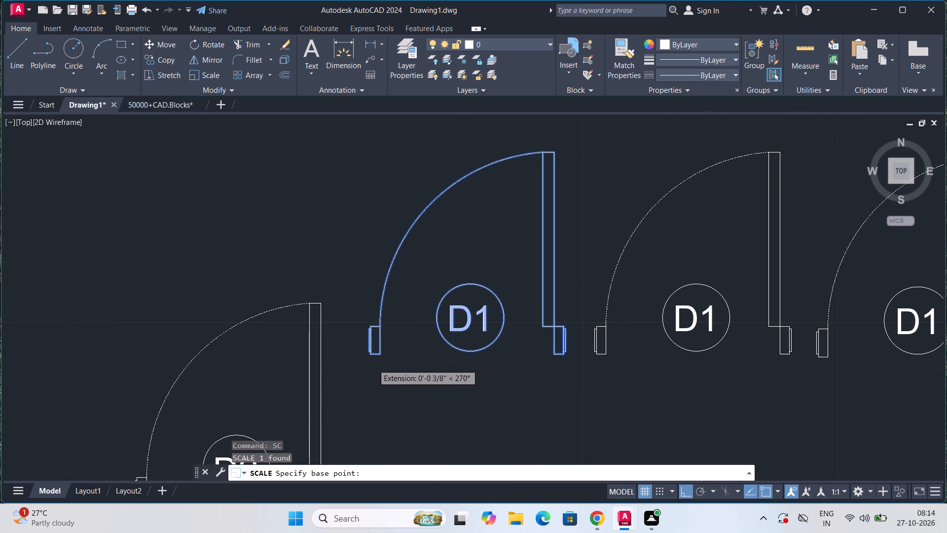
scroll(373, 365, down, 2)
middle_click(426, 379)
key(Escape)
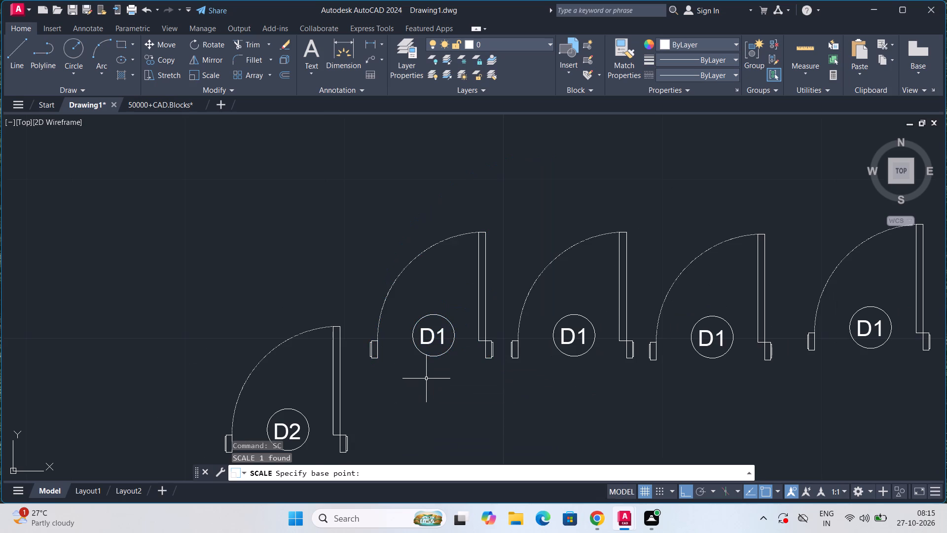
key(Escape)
Delete the three D1 doors farthest from the D2 door, keeping the D1 nearest it.
scroll(443, 372, down, 1)
drag(711, 366, 505, 318)
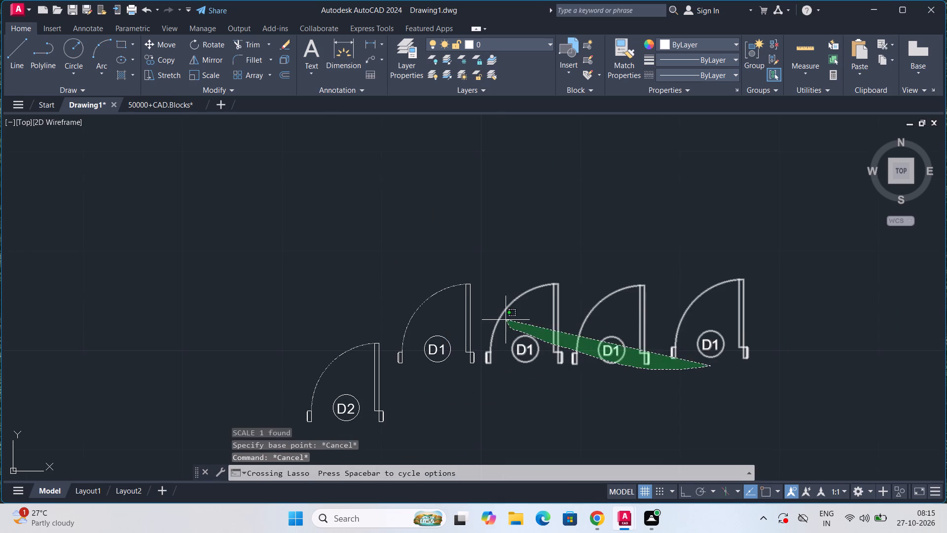
drag(505, 318, 820, 261)
key(Delete)
Draw a 2'9" horizontal line just below the remaining D1 door.
scroll(487, 400, up, 2)
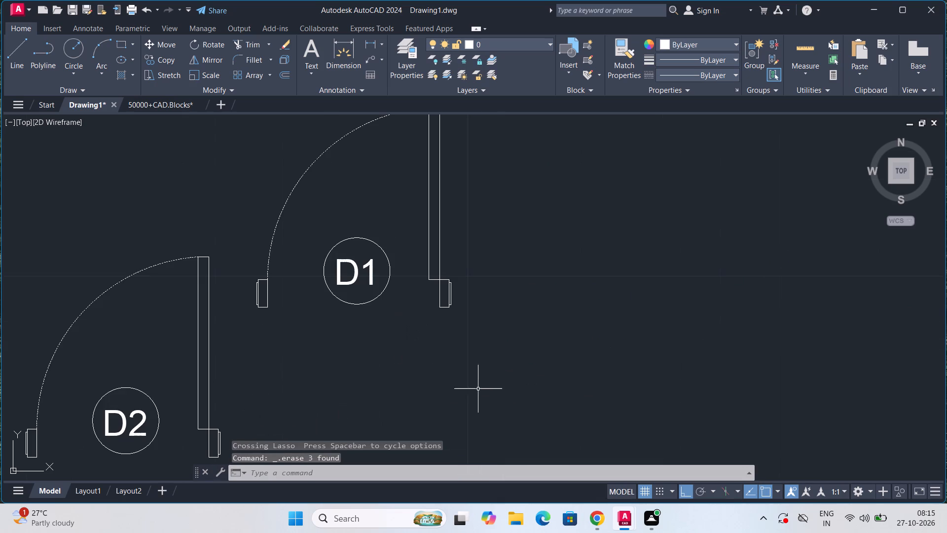
key(l)
key(Return)
click(354, 349)
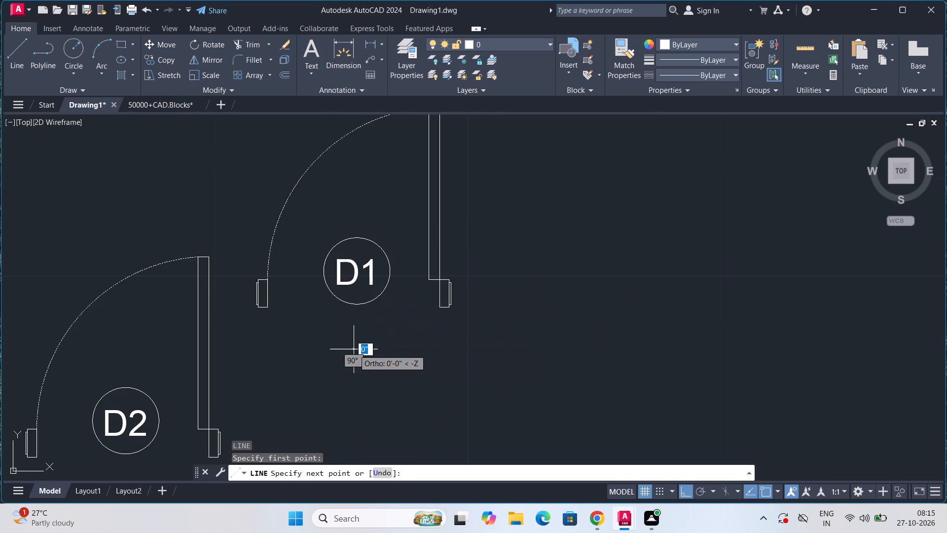
key(2)
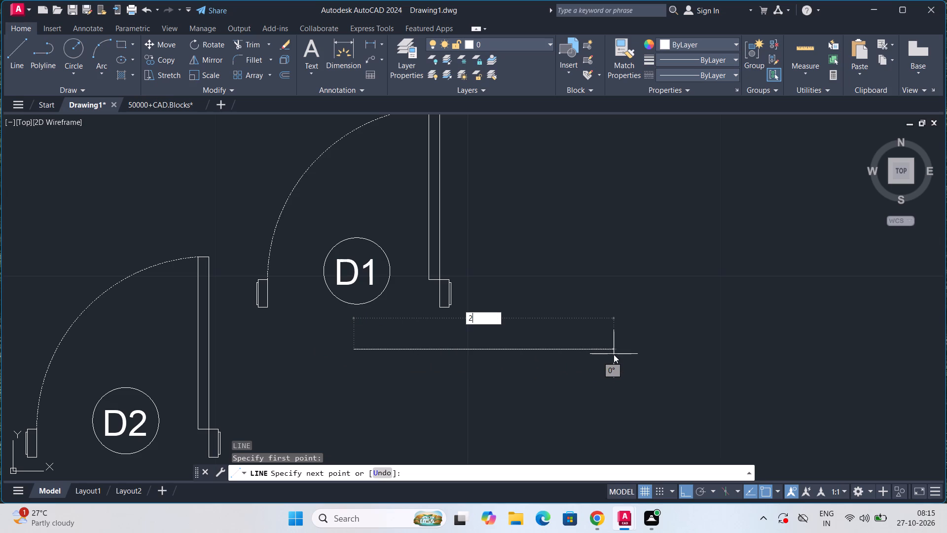
key(apostrophe)
key(9)
key(shift+quotedbl)
key(Return)
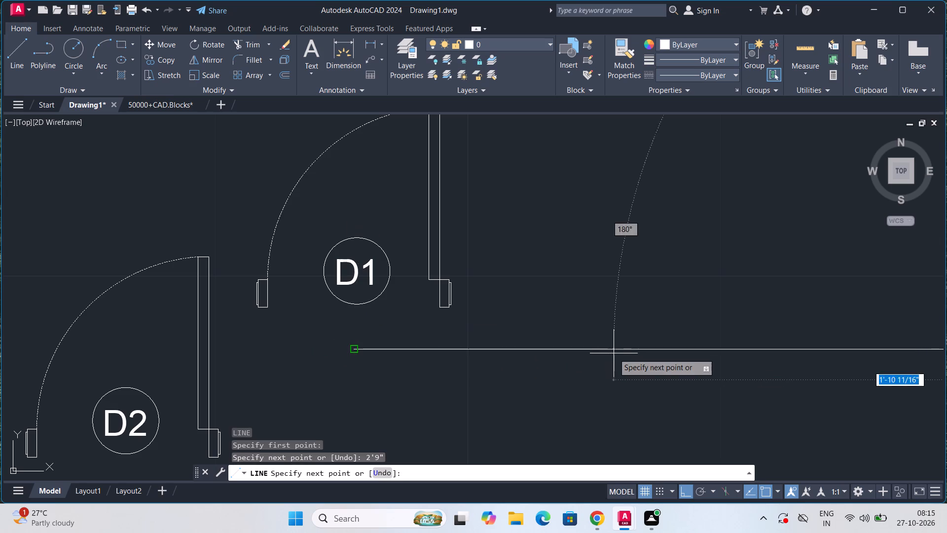
scroll(614, 353, down, 8)
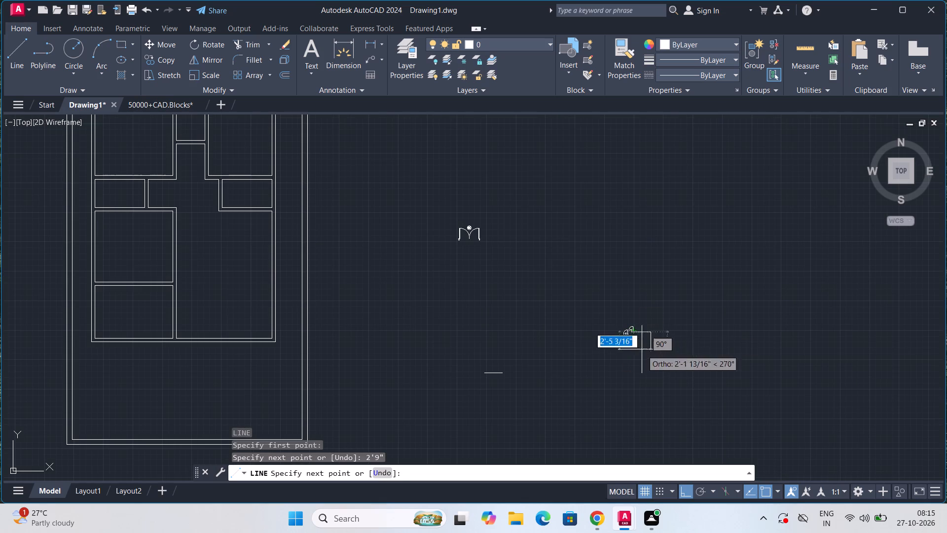
scroll(647, 290, up, 3)
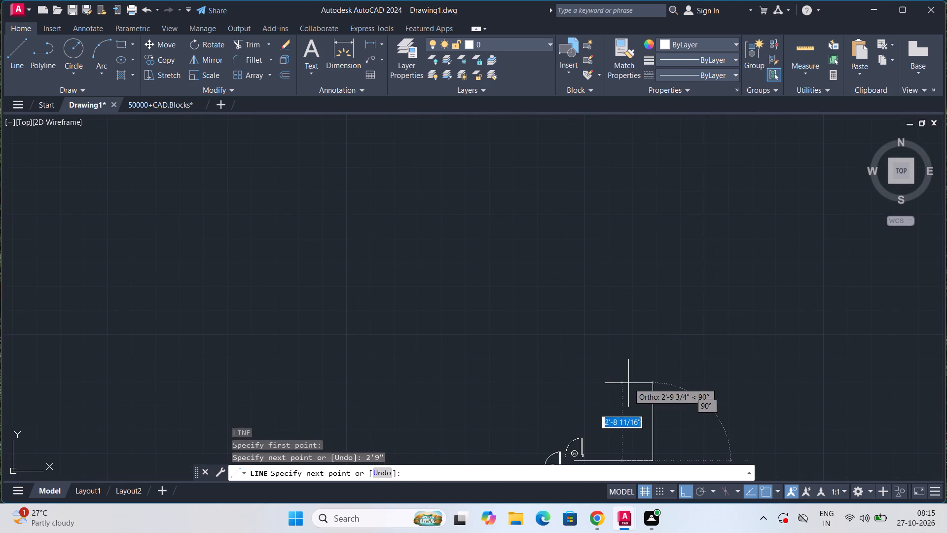
key(Escape)
Move the D1 door freely, with ortho off, so its left jamb's lower outer corner sits on the 2'9" line's left endpoint.
middle_drag(621, 422, 619, 302)
scroll(587, 357, up, 2)
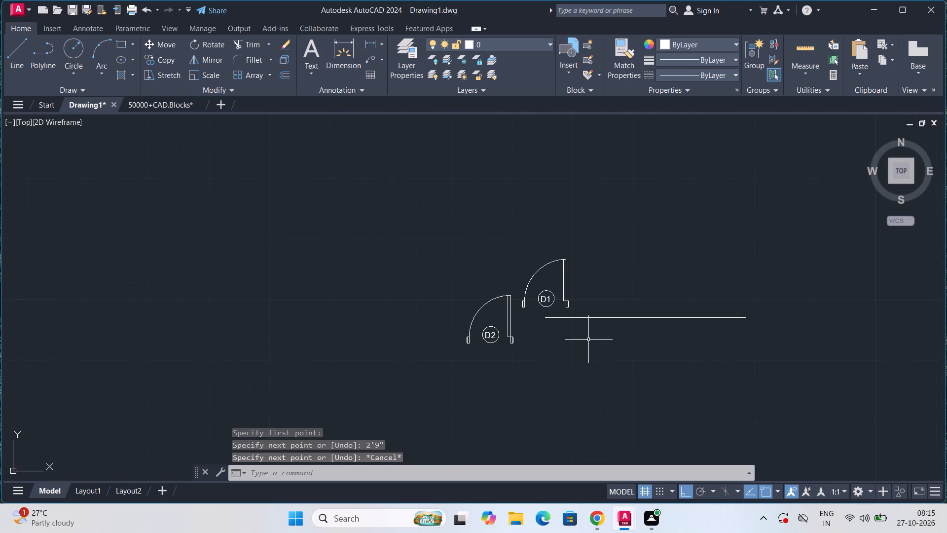
scroll(557, 306, up, 2)
click(468, 310)
key(m)
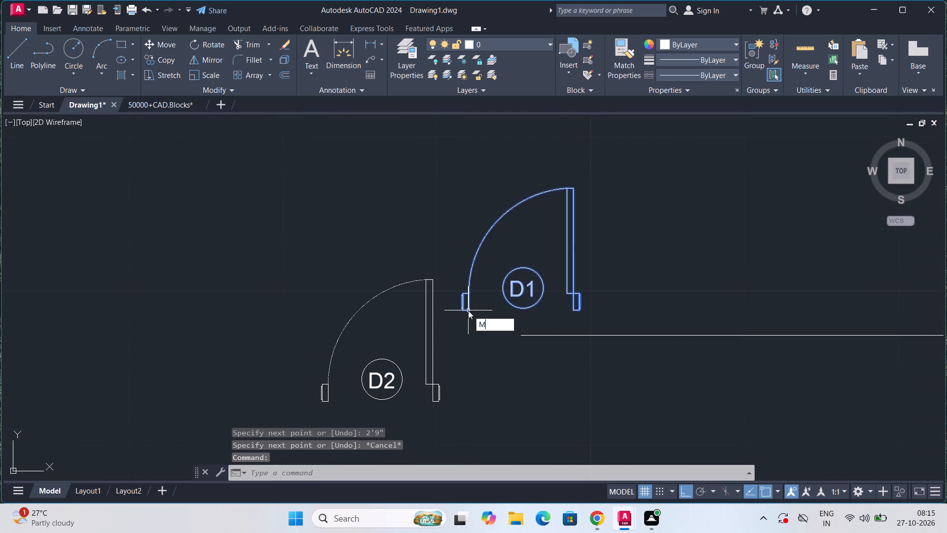
key(Return)
scroll(468, 317, up, 3)
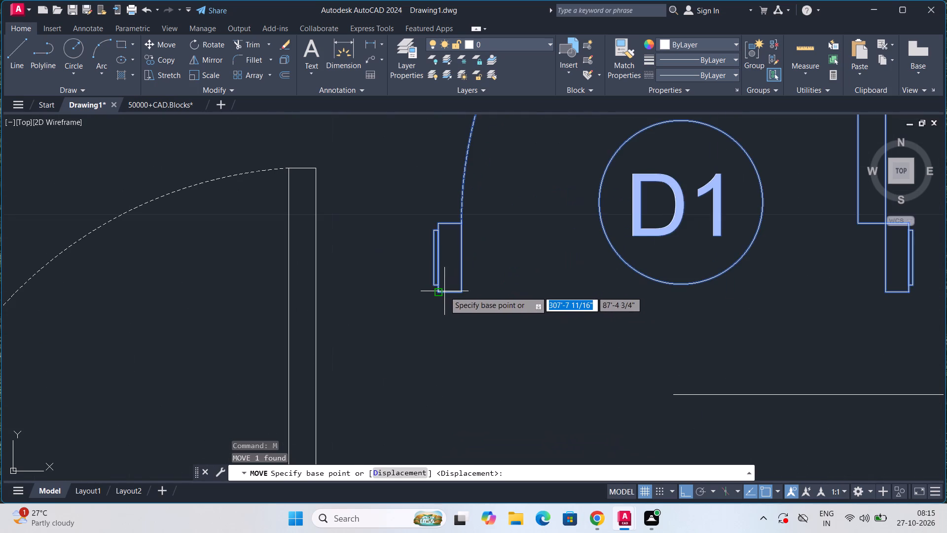
click(442, 291)
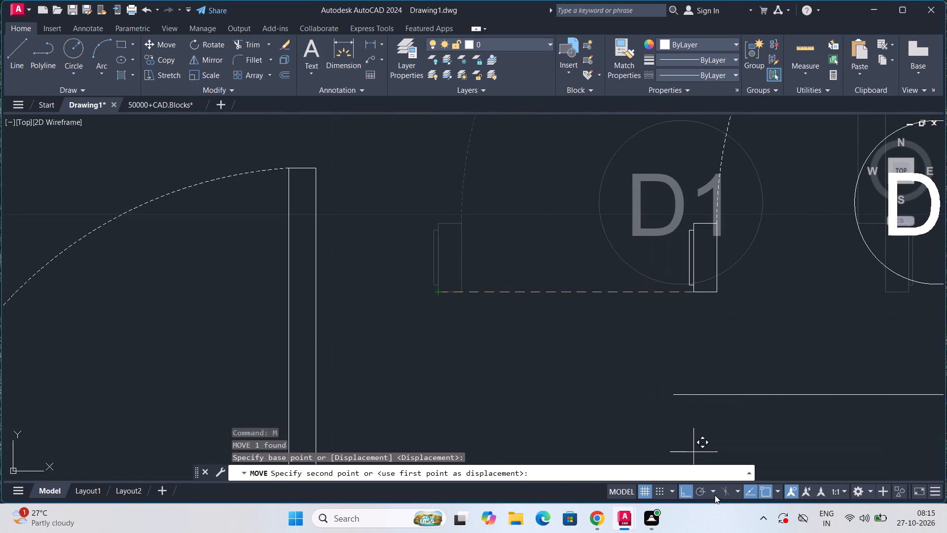
click(692, 495)
scroll(675, 398, up, 3)
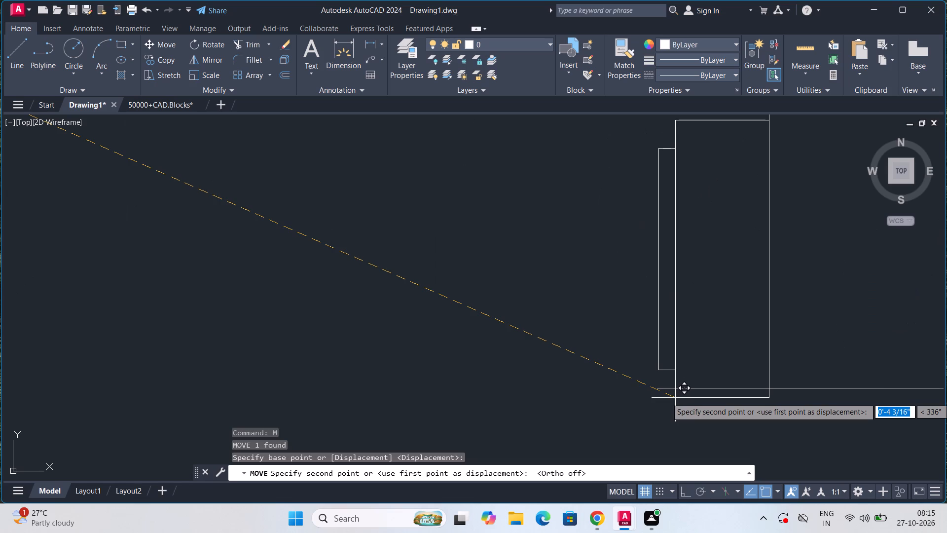
click(657, 388)
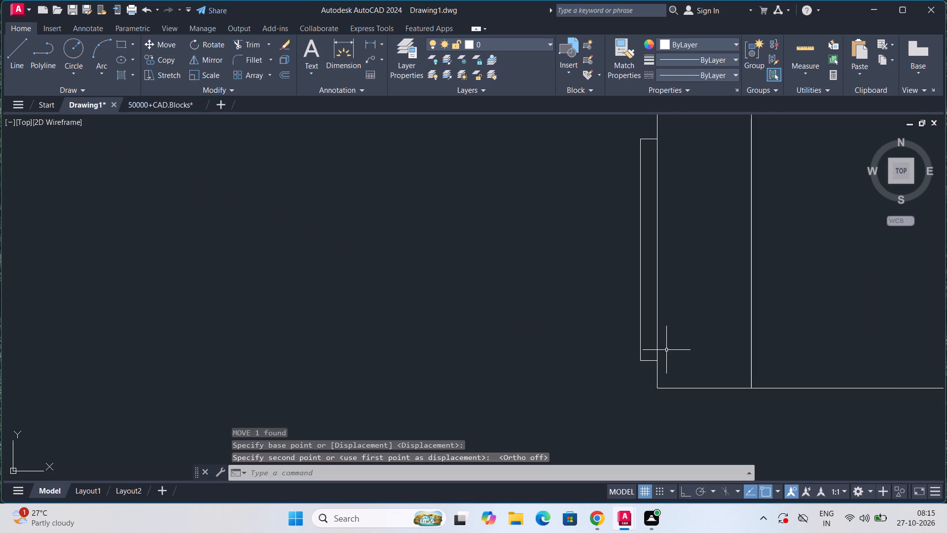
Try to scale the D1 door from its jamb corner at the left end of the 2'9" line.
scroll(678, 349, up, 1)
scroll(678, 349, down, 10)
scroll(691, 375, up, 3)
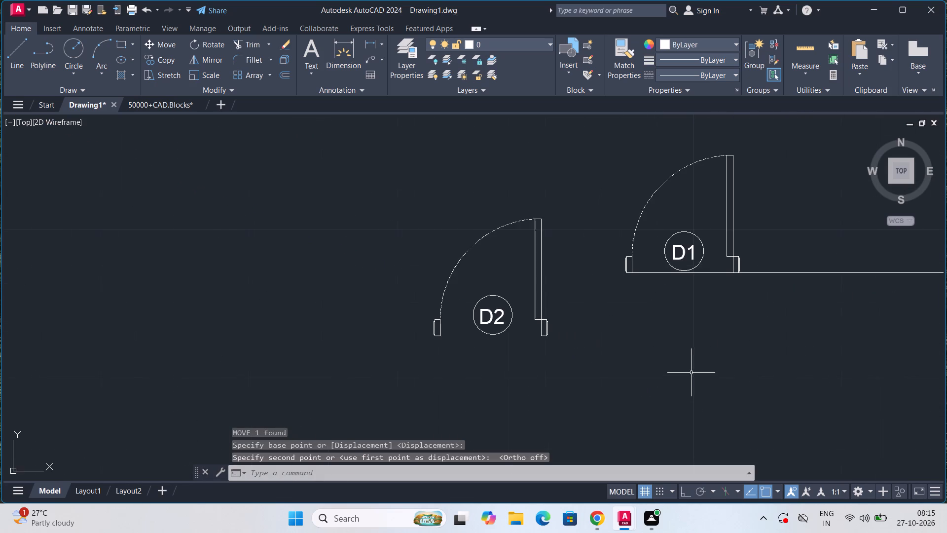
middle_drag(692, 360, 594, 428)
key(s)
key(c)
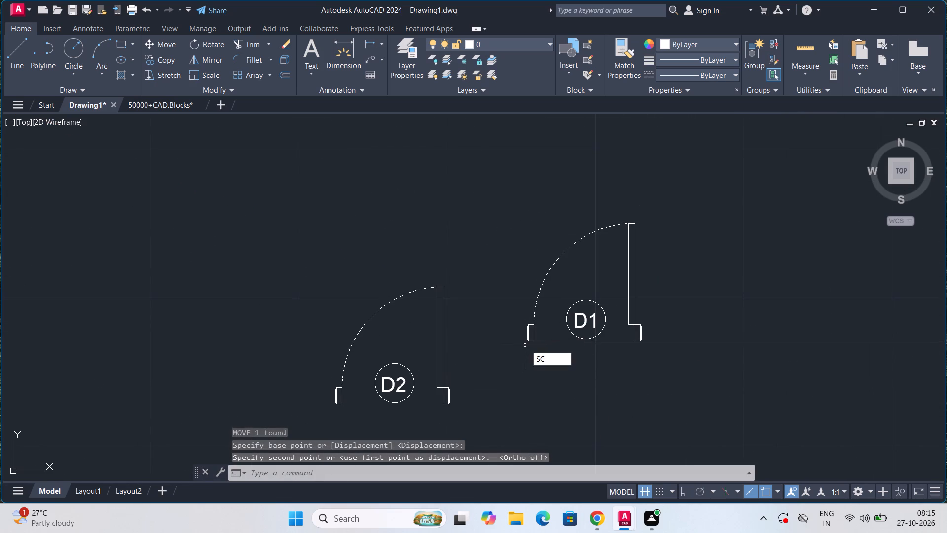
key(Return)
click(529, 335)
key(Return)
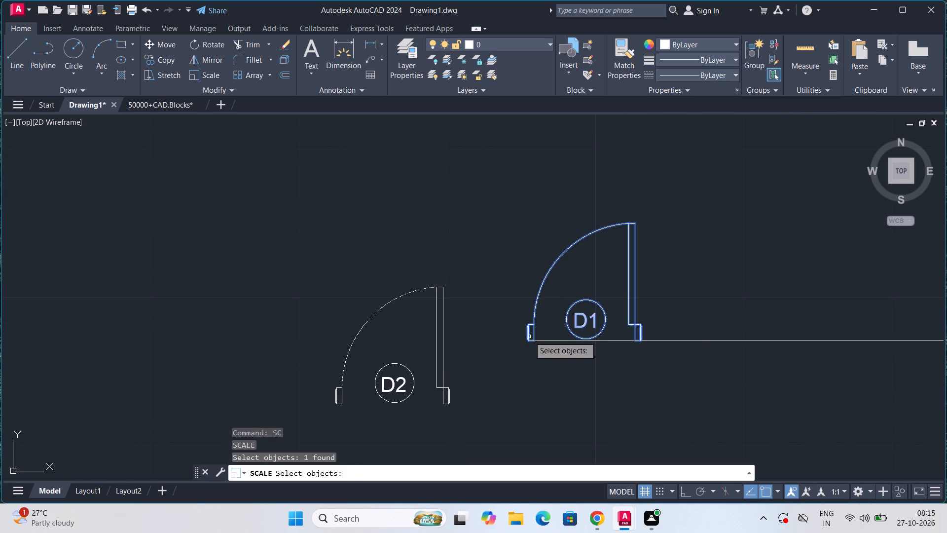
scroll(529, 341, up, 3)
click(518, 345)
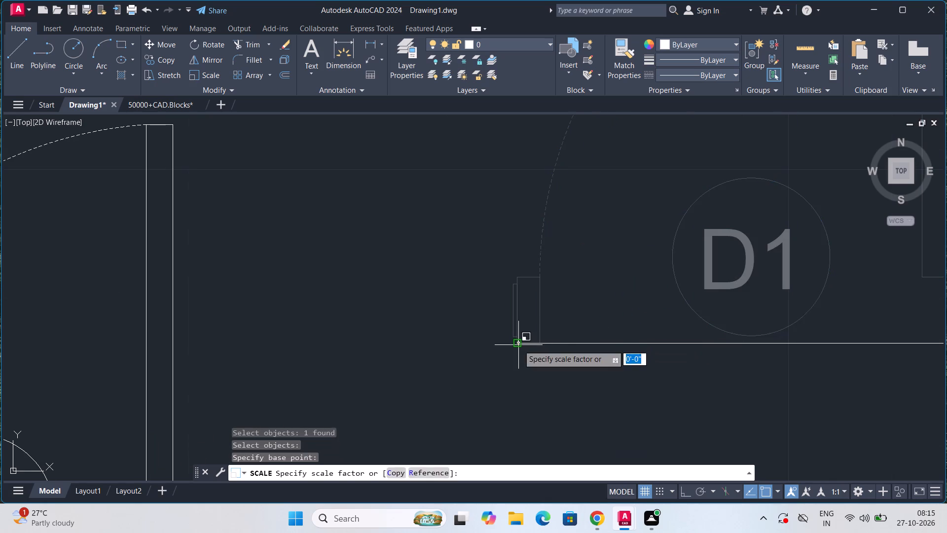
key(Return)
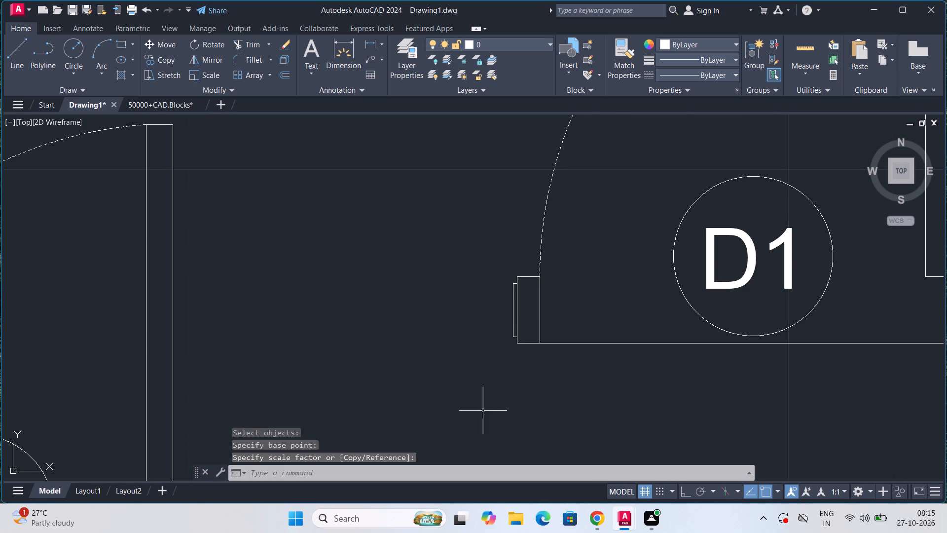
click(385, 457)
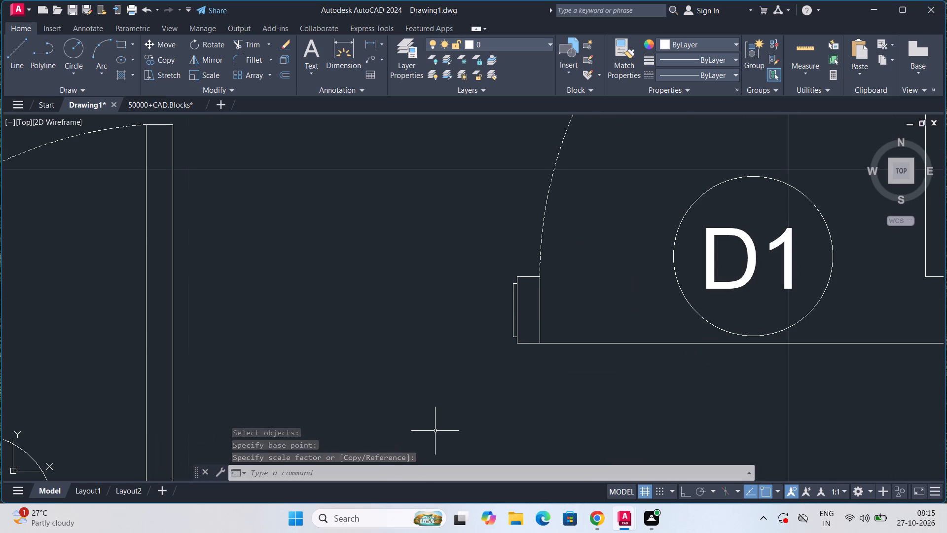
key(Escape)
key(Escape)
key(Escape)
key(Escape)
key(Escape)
Scale the D1 door by reference from its left jamb's lower outer corner, making its jamb-to-jamb width match the 2'9" line.
text(SC)
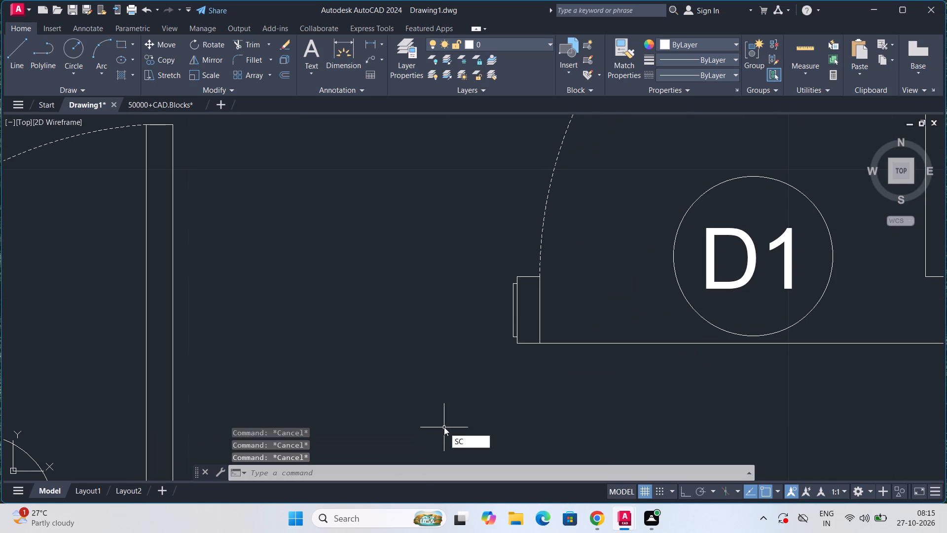
key(Return)
click(535, 279)
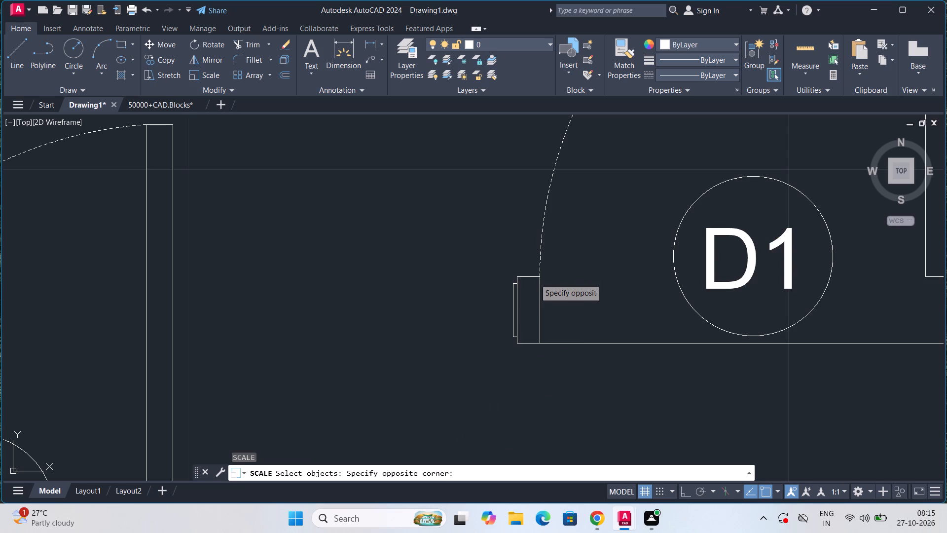
click(536, 276)
click(536, 275)
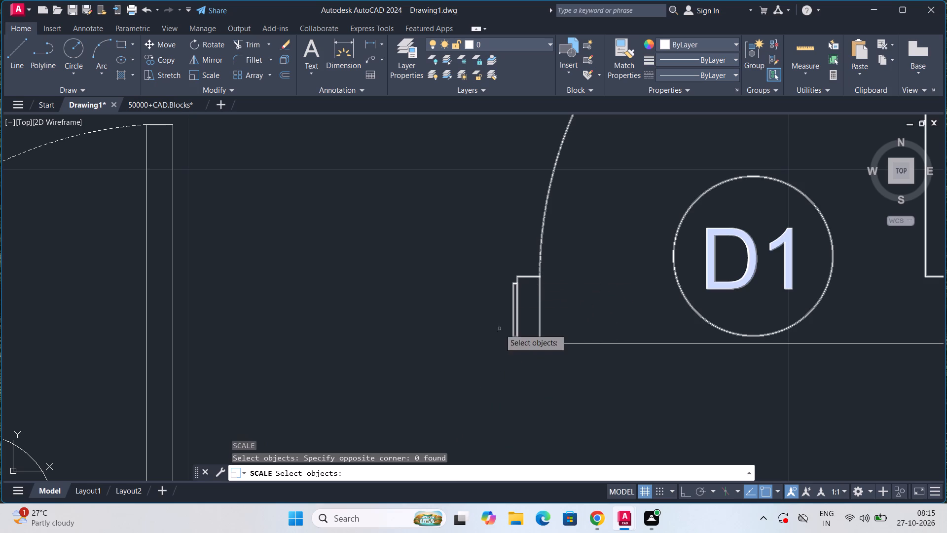
click(539, 265)
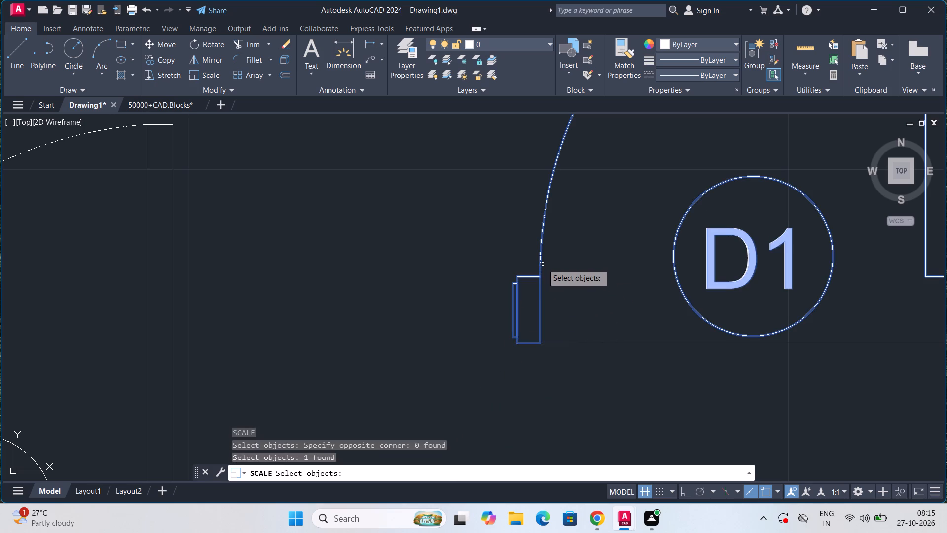
key(Return)
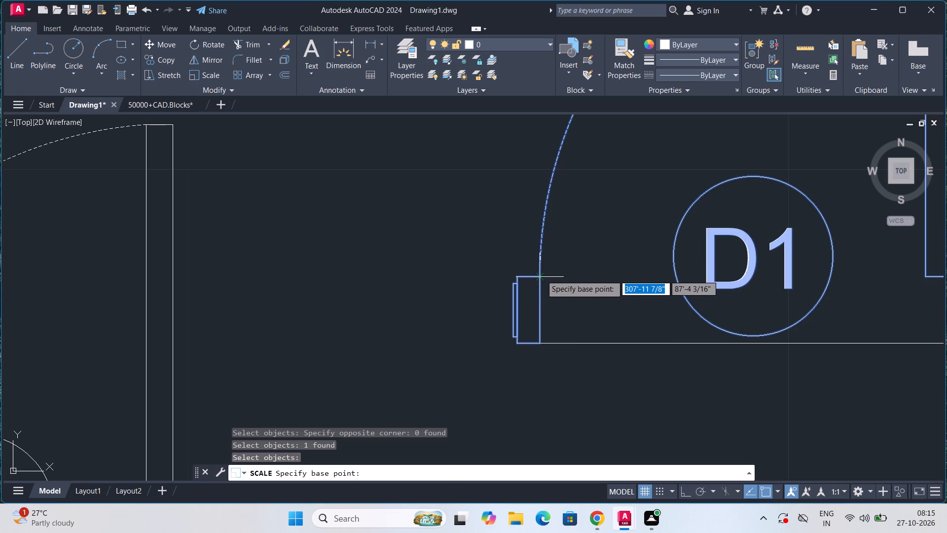
click(517, 341)
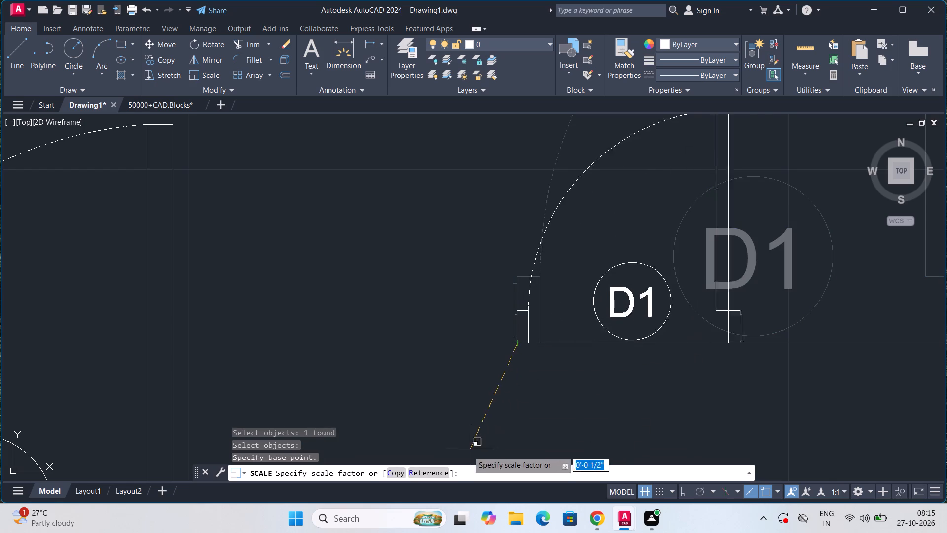
click(440, 474)
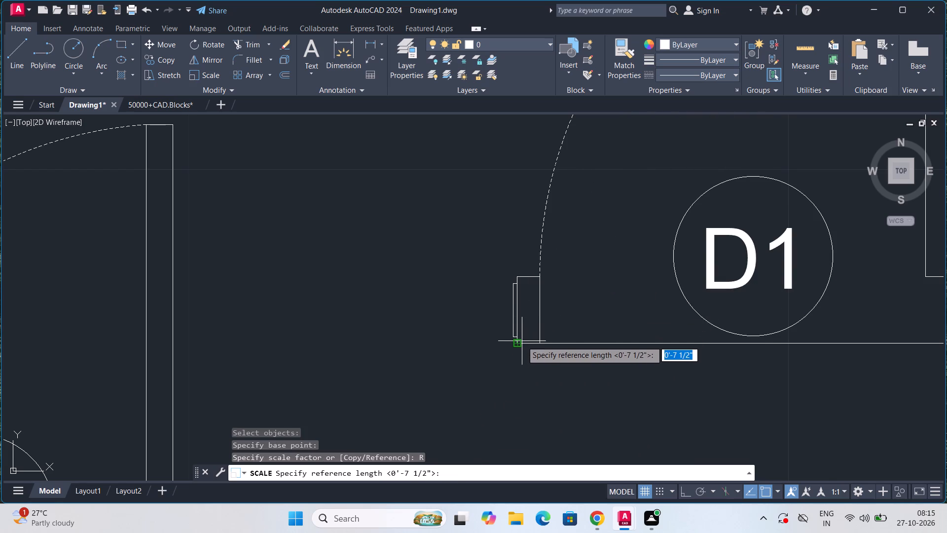
click(519, 343)
scroll(519, 343, down, 5)
scroll(562, 345, up, 6)
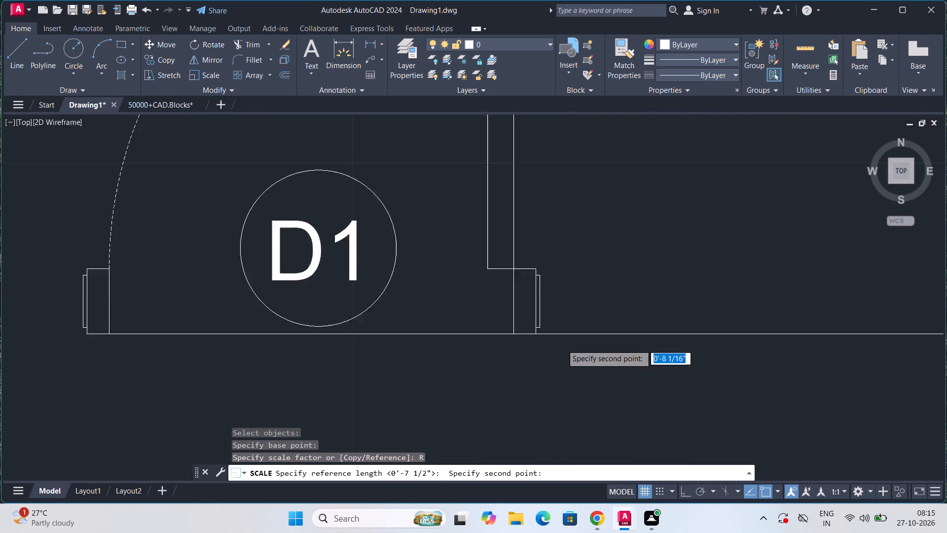
click(518, 326)
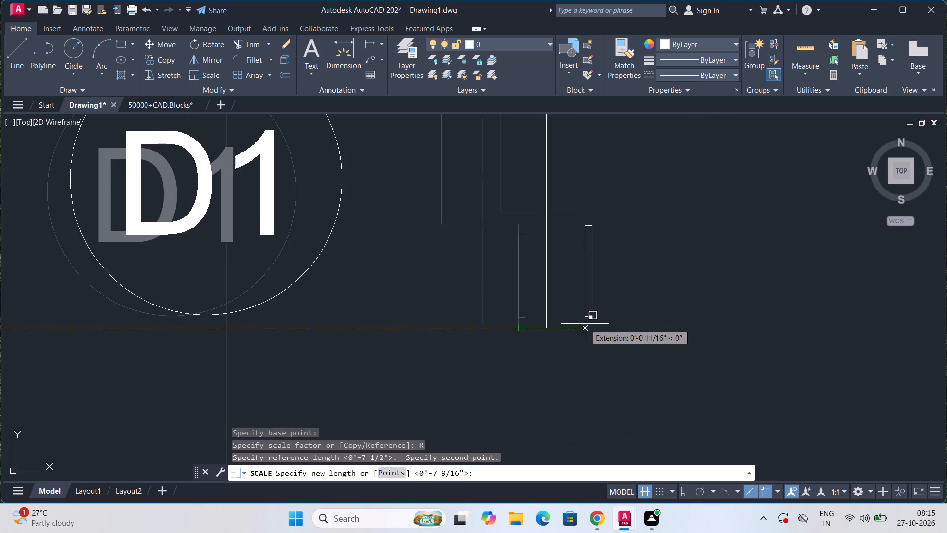
scroll(586, 324, down, 6)
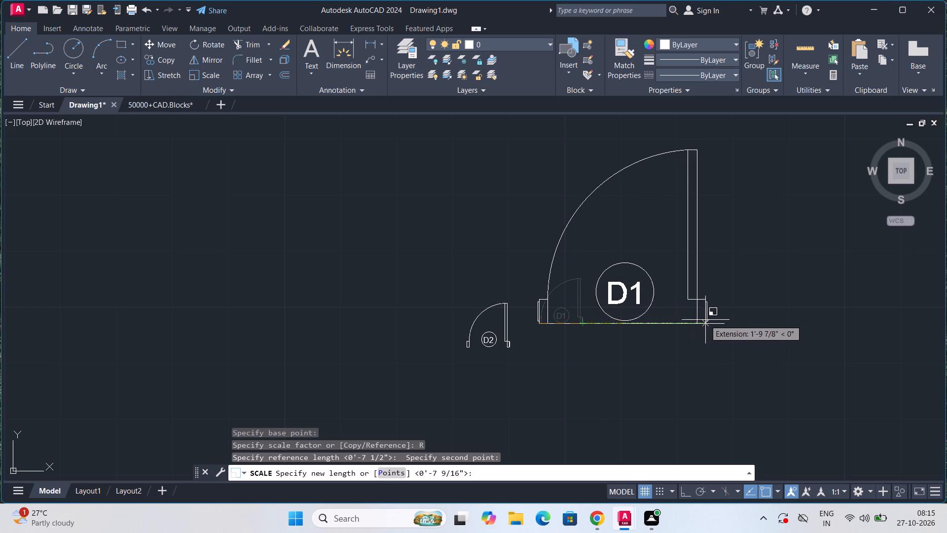
scroll(707, 322, up, 5)
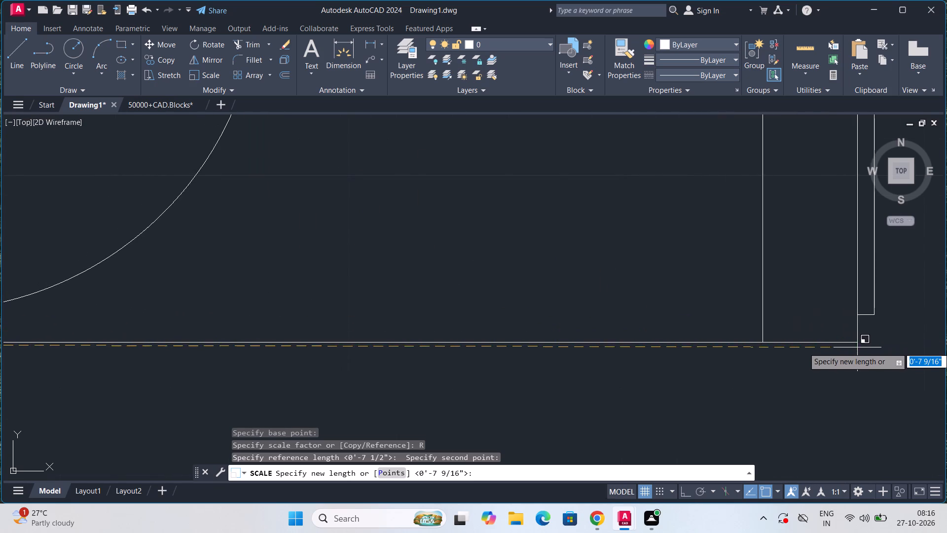
scroll(855, 347, up, 3)
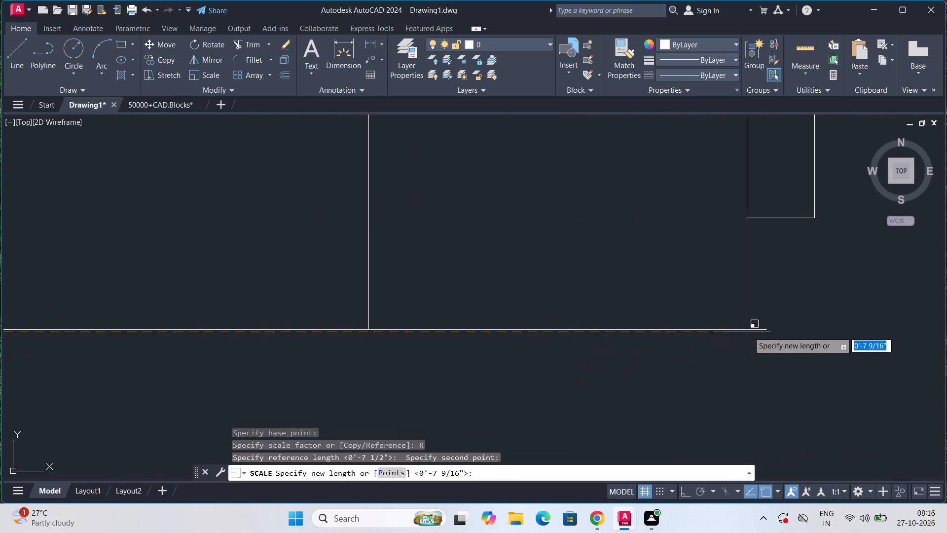
click(764, 333)
Delete the 2'9" reference line beneath the scaled D1 door.
scroll(764, 333, down, 5)
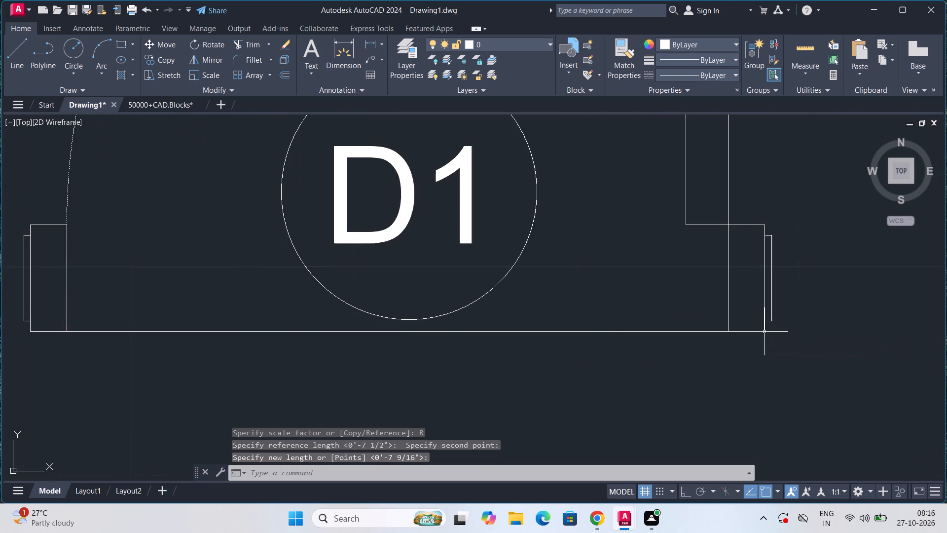
scroll(621, 390, down, 3)
drag(625, 390, 626, 362)
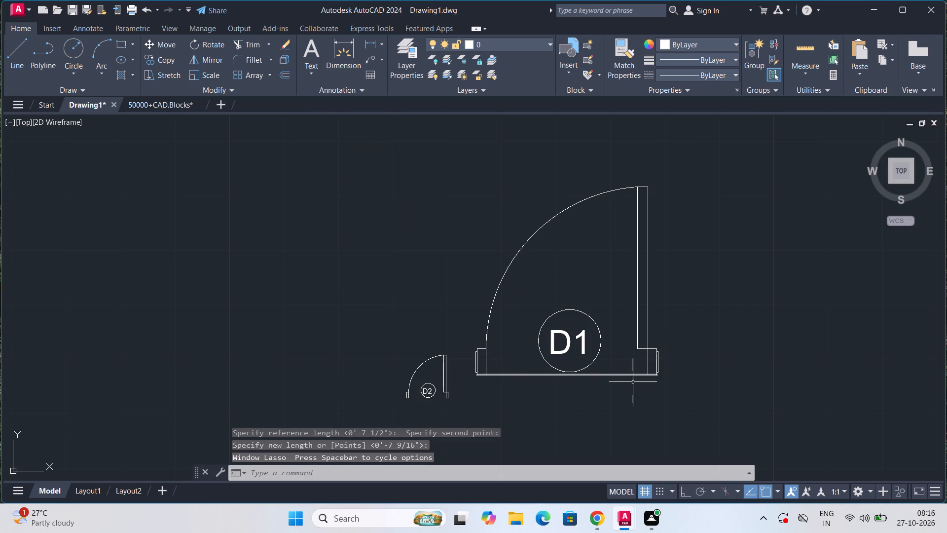
drag(634, 385, 622, 368)
key(Delete)
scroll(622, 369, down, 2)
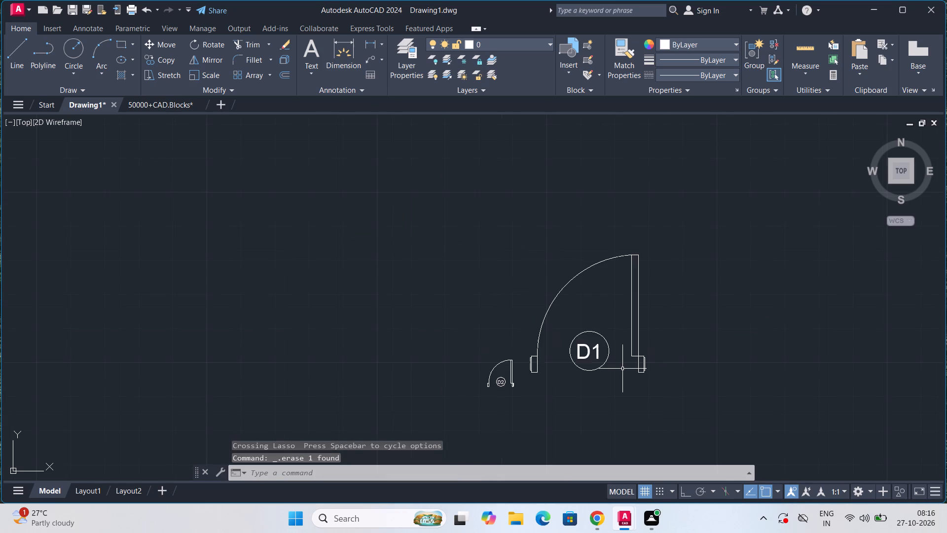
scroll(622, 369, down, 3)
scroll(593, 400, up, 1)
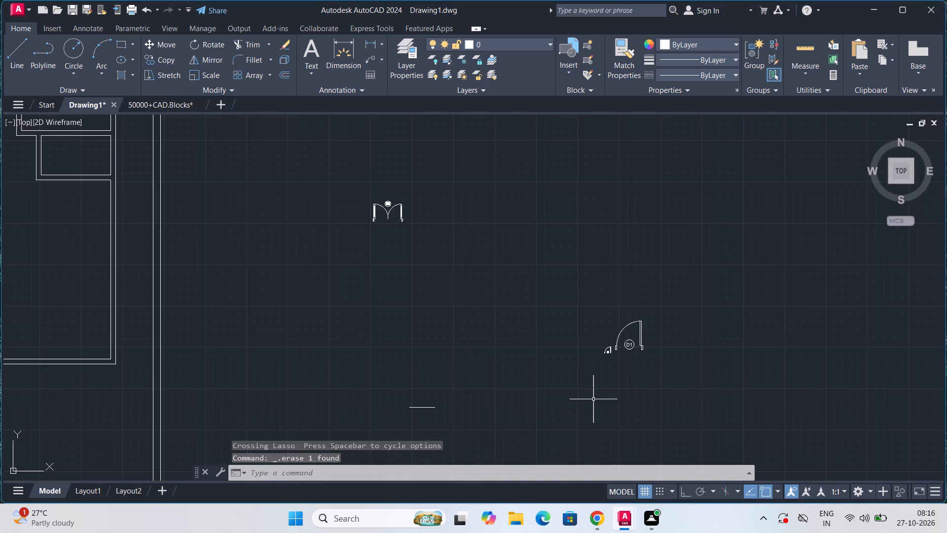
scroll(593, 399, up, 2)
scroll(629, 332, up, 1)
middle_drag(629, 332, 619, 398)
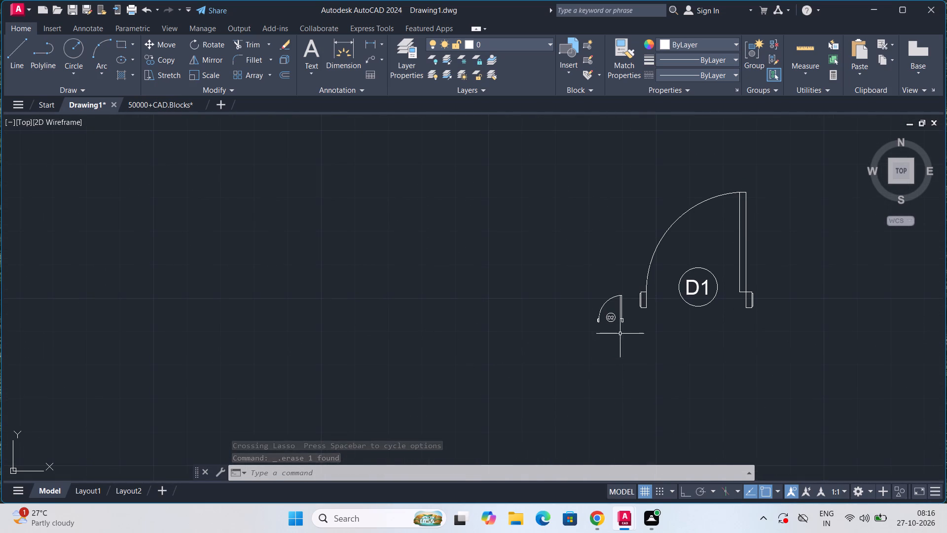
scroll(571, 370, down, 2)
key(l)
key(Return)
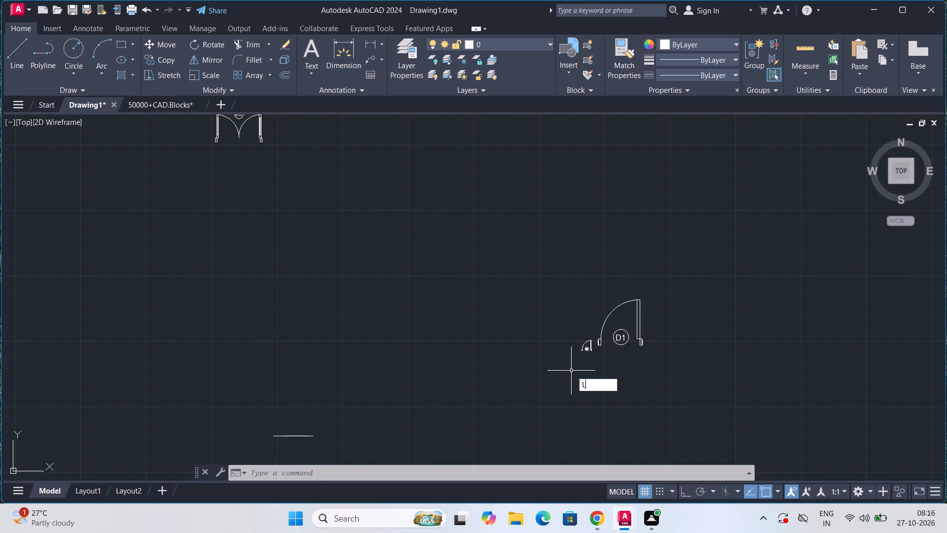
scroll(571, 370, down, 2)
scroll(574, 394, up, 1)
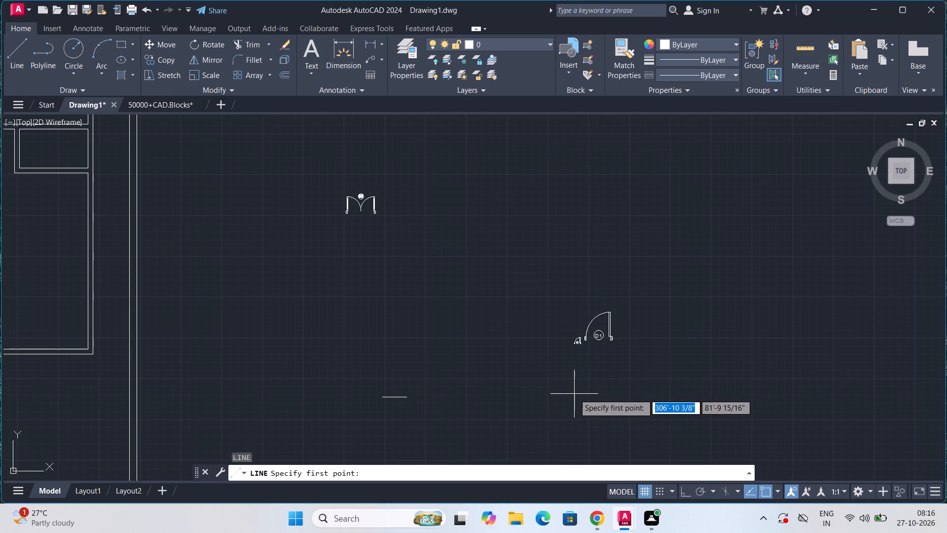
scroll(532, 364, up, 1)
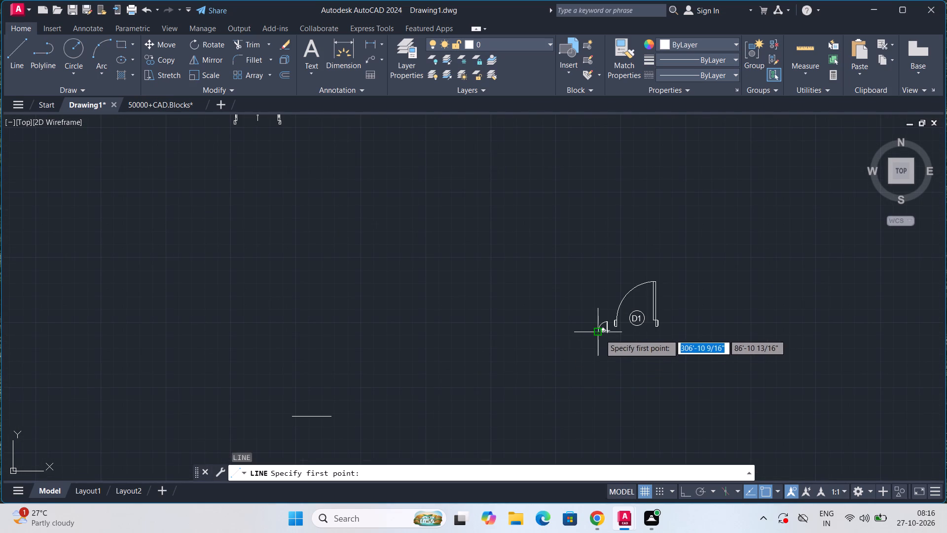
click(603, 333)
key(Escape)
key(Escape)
Move the D2 door with its circled label so its left jamb's lower outer corner sits on the remaining horizontal line's left endpoint.
drag(609, 341, 589, 314)
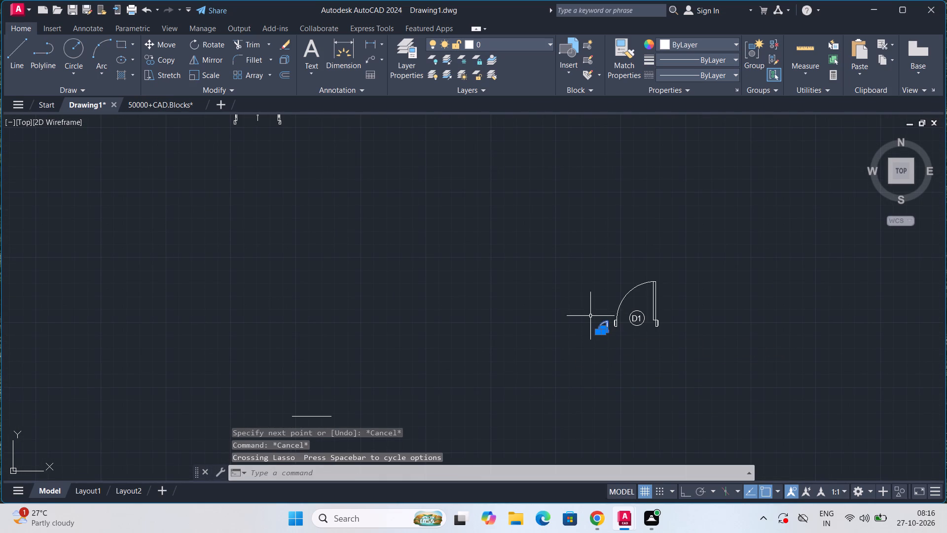
key(m)
key(Return)
scroll(606, 356, up, 4)
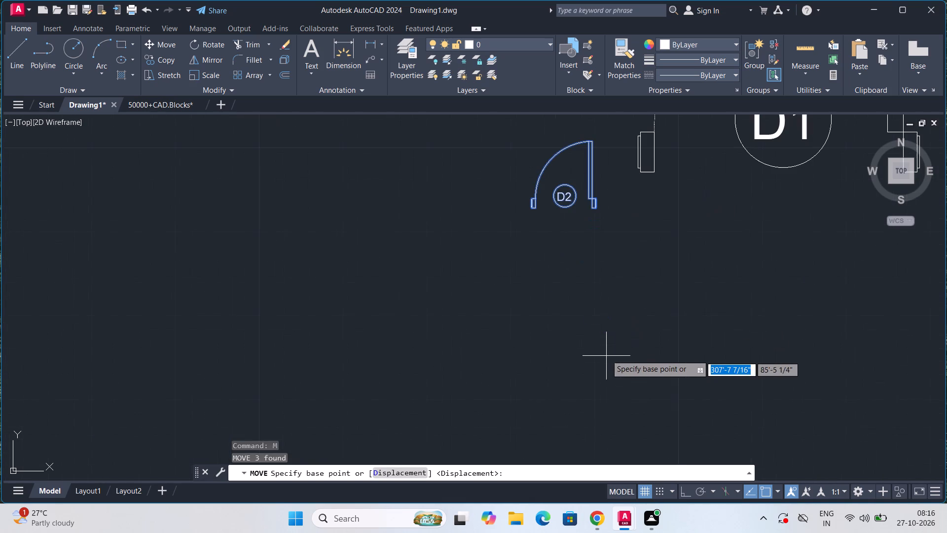
click(532, 208)
scroll(299, 323, down, 4)
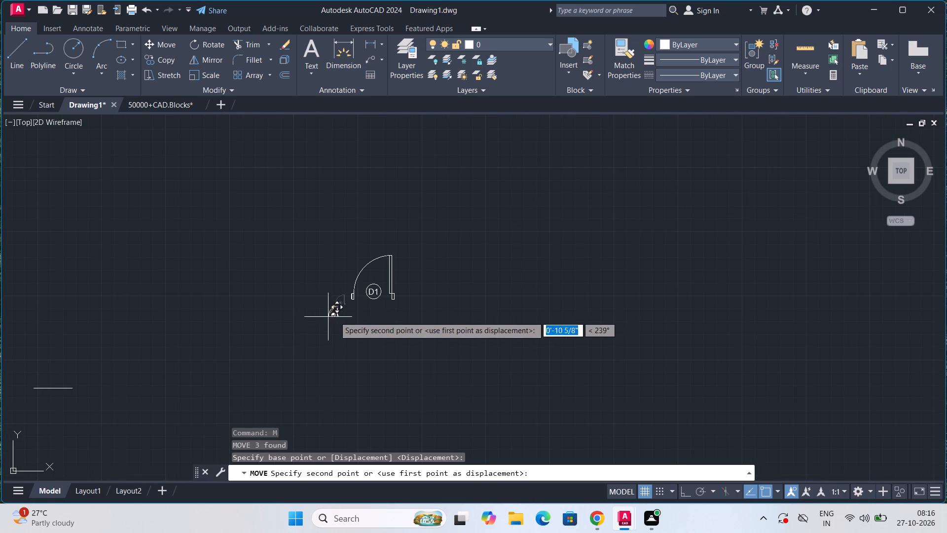
middle_drag(228, 352, 574, 354)
scroll(350, 379, up, 4)
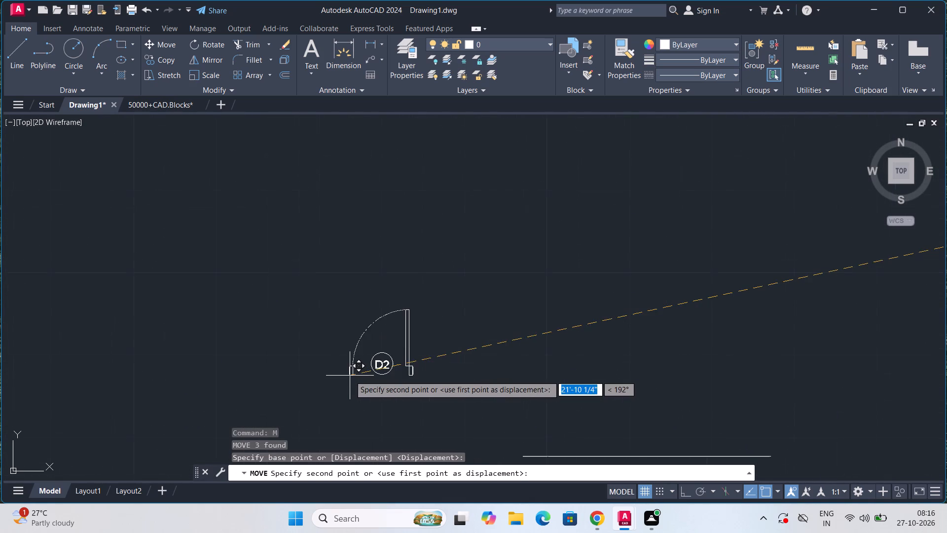
scroll(458, 371, up, 1)
middle_drag(458, 371, 428, 279)
scroll(516, 383, up, 3)
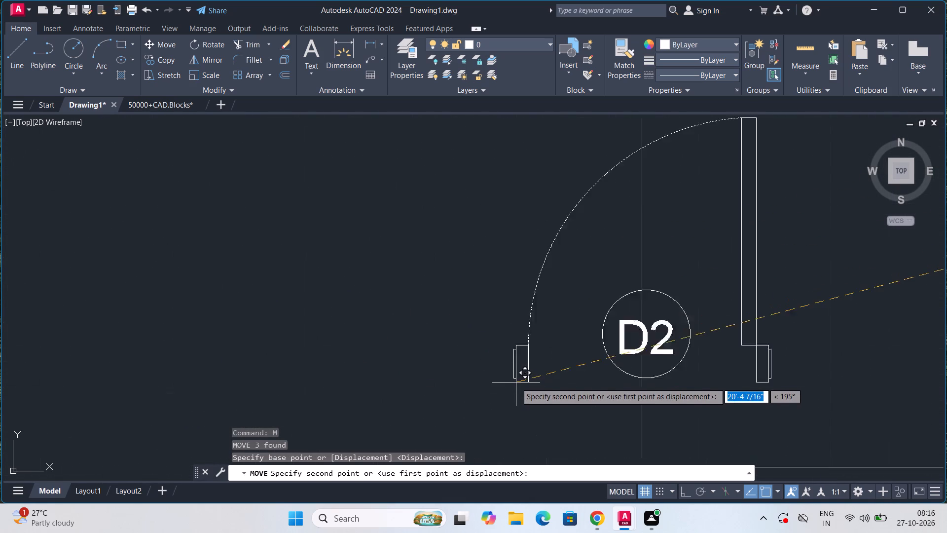
middle_drag(529, 388, 429, 320)
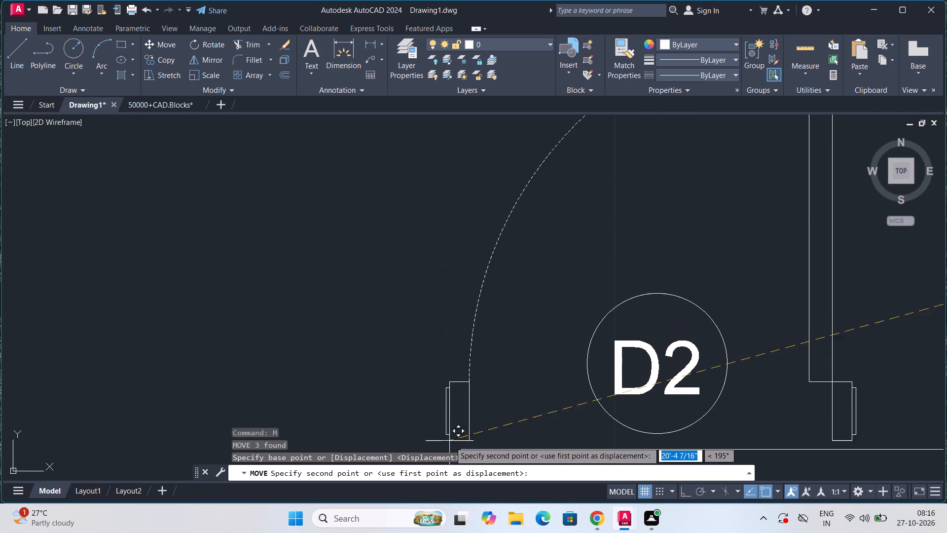
scroll(460, 444, up, 1)
middle_drag(460, 444, 464, 339)
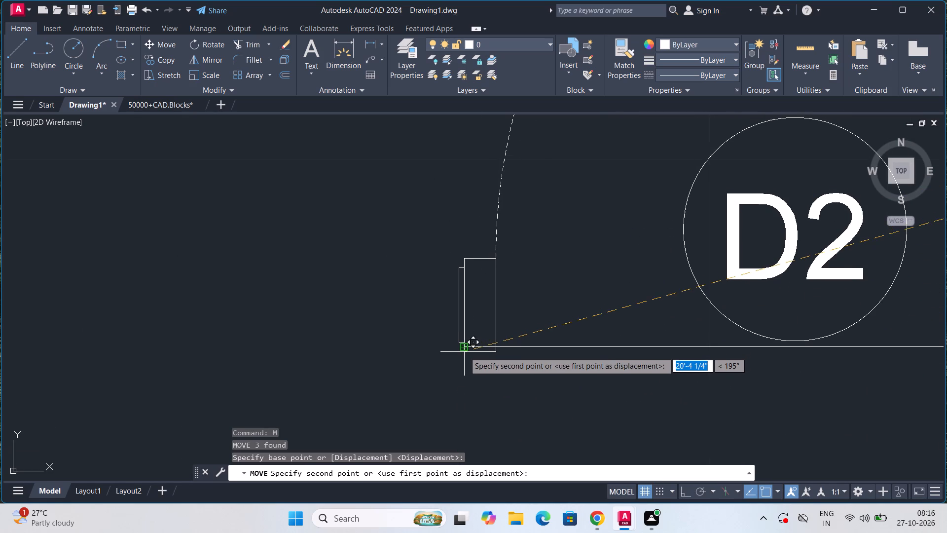
click(464, 348)
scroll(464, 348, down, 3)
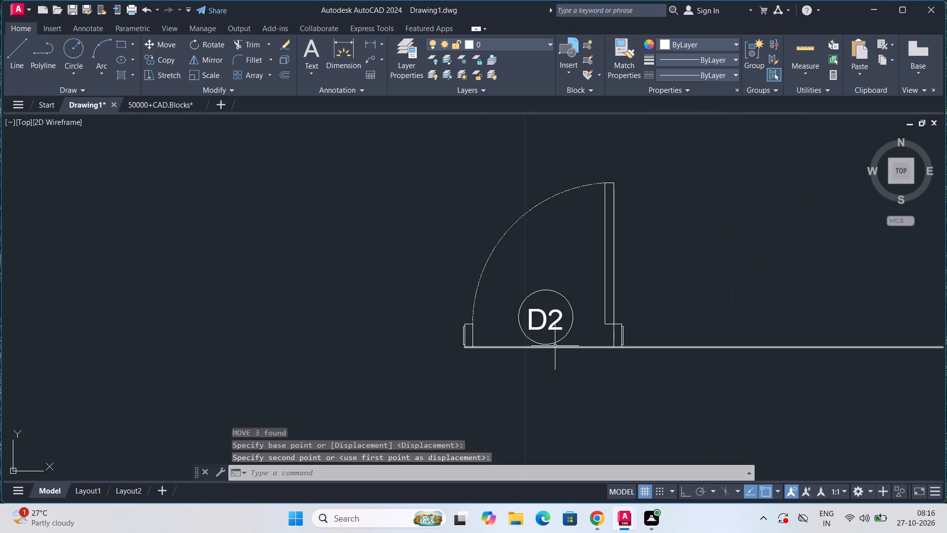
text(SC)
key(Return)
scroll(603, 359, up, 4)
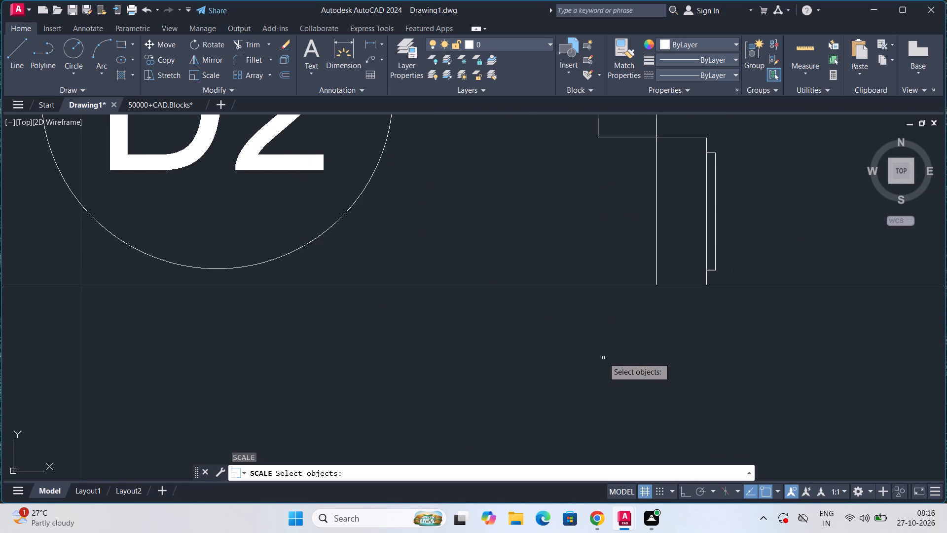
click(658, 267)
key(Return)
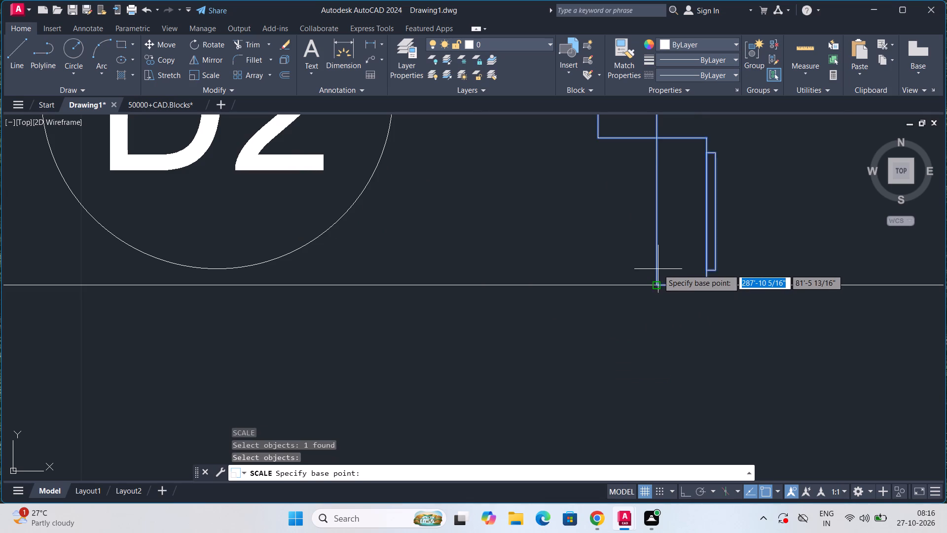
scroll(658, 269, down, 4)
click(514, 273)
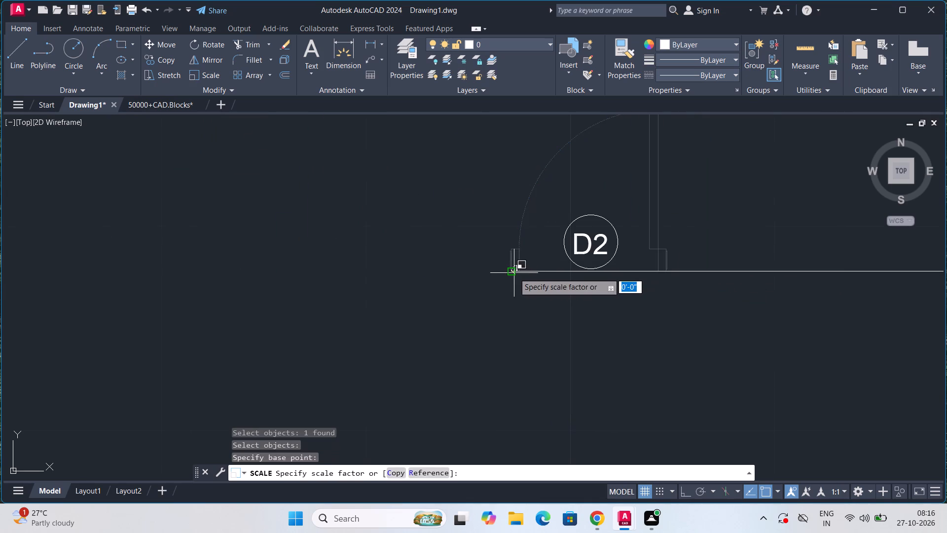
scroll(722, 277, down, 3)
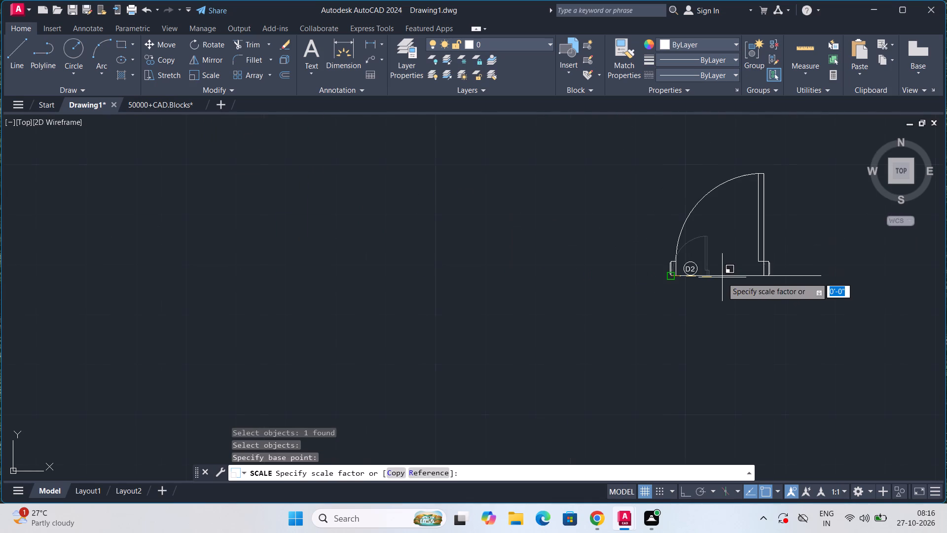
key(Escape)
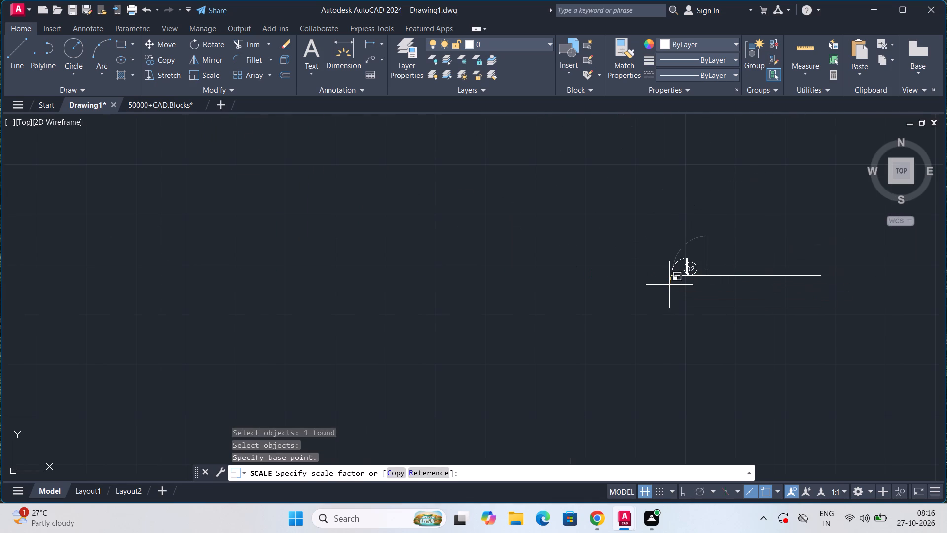
Define a block named D2 from the D2 door, its label circle and its label text.
scroll(703, 287, up, 3)
middle_drag(703, 287, 672, 388)
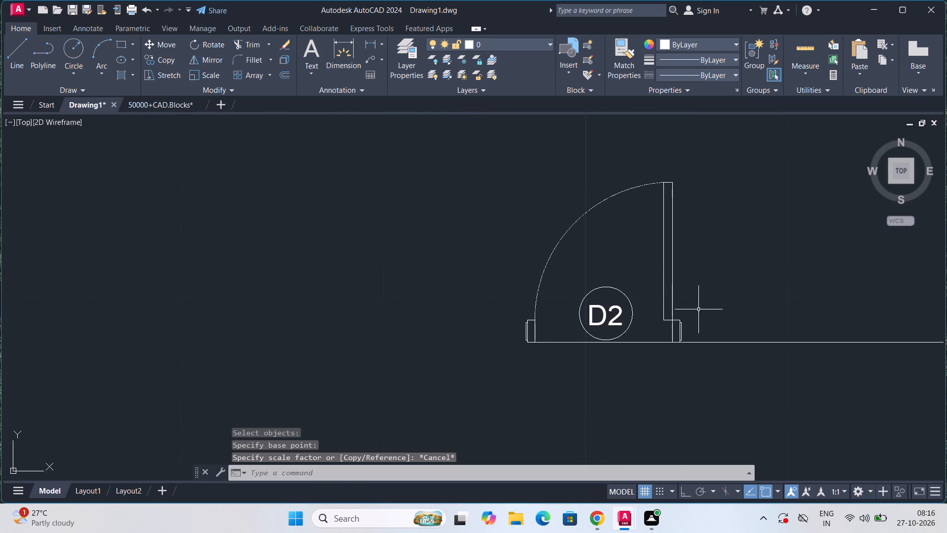
drag(698, 309, 532, 244)
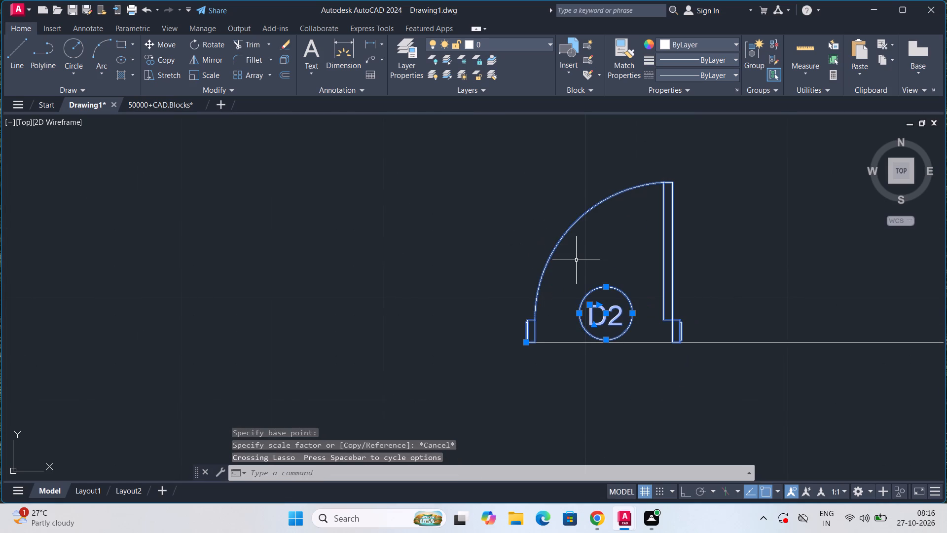
key(b)
key(Return)
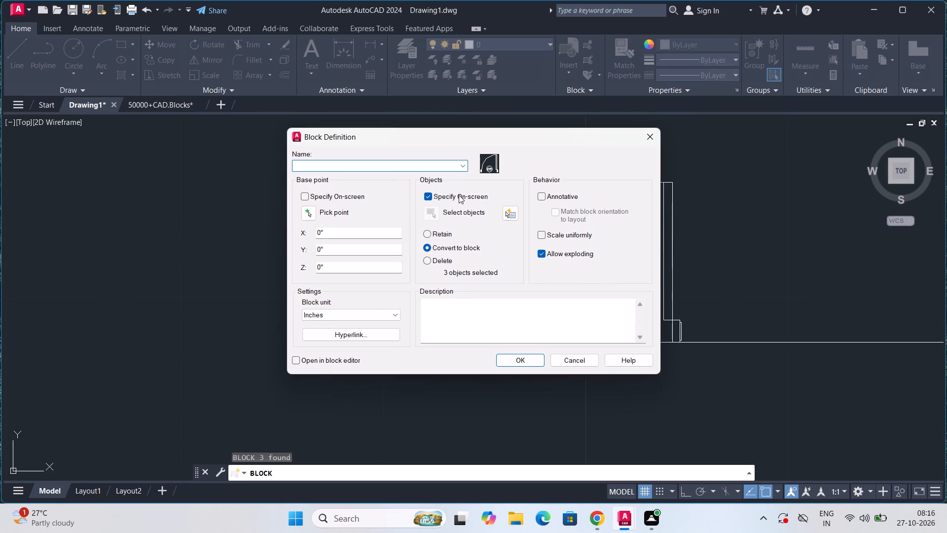
text(D2)
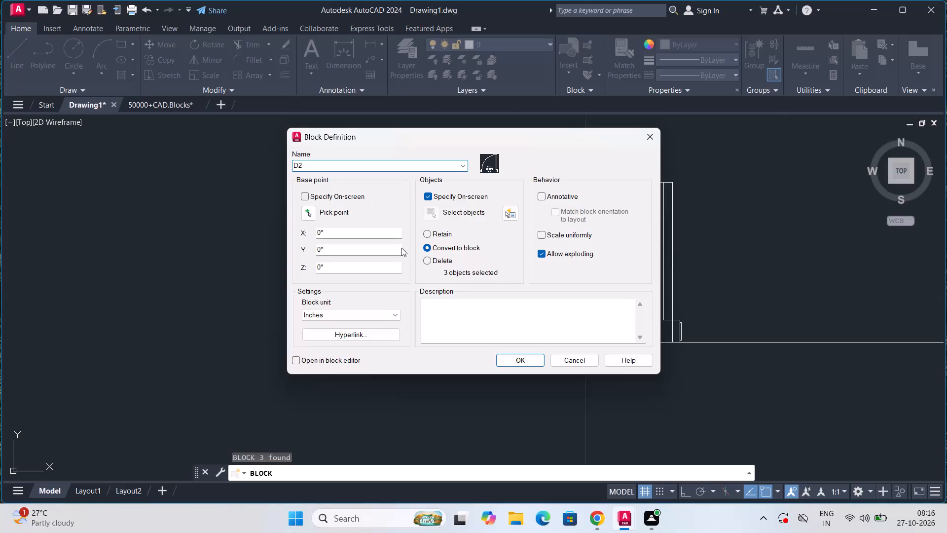
click(501, 357)
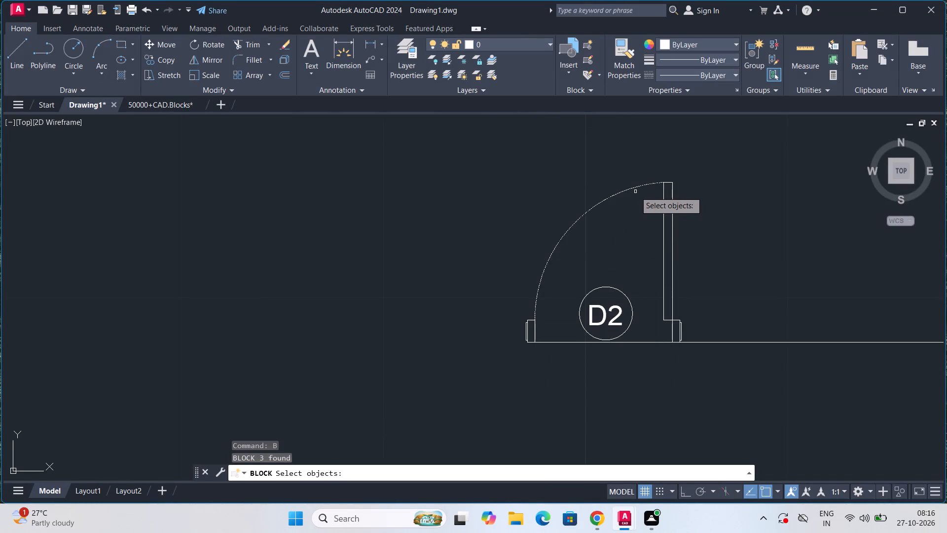
click(637, 188)
click(614, 287)
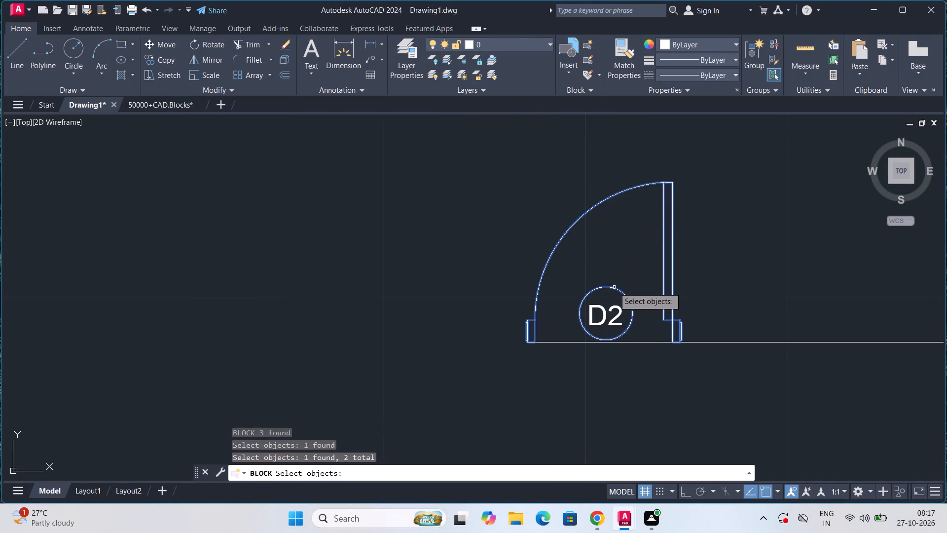
click(608, 316)
key(Return)
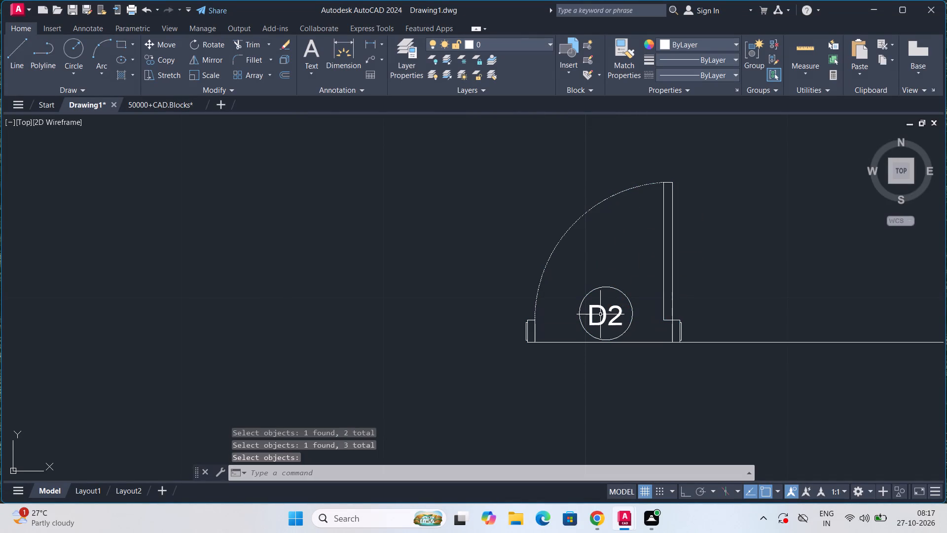
Scale the D2 block by reference from its left jamb's lower outer corner, making its jamb-to-jamb width match the horizontal line.
key(s)
key(c)
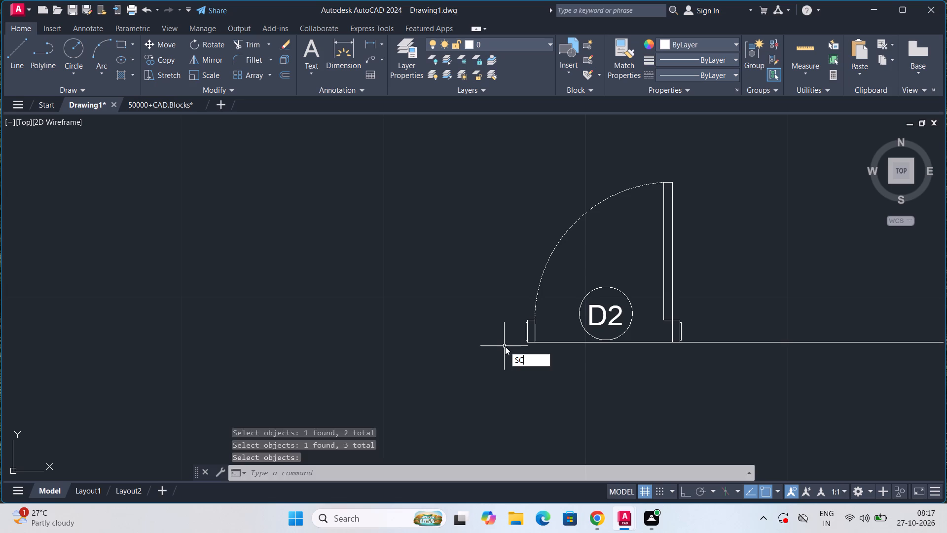
key(Return)
scroll(524, 331, up, 4)
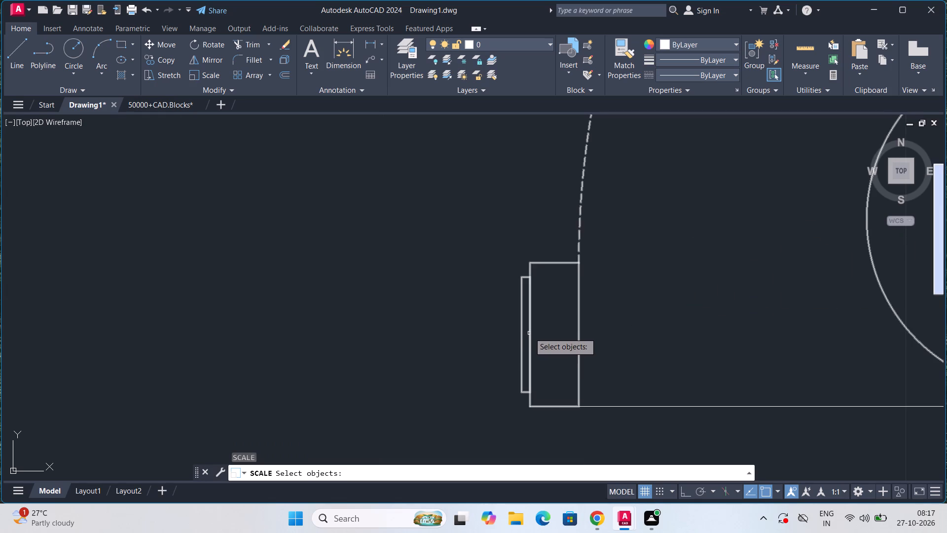
click(529, 332)
key(Return)
scroll(530, 333, down, 1)
middle_drag(549, 374, 541, 289)
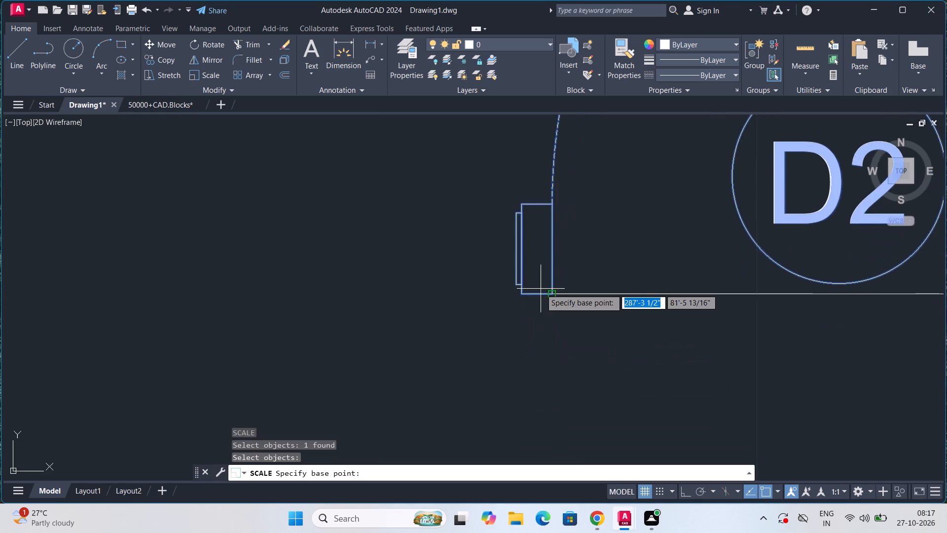
scroll(523, 305, up, 4)
click(496, 244)
scroll(494, 245, down, 7)
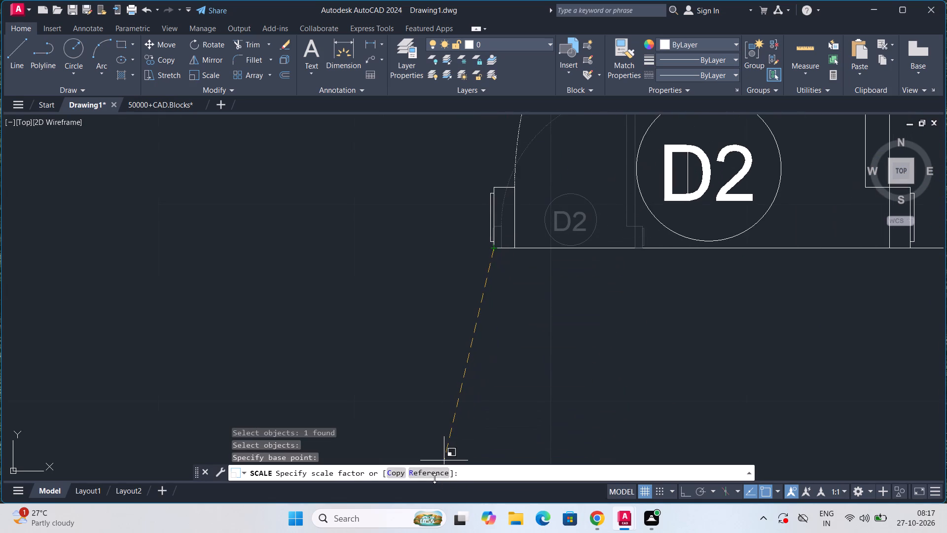
click(434, 477)
click(494, 251)
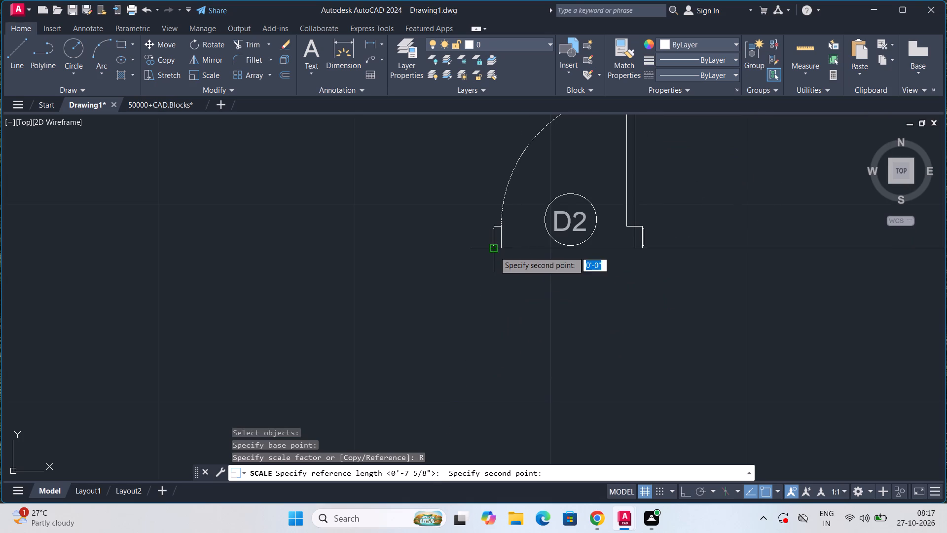
scroll(641, 249, up, 2)
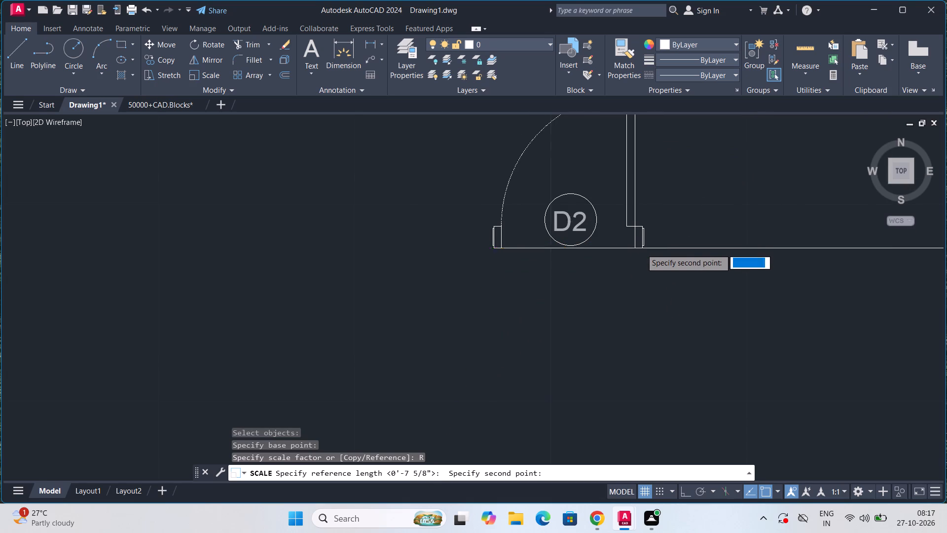
scroll(641, 249, up, 2)
click(630, 244)
scroll(630, 244, down, 5)
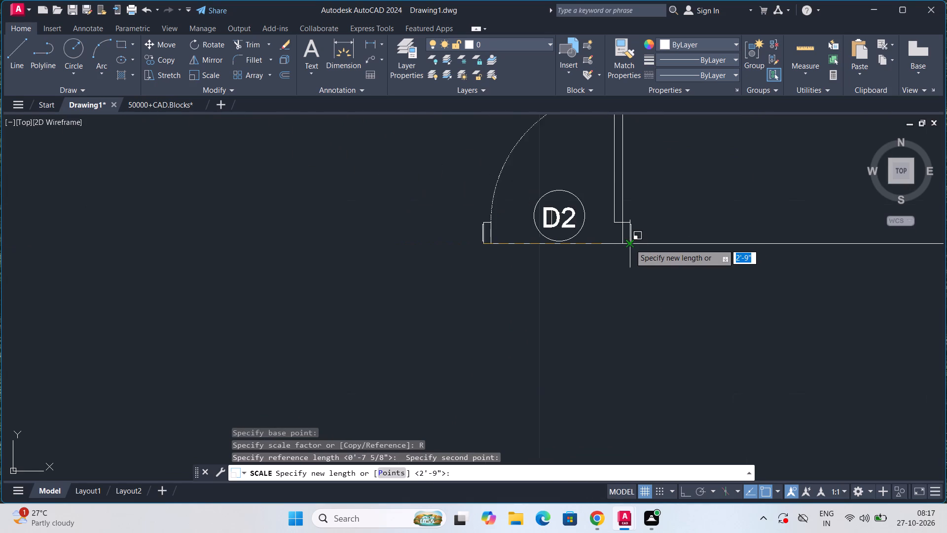
scroll(630, 244, down, 4)
scroll(680, 242, up, 5)
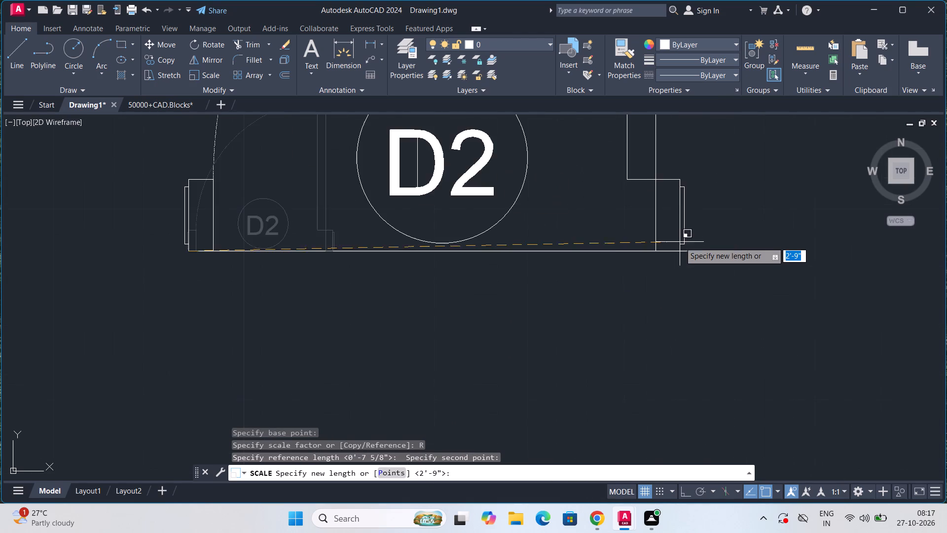
middle_drag(686, 239, 625, 313)
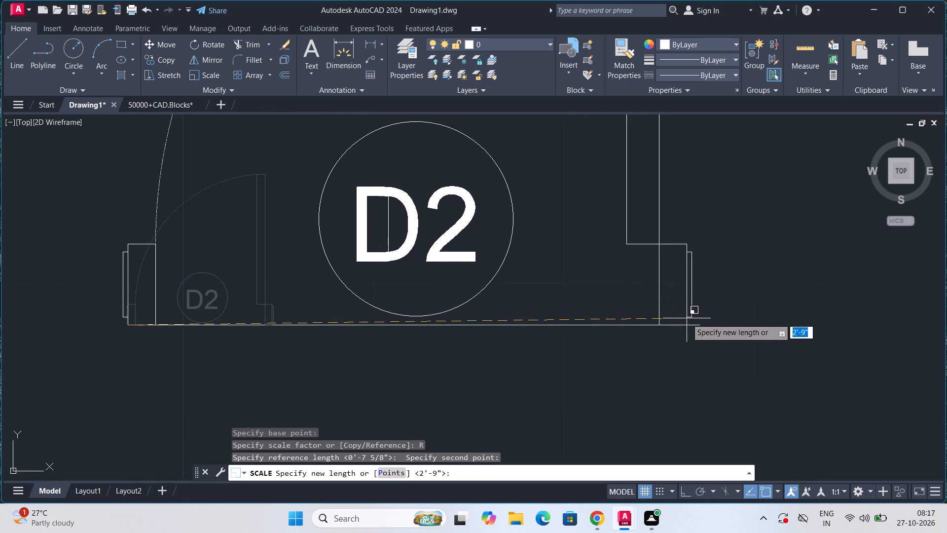
scroll(692, 325, up, 5)
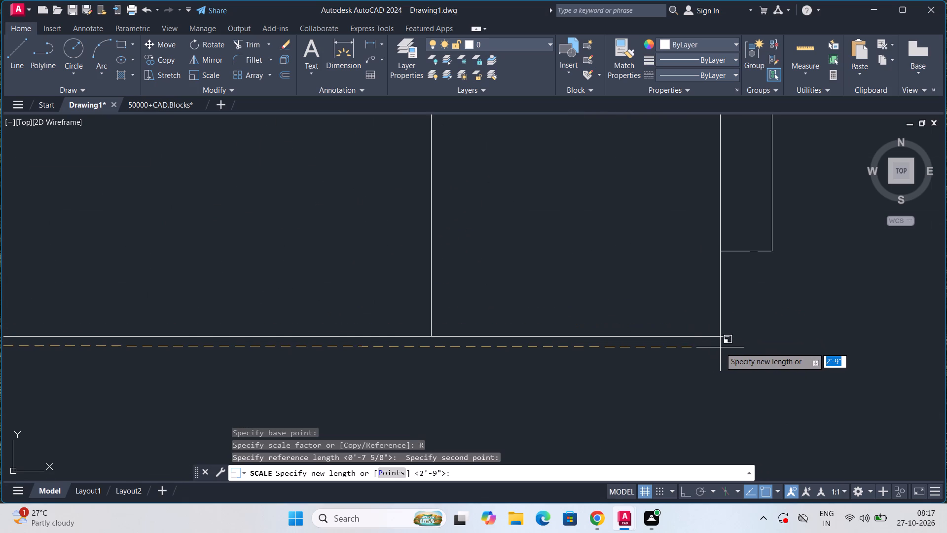
click(728, 339)
scroll(728, 339, down, 3)
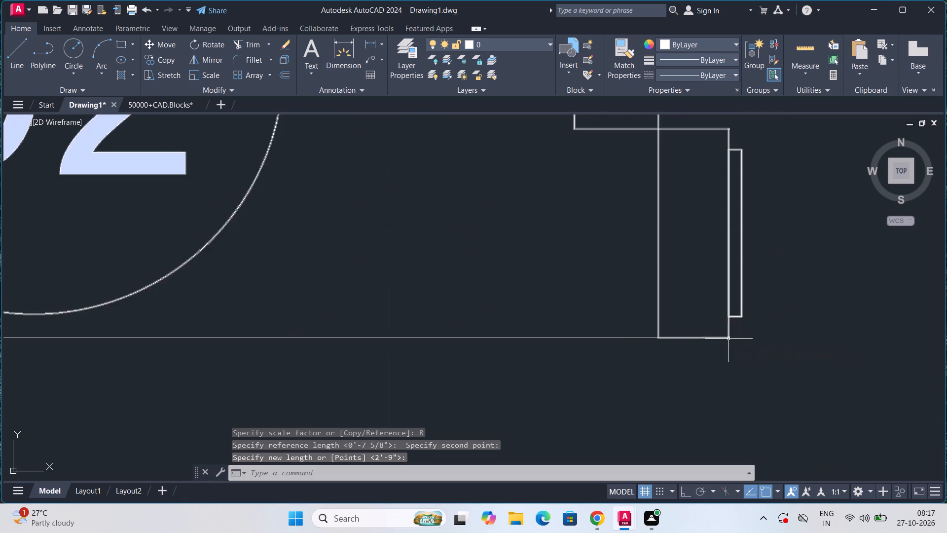
Delete the horizontal reference line beneath the scaled D2 door.
scroll(728, 338, down, 6)
scroll(689, 355, up, 2)
drag(706, 351, 700, 296)
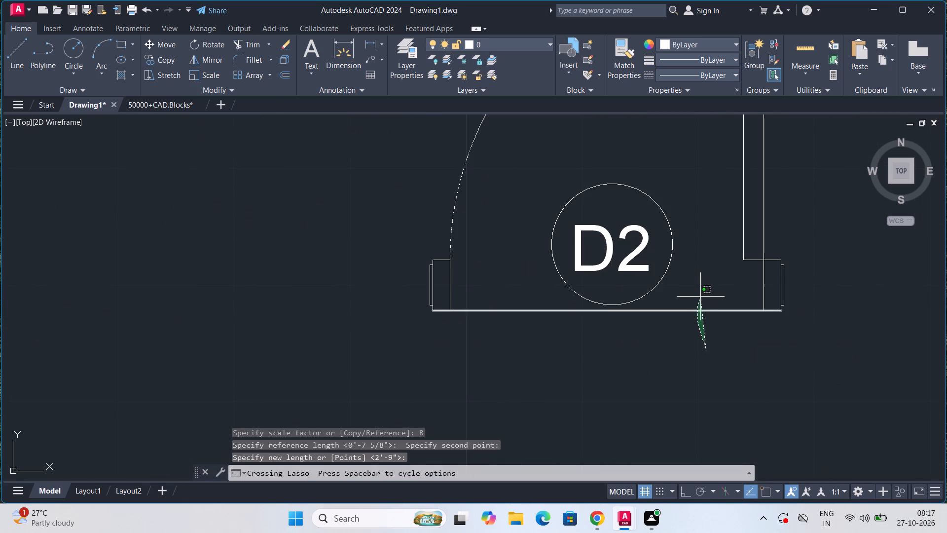
drag(700, 296, 701, 296)
key(Delete)
Extend the lower-left room's top wall line across to the far face of the central vertical wall.
scroll(701, 305, down, 8)
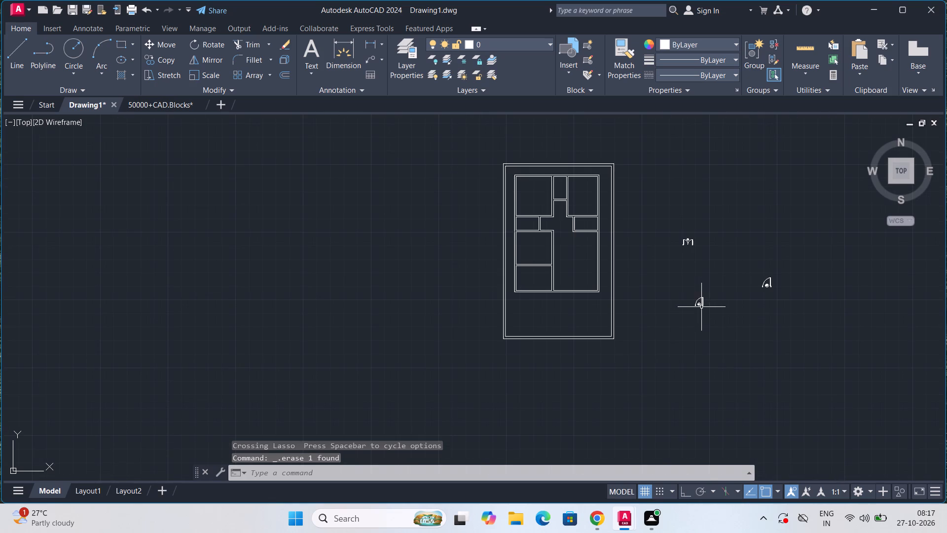
scroll(710, 331, up, 2)
middle_drag(552, 285, 554, 306)
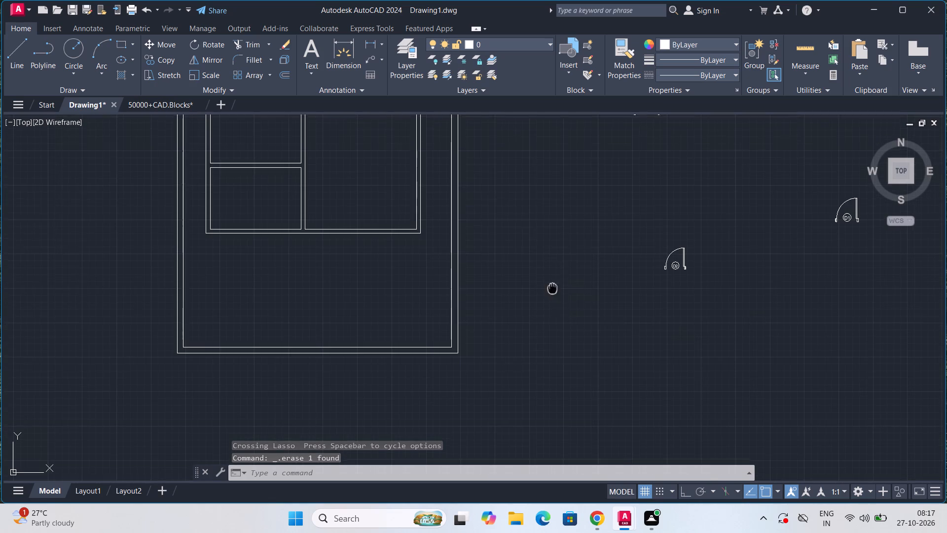
middle_drag(554, 306, 570, 408)
scroll(365, 345, up, 1)
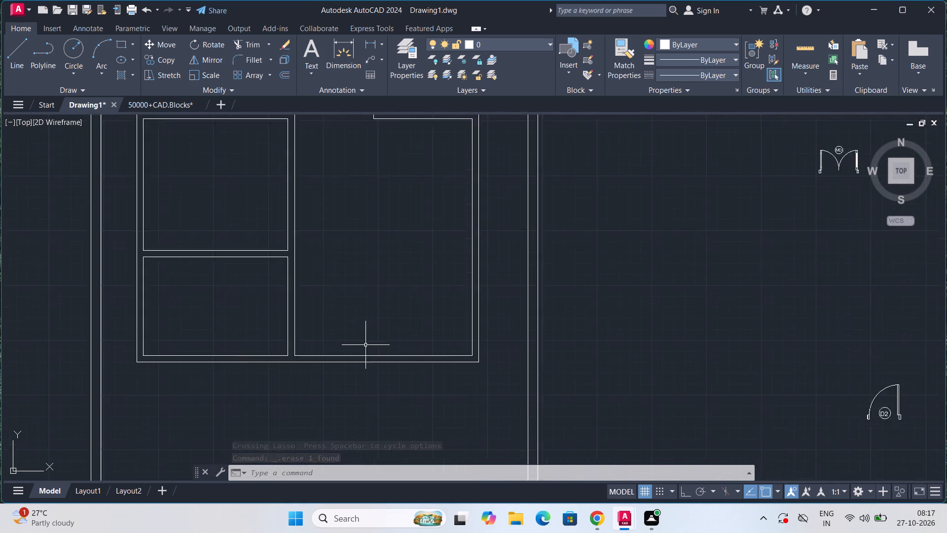
scroll(365, 343, up, 1)
middle_drag(364, 342, 475, 310)
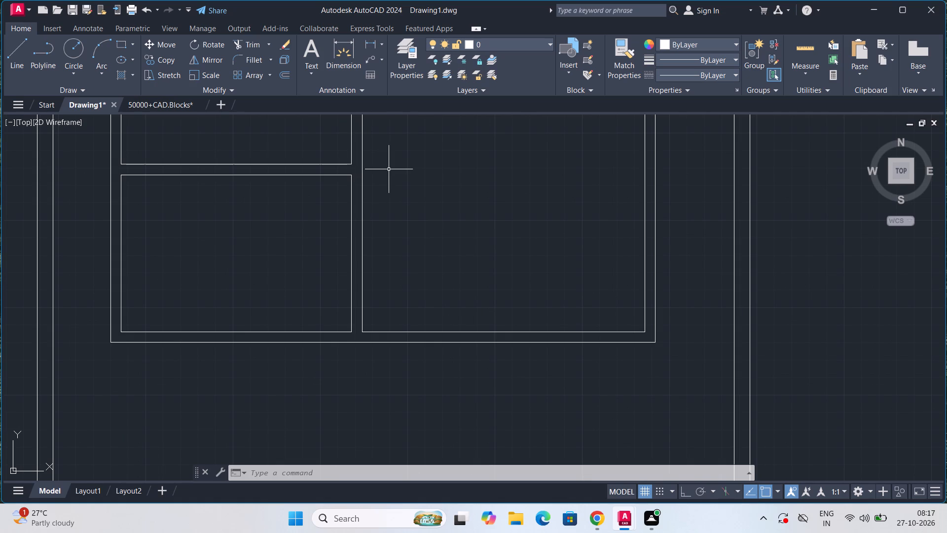
middle_drag(389, 190, 403, 256)
scroll(403, 255, up, 3)
middle_drag(387, 228, 428, 311)
text(EX)
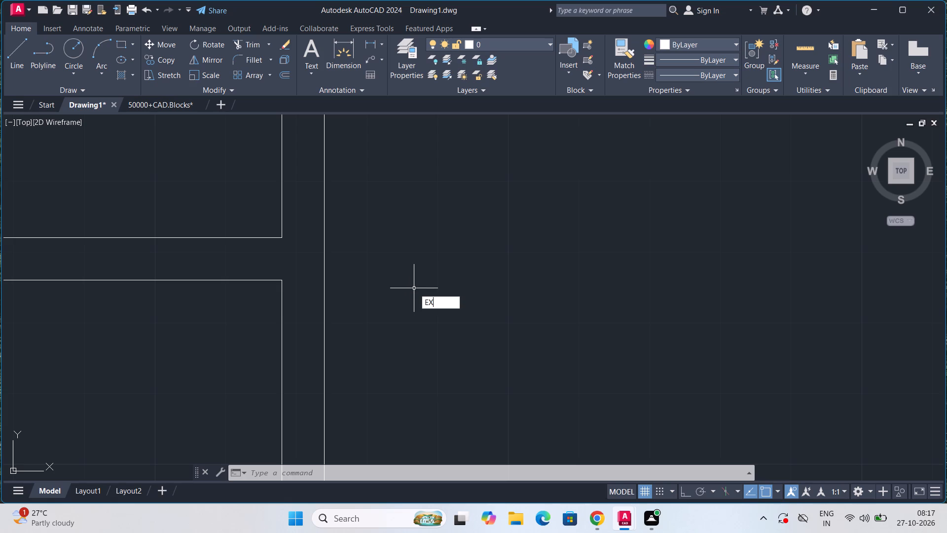
key(Return)
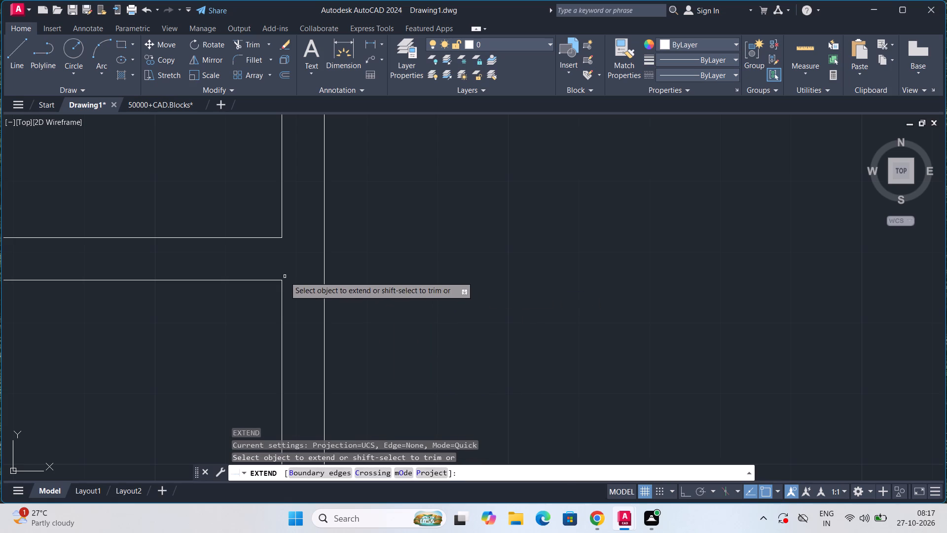
click(280, 281)
scroll(280, 280, down, 2)
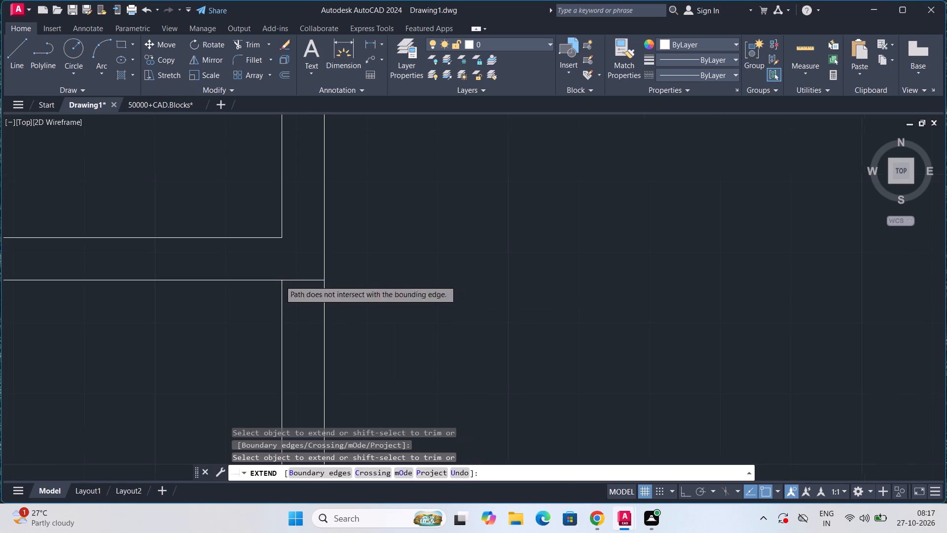
Extend the middle-left room's inner right wall line up and the small left room's right wall line down to the opposite wall faces.
scroll(280, 280, down, 2)
middle_drag(303, 233, 326, 333)
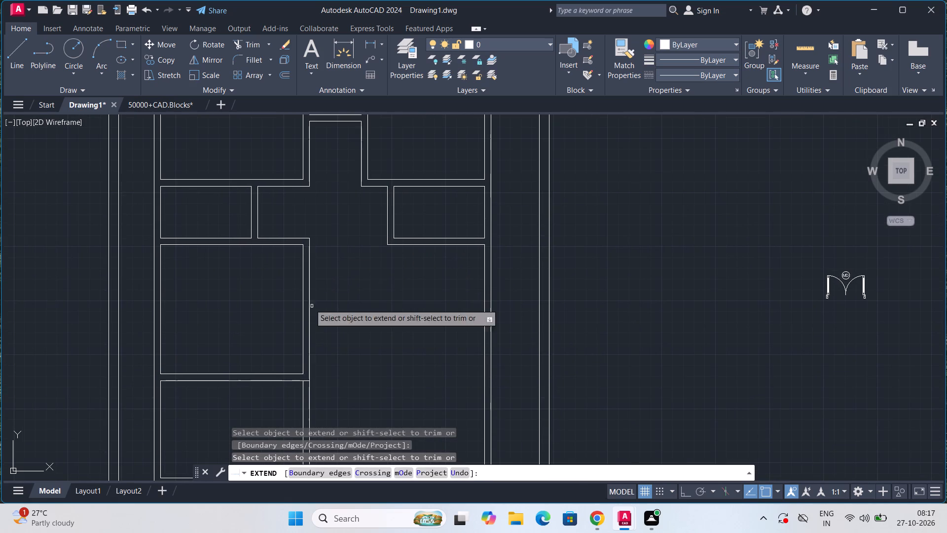
scroll(324, 265, up, 2)
middle_drag(325, 243, 331, 255)
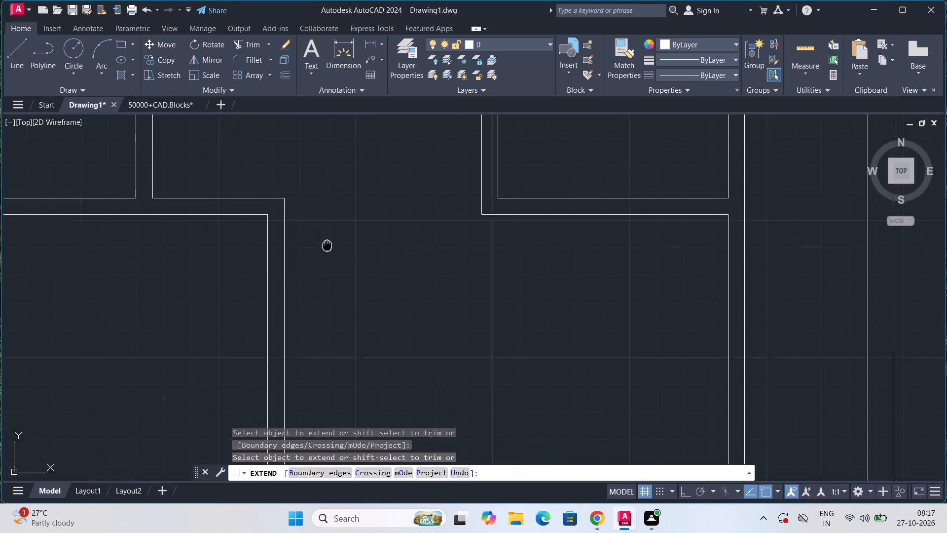
middle_drag(331, 255, 348, 303)
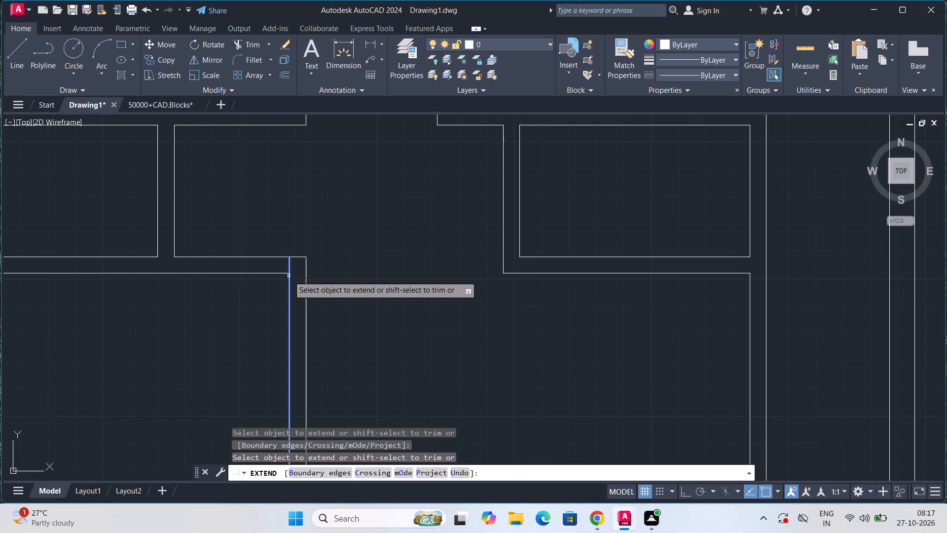
click(289, 276)
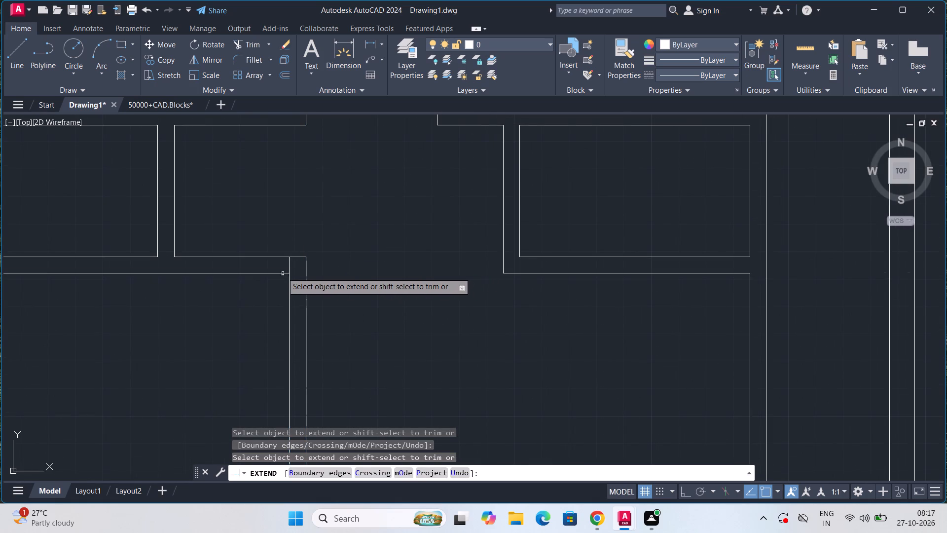
middle_drag(256, 243, 354, 273)
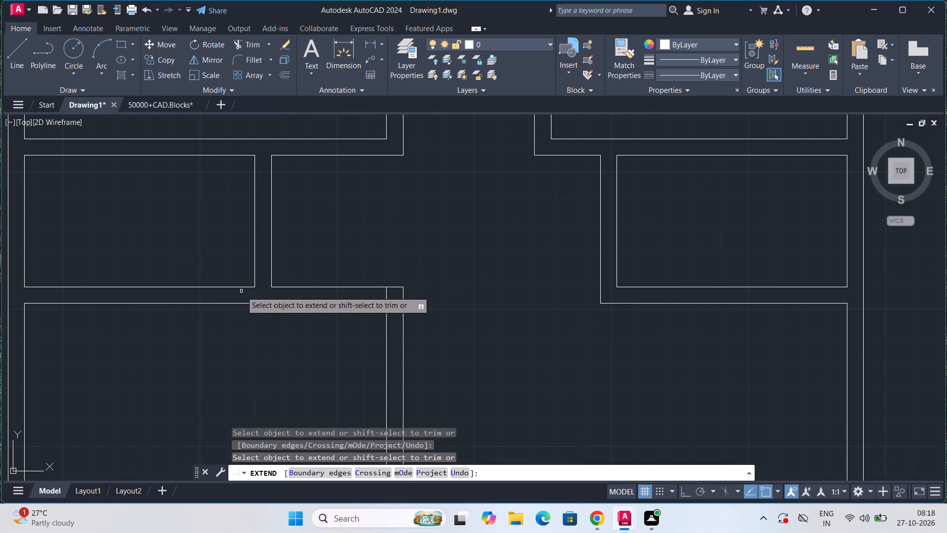
click(255, 281)
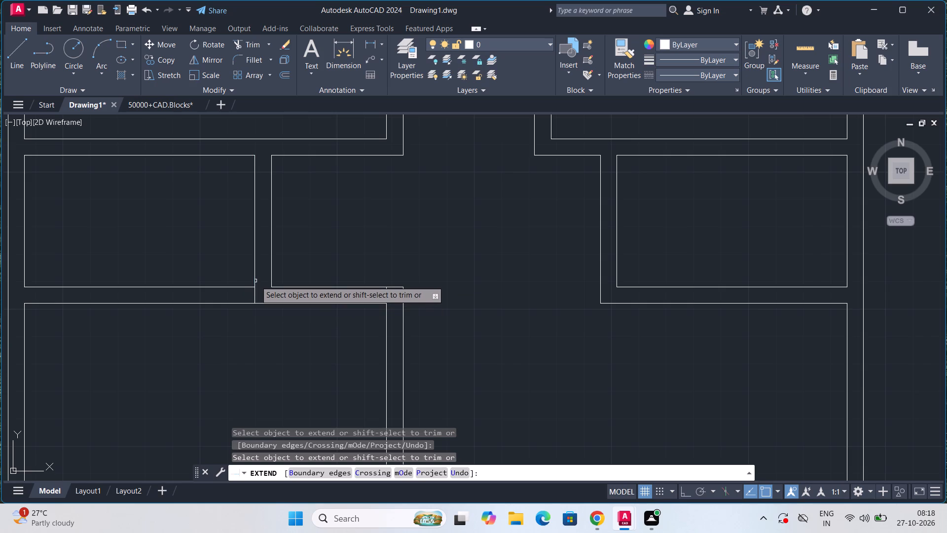
Extend the upper-left room's bottom wall line across to the far face of its right wall.
middle_drag(384, 192, 386, 281)
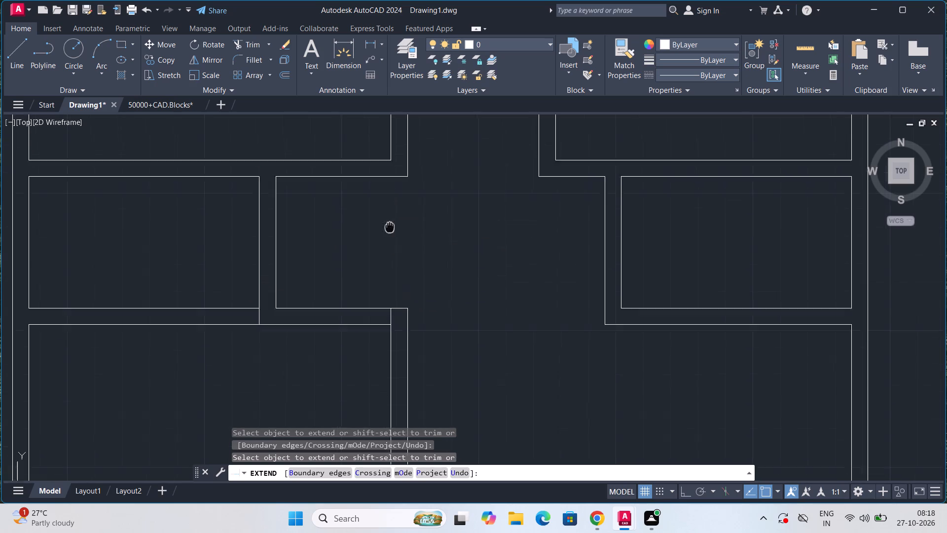
middle_drag(386, 281, 380, 316)
scroll(378, 314, down, 2)
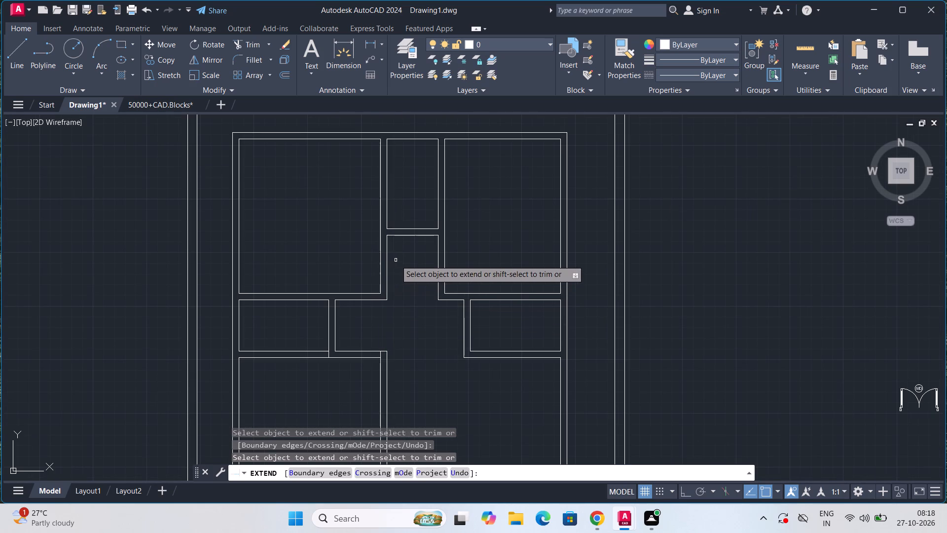
click(379, 293)
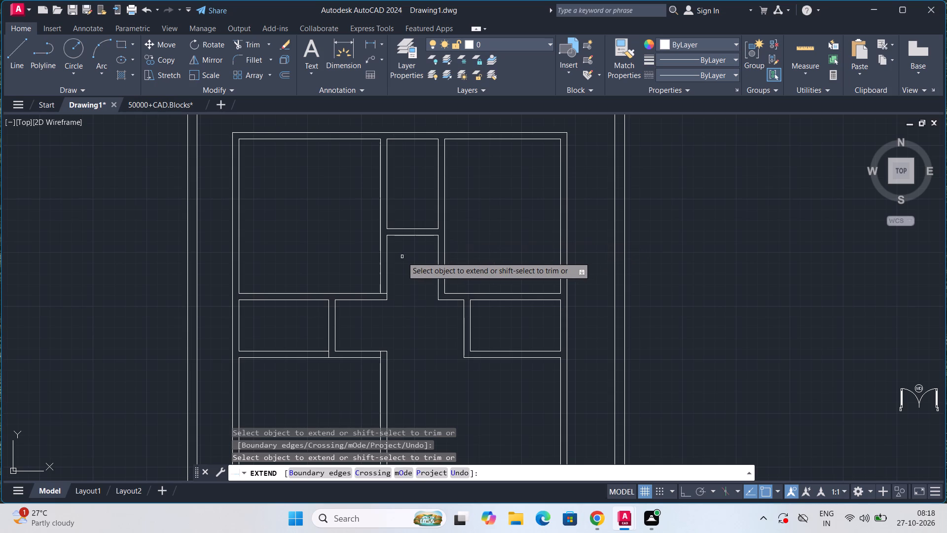
Extend the bottom wall lines of the small top-centre room and the upper-right room across to the far faces of their left walls.
click(386, 228)
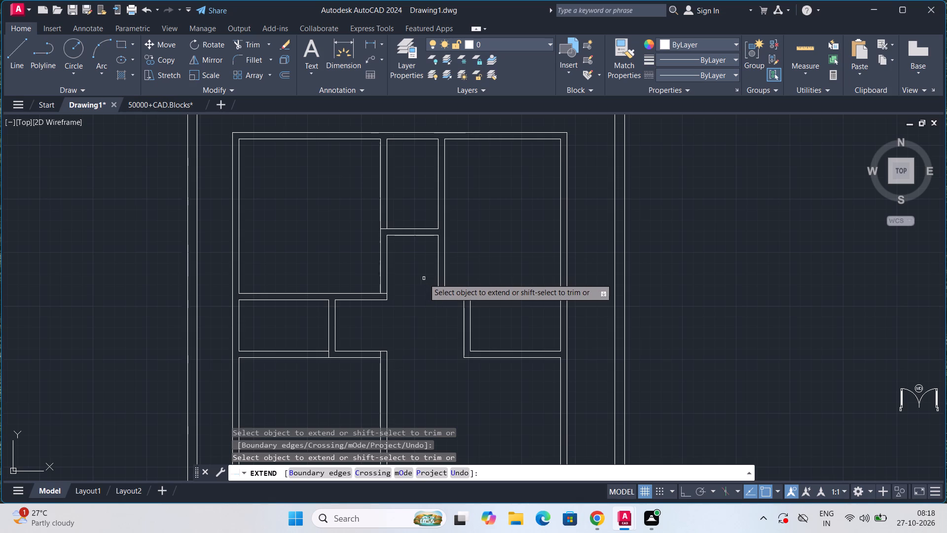
click(444, 293)
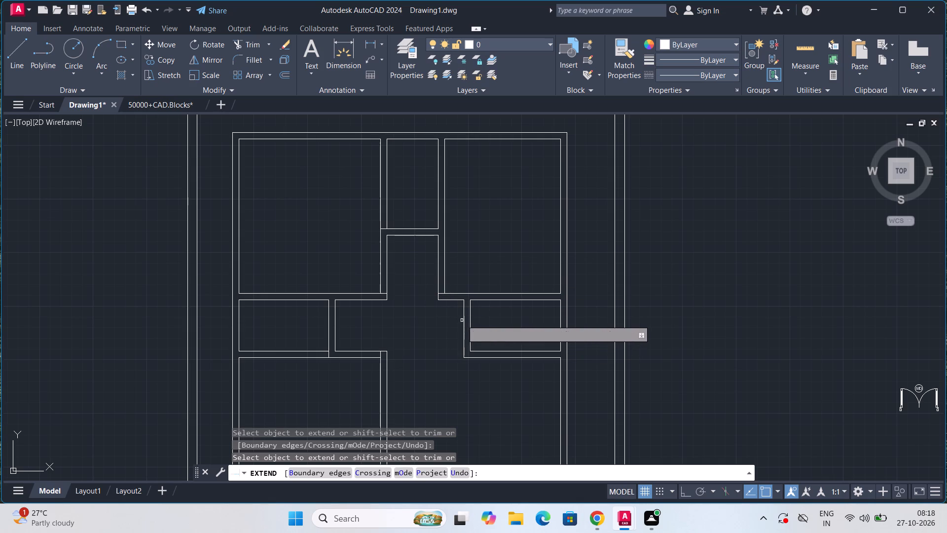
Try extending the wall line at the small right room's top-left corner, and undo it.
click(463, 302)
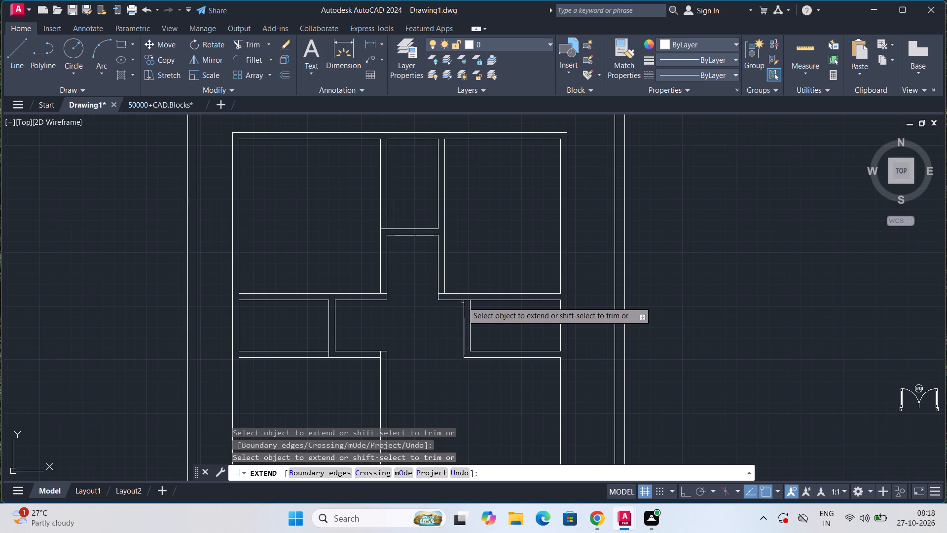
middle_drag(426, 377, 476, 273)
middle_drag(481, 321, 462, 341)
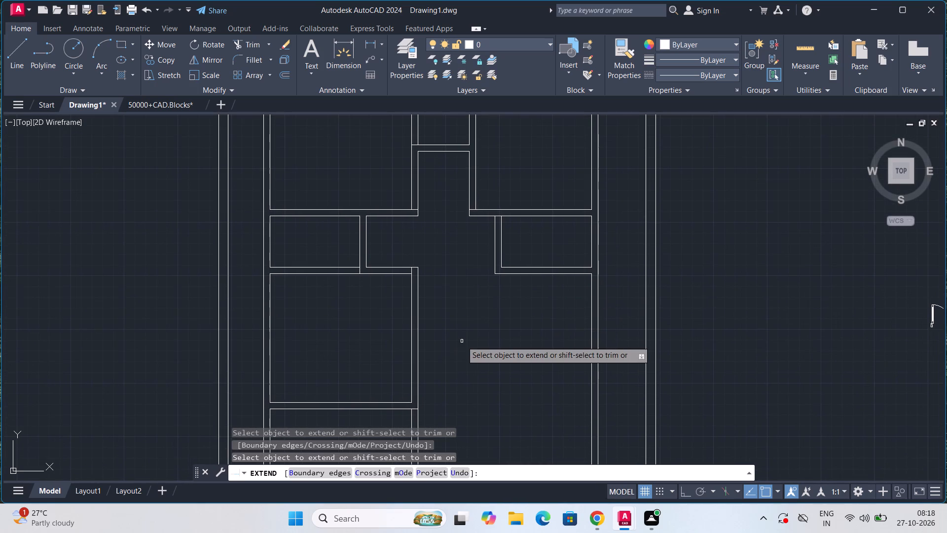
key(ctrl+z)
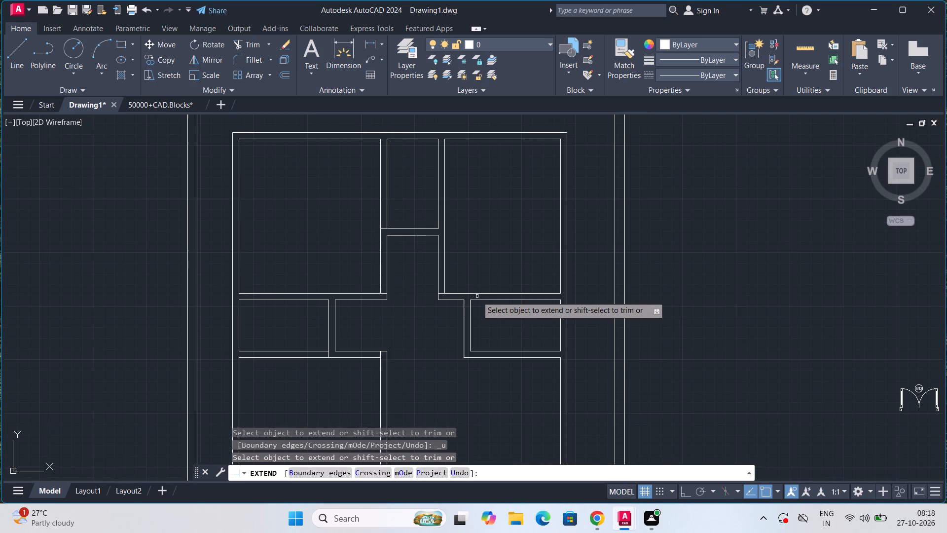
Extend the small right room's top wall line across to the far face of its left wall.
scroll(487, 312, up, 2)
middle_drag(484, 320, 488, 277)
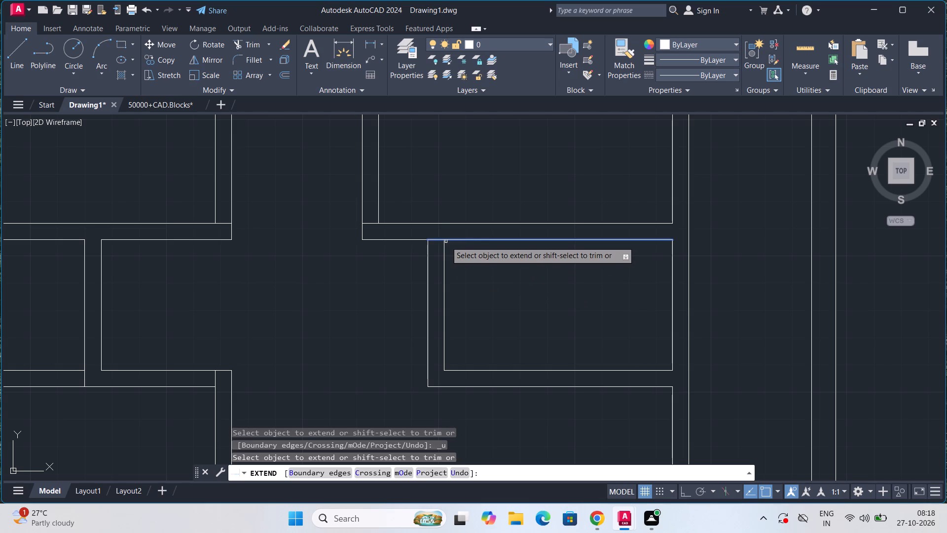
click(446, 241)
scroll(349, 332, down, 1)
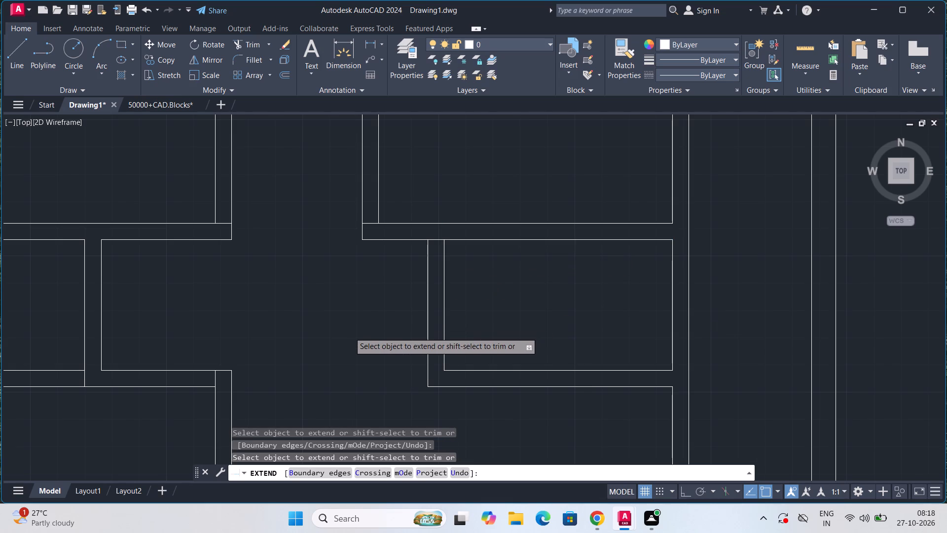
scroll(349, 332, down, 1)
middle_drag(349, 332, 395, 272)
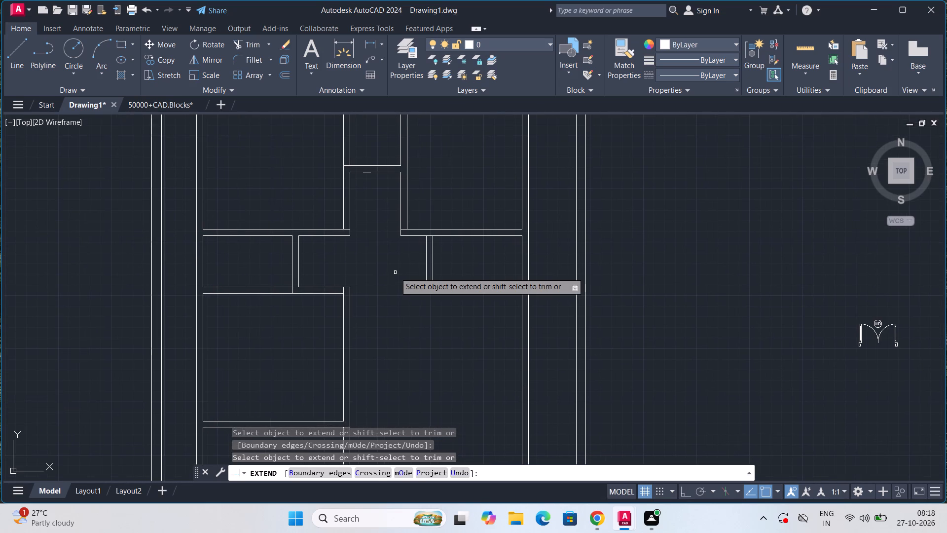
middle_drag(381, 302, 422, 210)
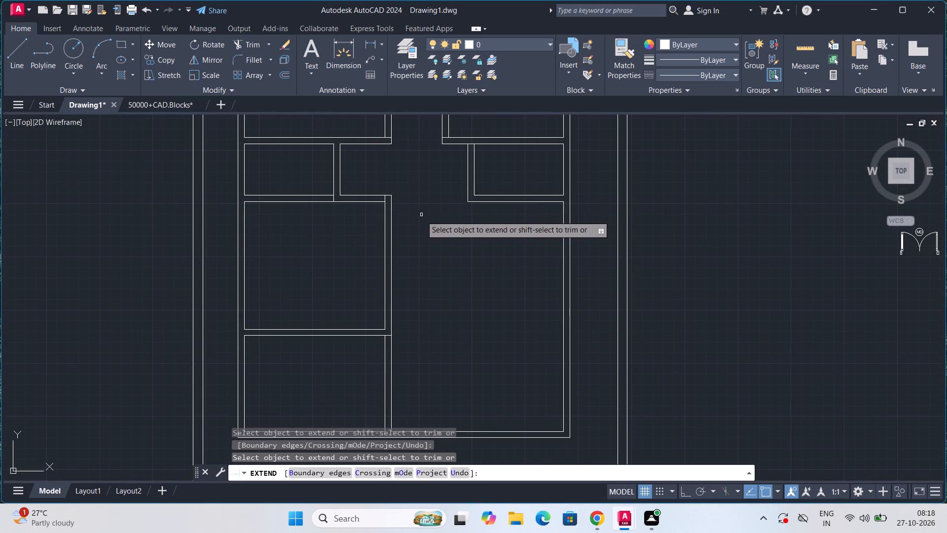
scroll(421, 217, down, 1)
key(Escape)
key(Escape)
key(Escape)
key(Escape)
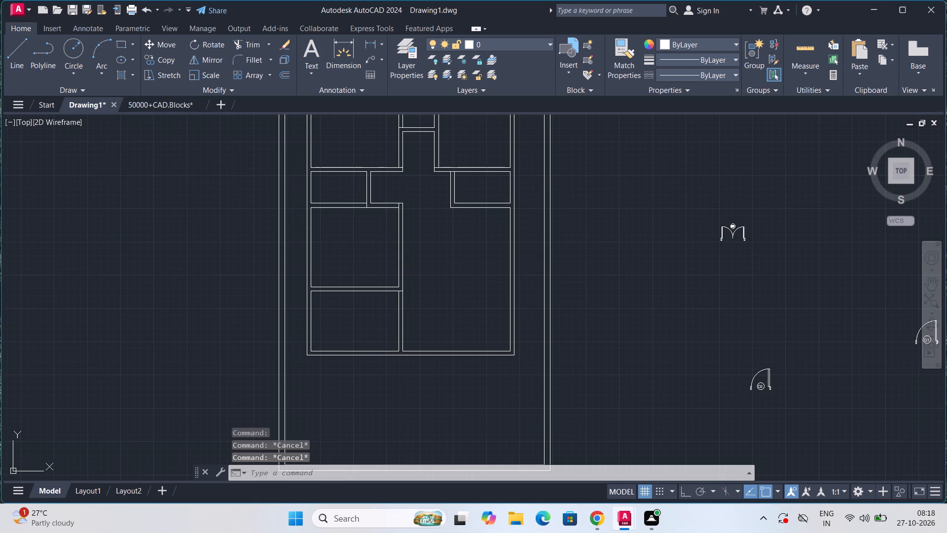
Offset the lower-left room's top wall line 6" downward into the room.
scroll(421, 302, up, 2)
middle_drag(411, 317, 448, 252)
scroll(411, 317, up, 3)
scroll(418, 278, down, 1)
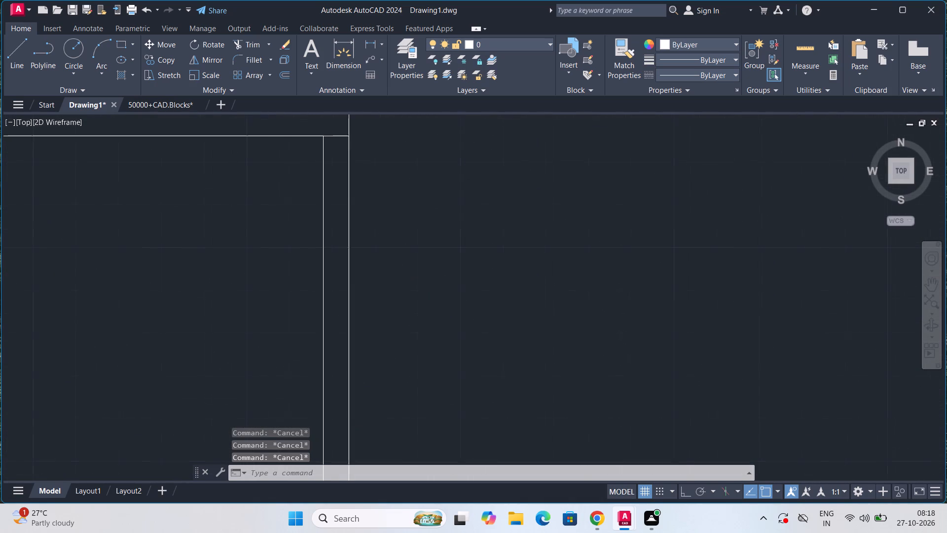
scroll(418, 278, down, 2)
key(o)
key(f)
key(f)
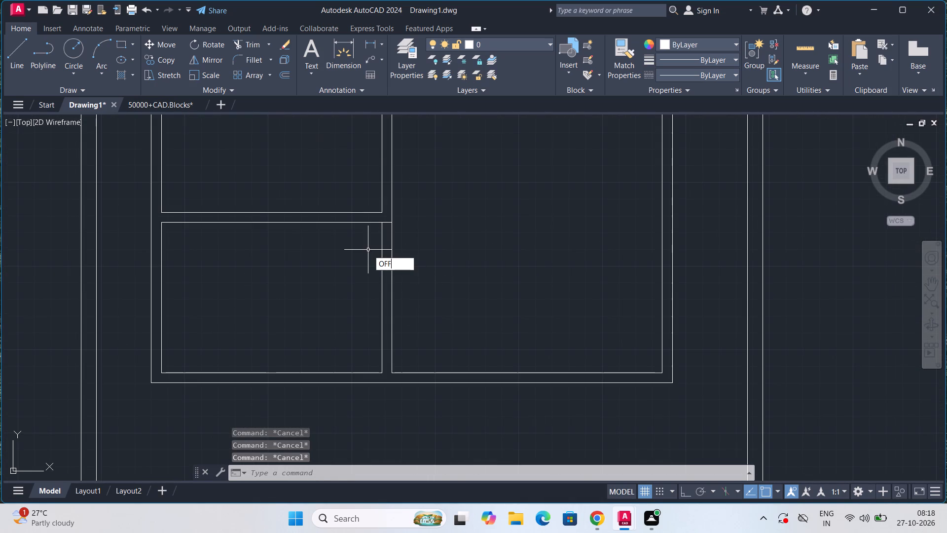
key(Return)
scroll(388, 225, up, 4)
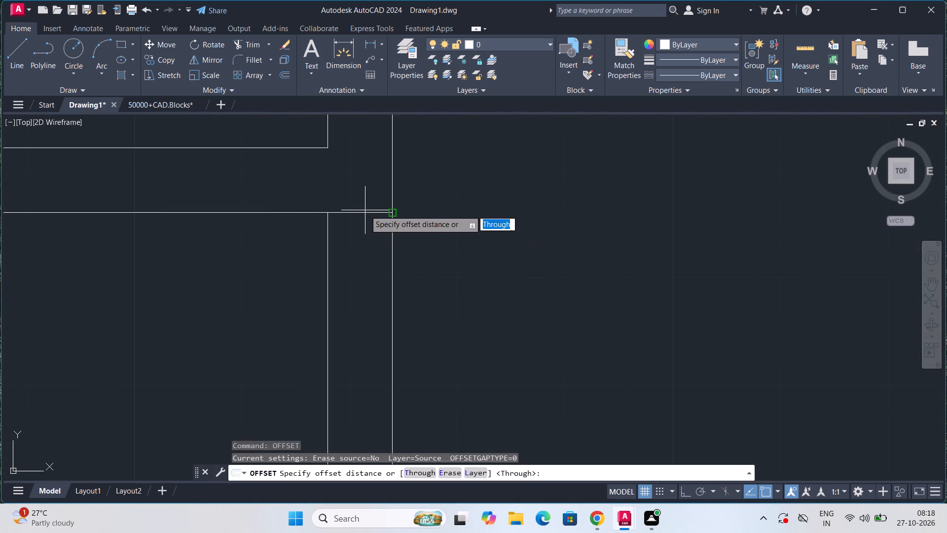
click(365, 213)
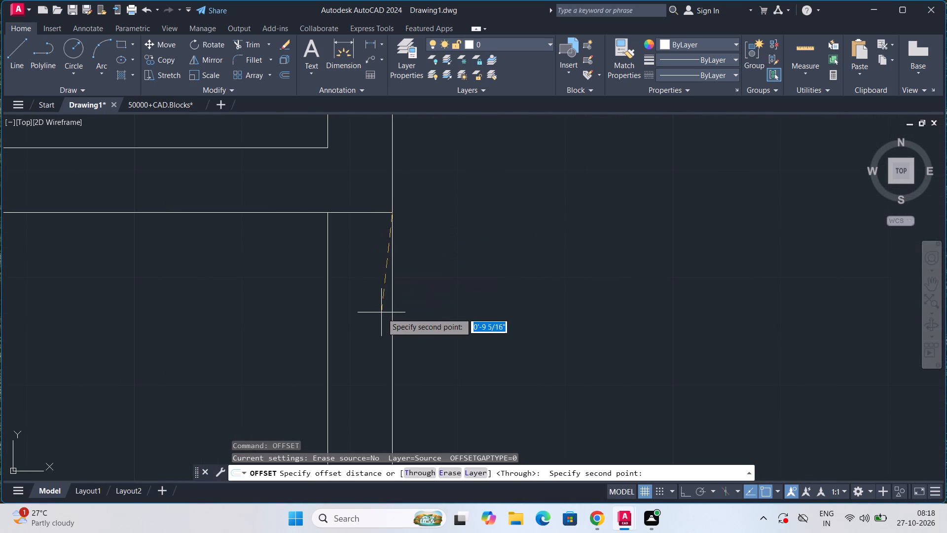
text(6")
key(Return)
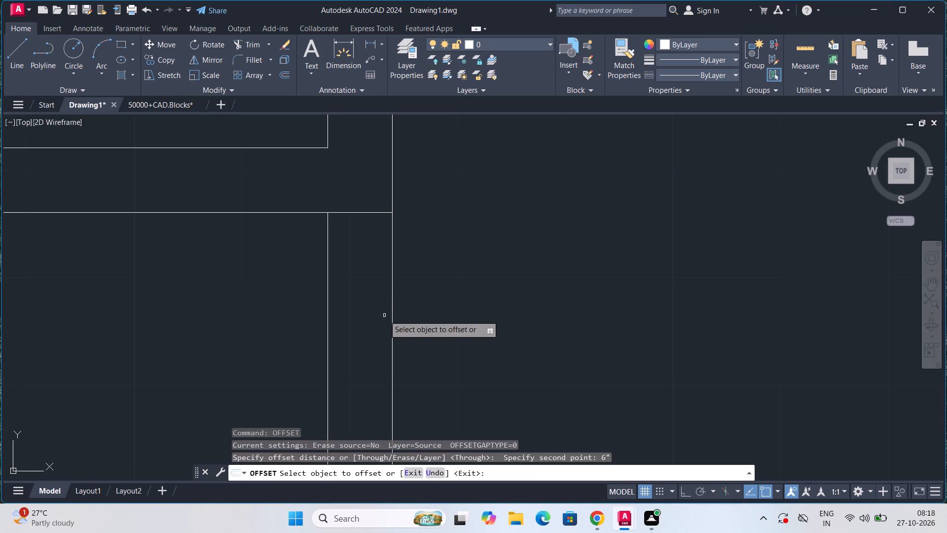
click(372, 213)
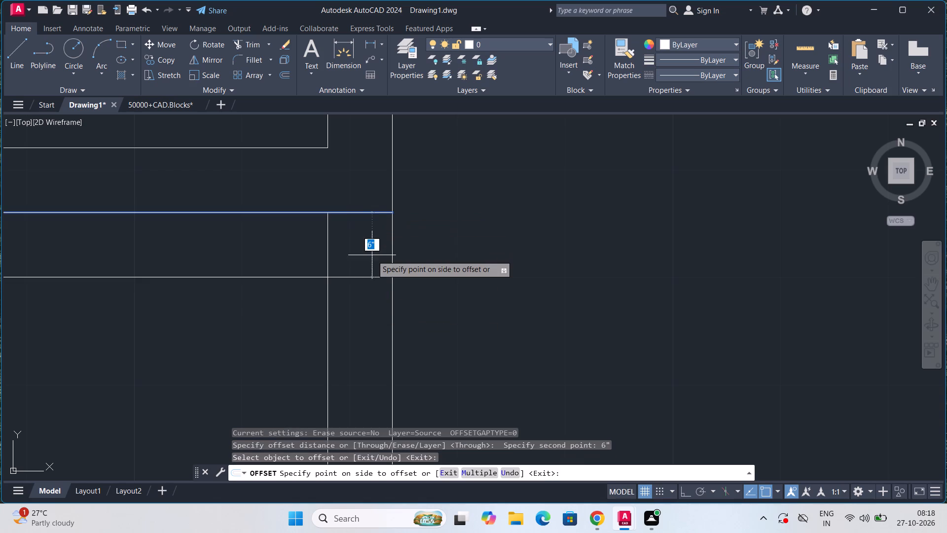
click(372, 277)
click(372, 277)
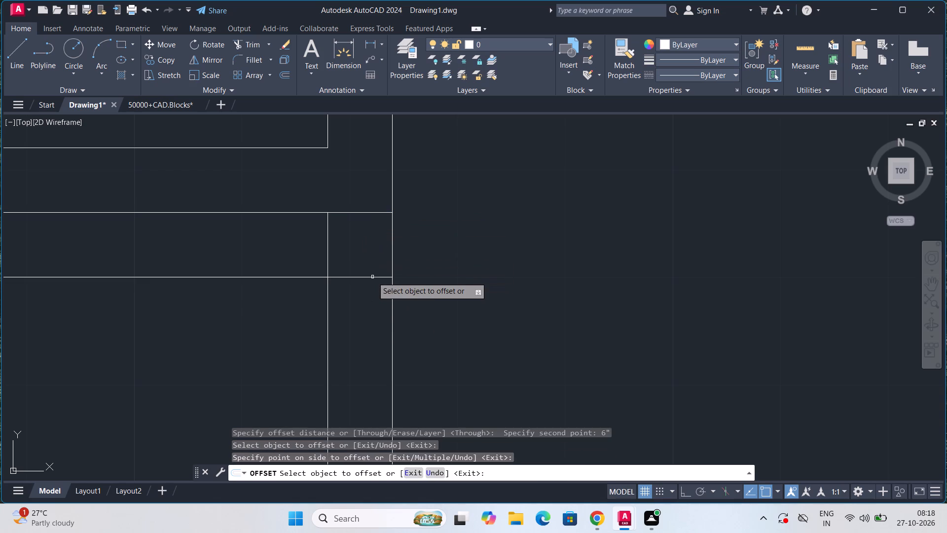
Offset the new 6" line 2'9" further down in the lower-left room, making the same offset twice.
click(372, 279)
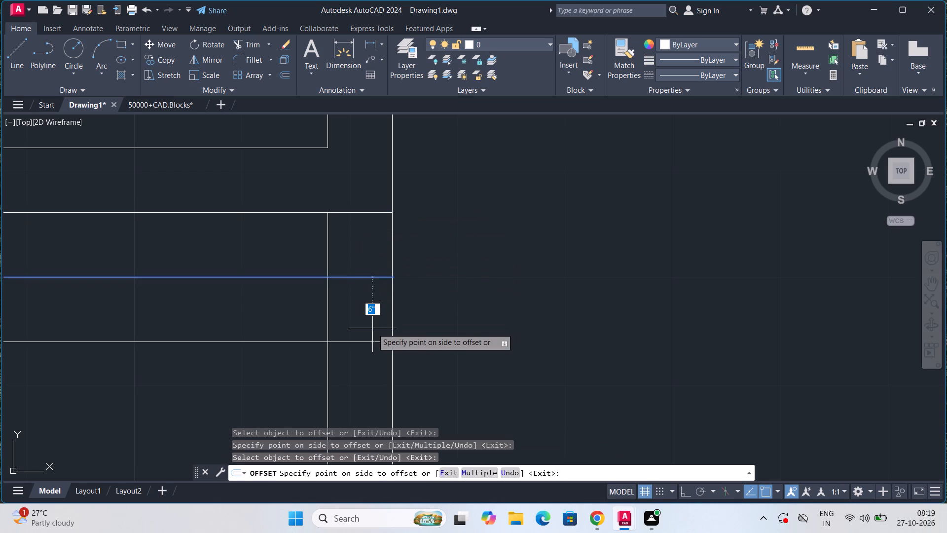
text(2'9")
key(Return)
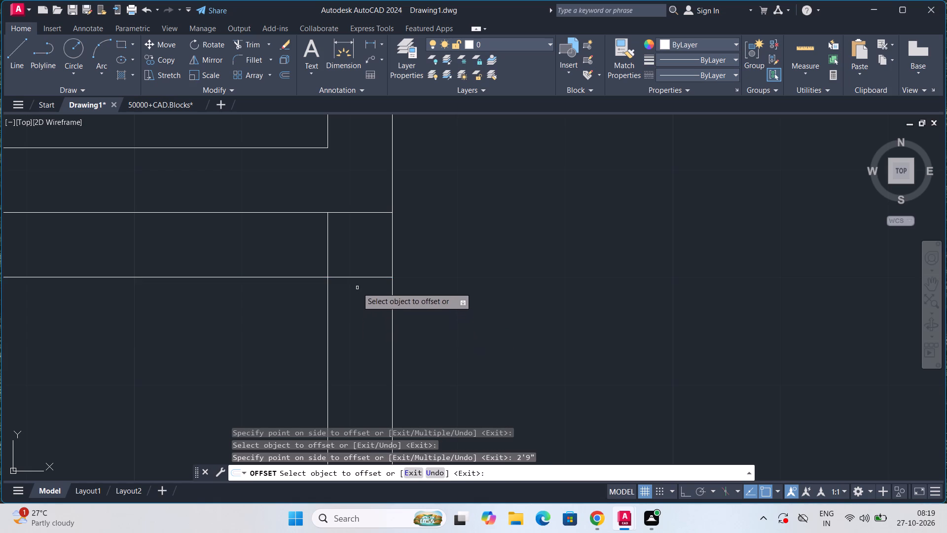
click(361, 277)
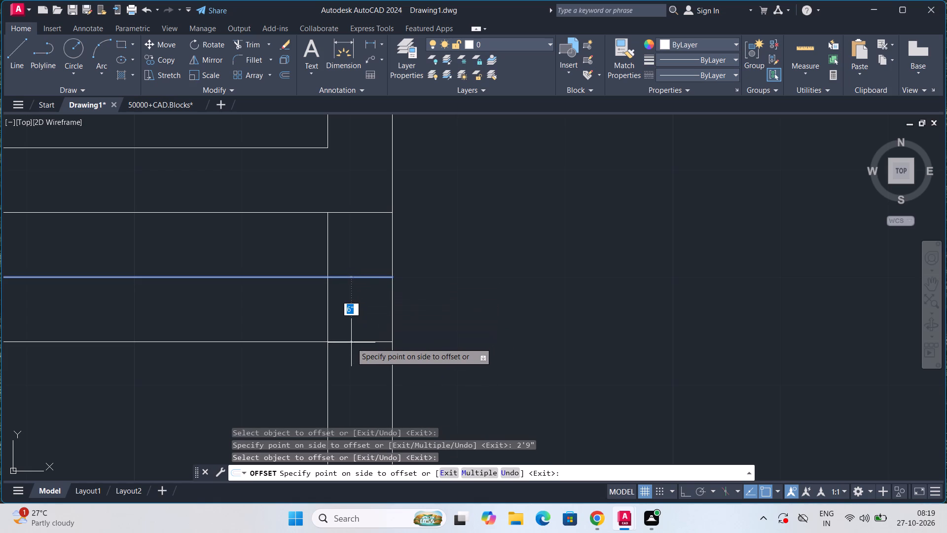
key(2)
text('9")
key(Return)
scroll(351, 343, down, 4)
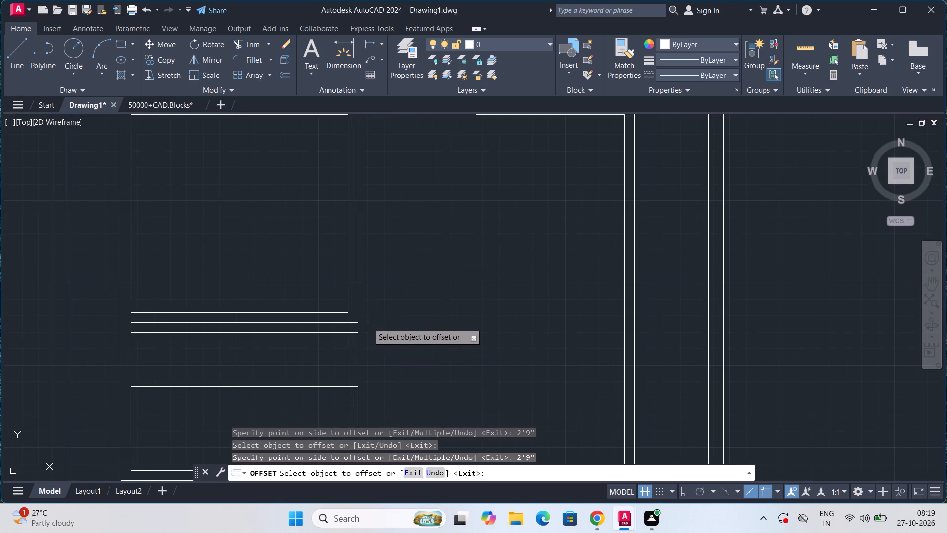
click(372, 318)
Offset the middle-left room's inner right wall line 6" toward the inside of the room.
middle_drag(377, 291, 381, 305)
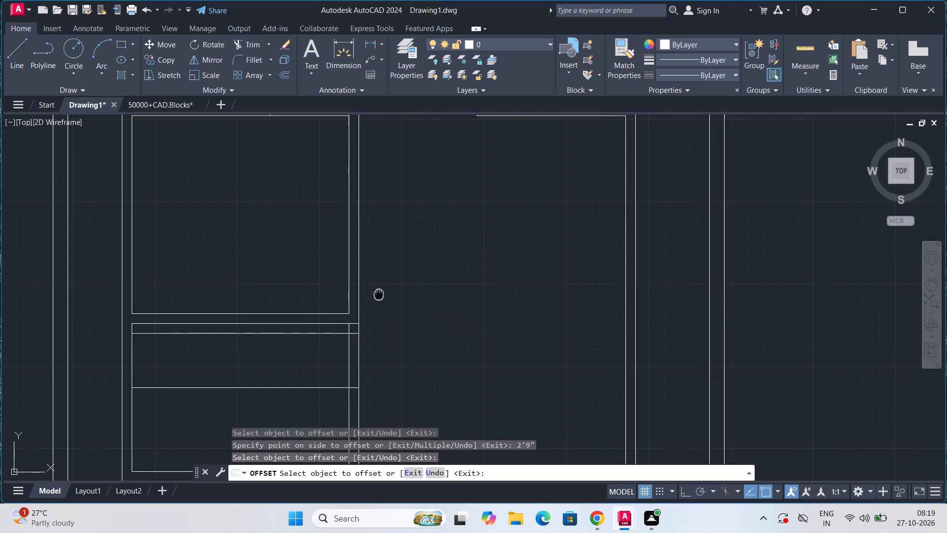
middle_drag(381, 305, 388, 344)
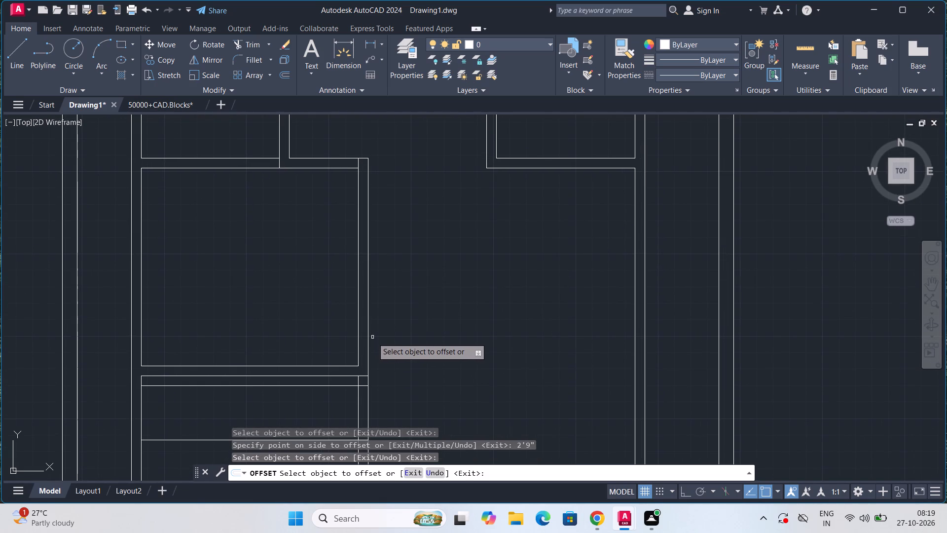
middle_drag(389, 361, 416, 289)
scroll(415, 300, up, 2)
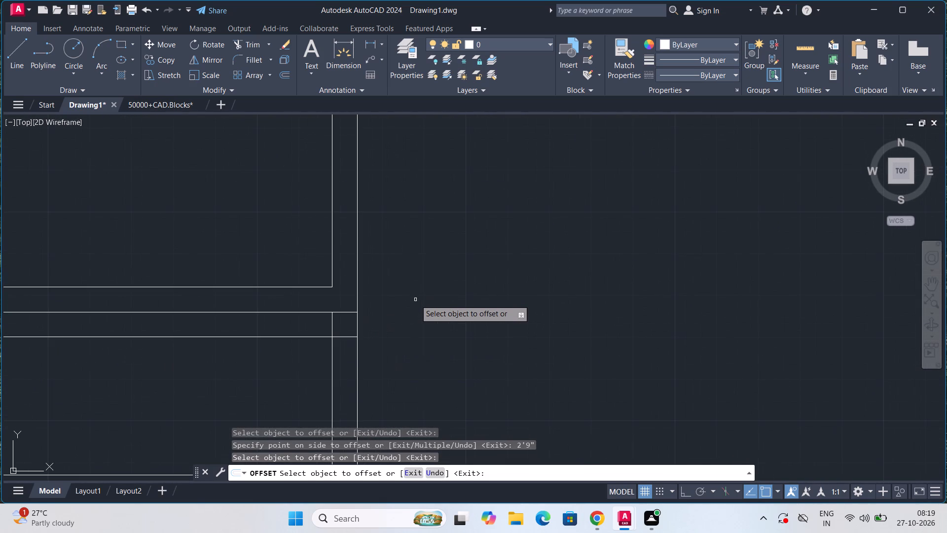
scroll(415, 300, down, 3)
middle_drag(426, 253, 428, 311)
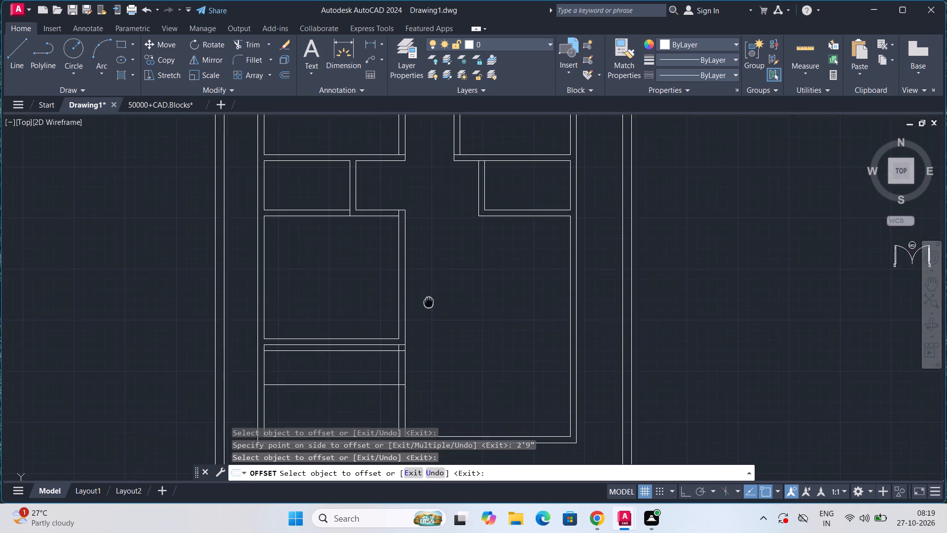
middle_drag(428, 311, 428, 311)
middle_drag(399, 242, 424, 334)
scroll(420, 324, up, 3)
click(420, 319)
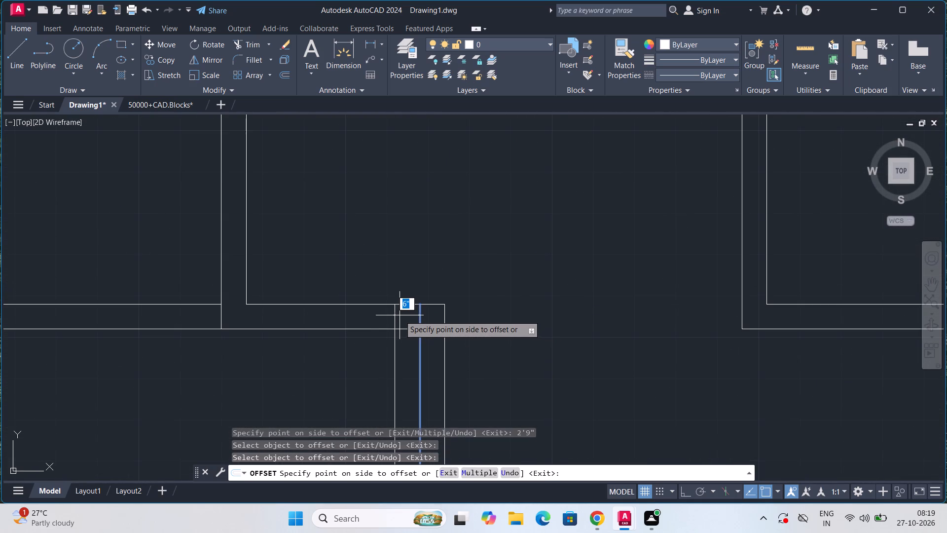
click(400, 315)
Offset the middle-left room's new 6" line another 2'9" into the room, away from the right wall.
click(394, 322)
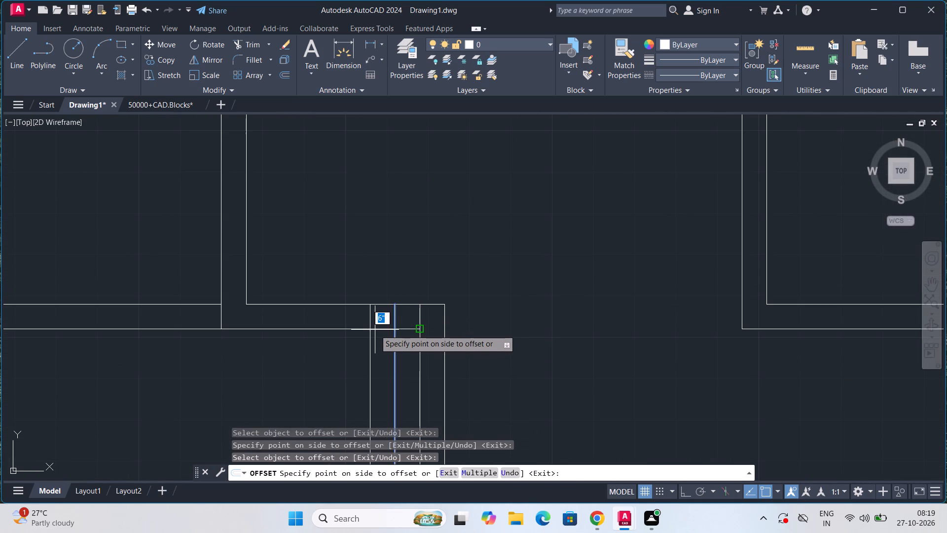
text(2'9")
key(Return)
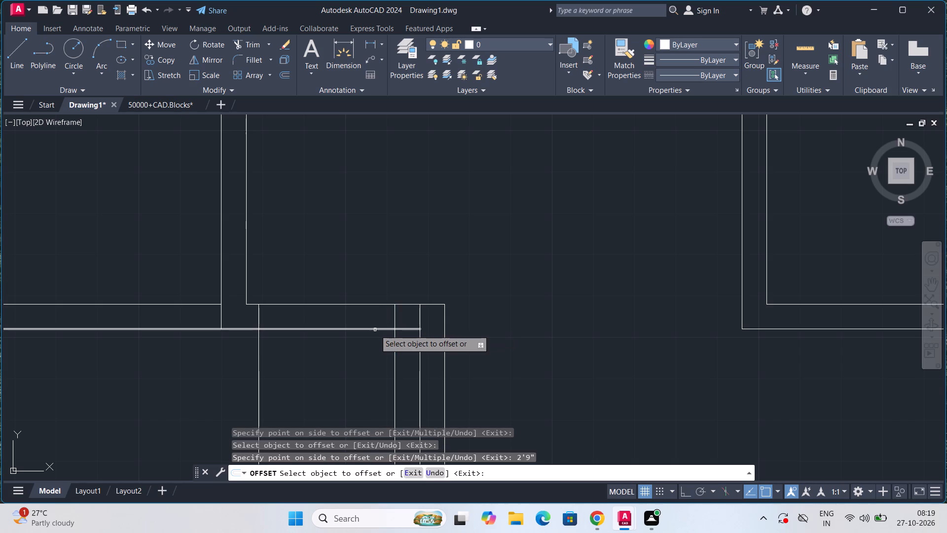
scroll(375, 330, down, 2)
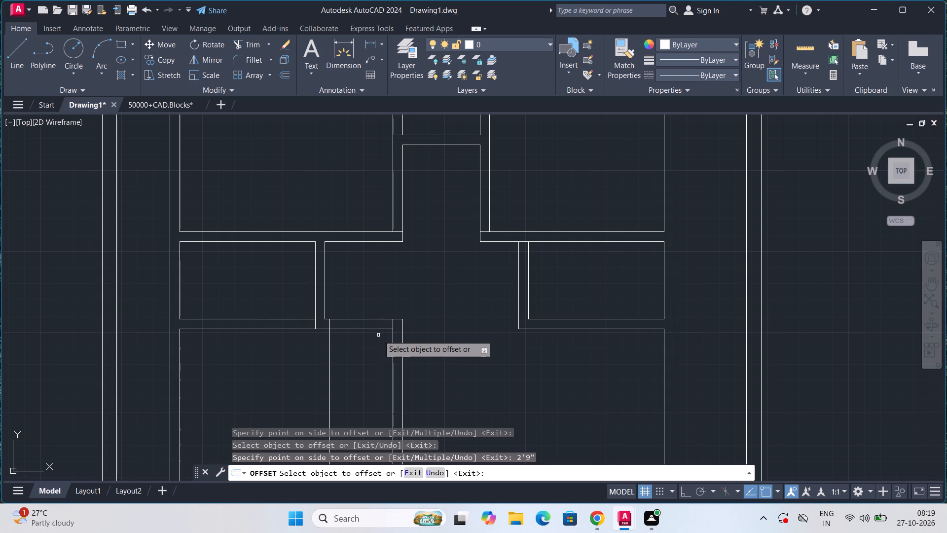
click(378, 335)
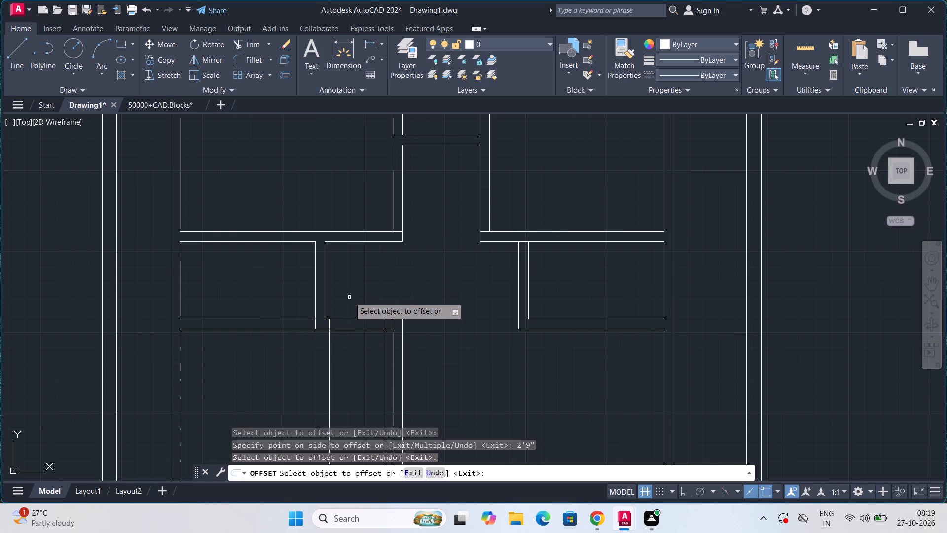
scroll(374, 310, down, 1)
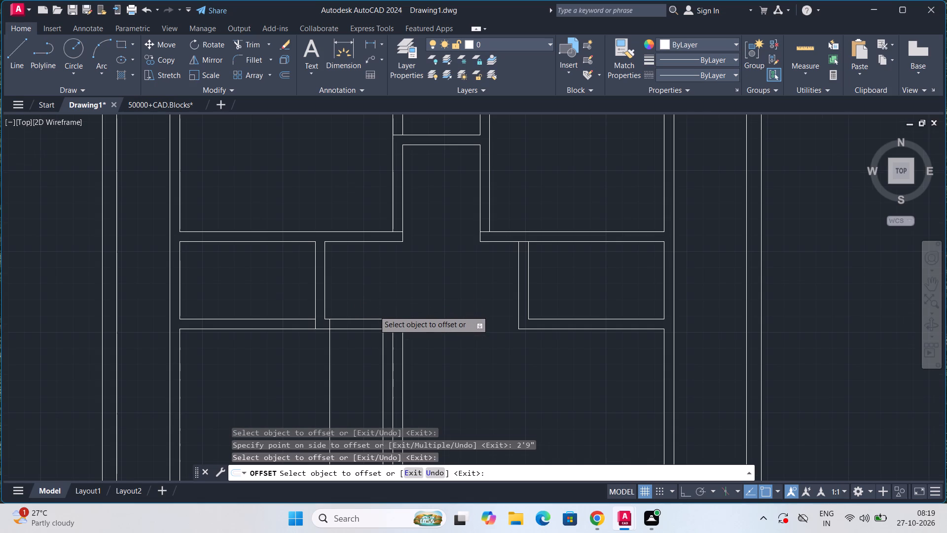
key(Escape)
key(Escape)
Trim away both face lines of the small left room's right wall between its top and bottom walls.
scroll(375, 312, up, 3)
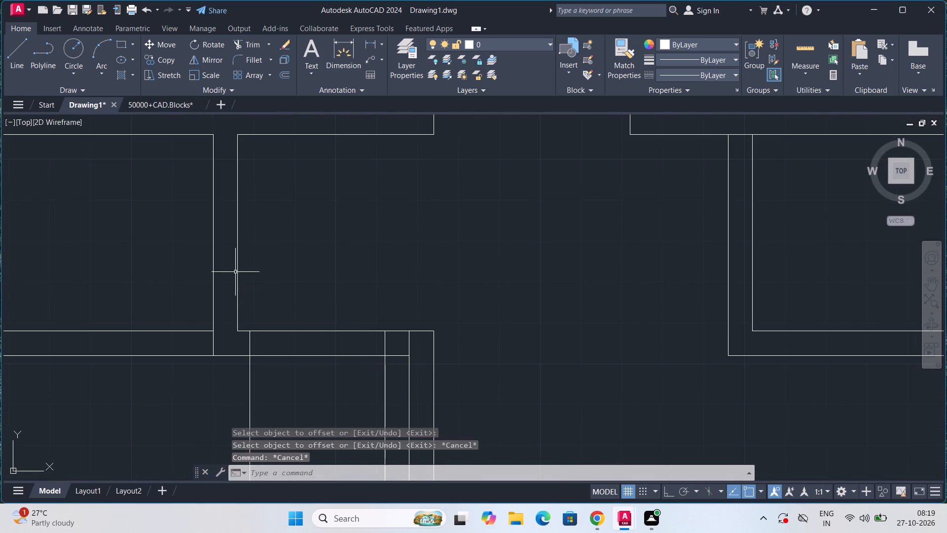
key(t)
key(r)
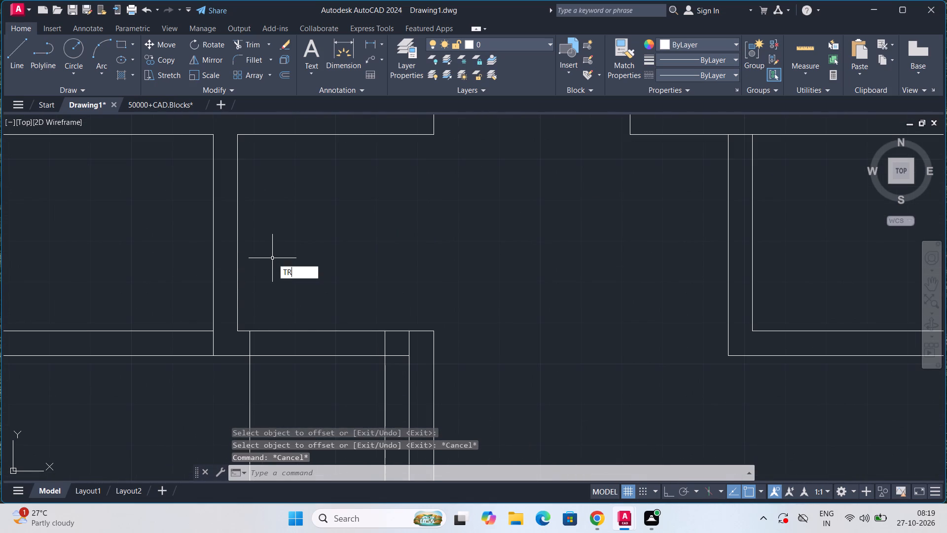
key(Return)
drag(273, 258, 197, 256)
scroll(211, 259, down, 1)
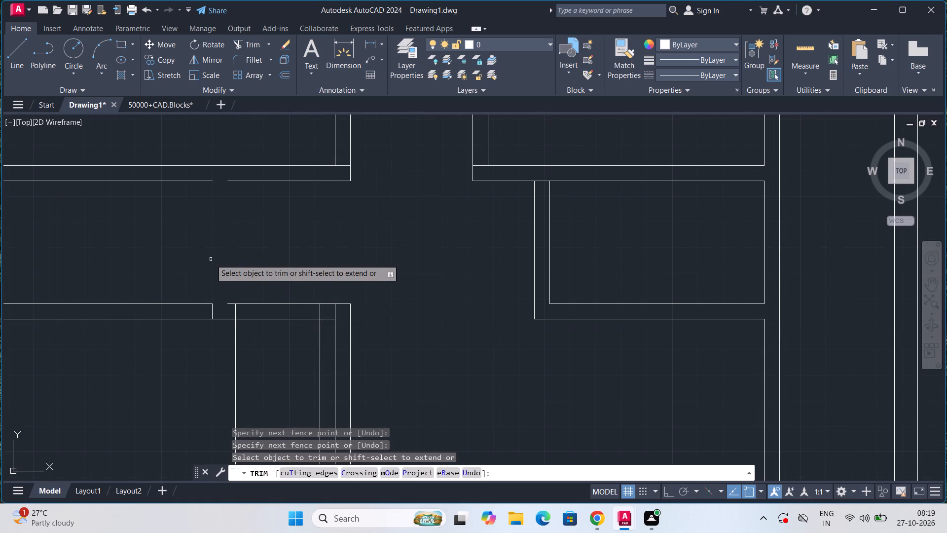
Undo the trim that removed the face lines of the small left room's right wall.
key(ctrl+z)
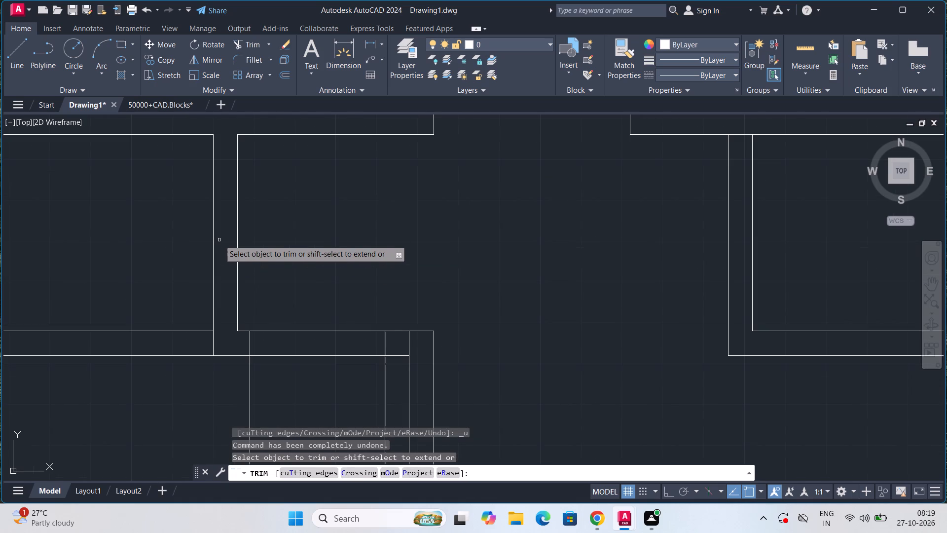
scroll(219, 240, down, 2)
middle_drag(219, 239, 243, 273)
scroll(243, 273, up, 2)
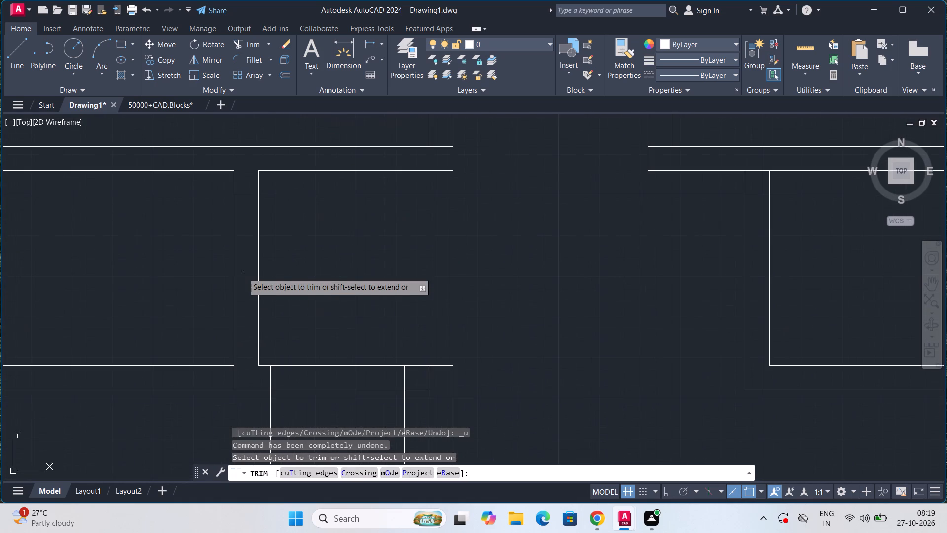
scroll(243, 272, down, 2)
key(Escape)
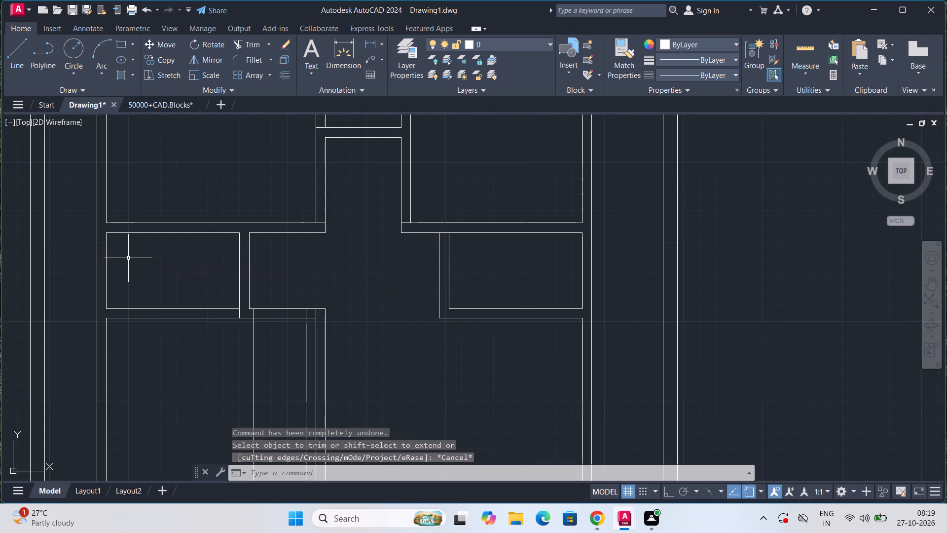
key(Escape)
key(Escape)
Offset the small left room's left inner wall line 6'6" into the room.
text(OFF)
key(Return)
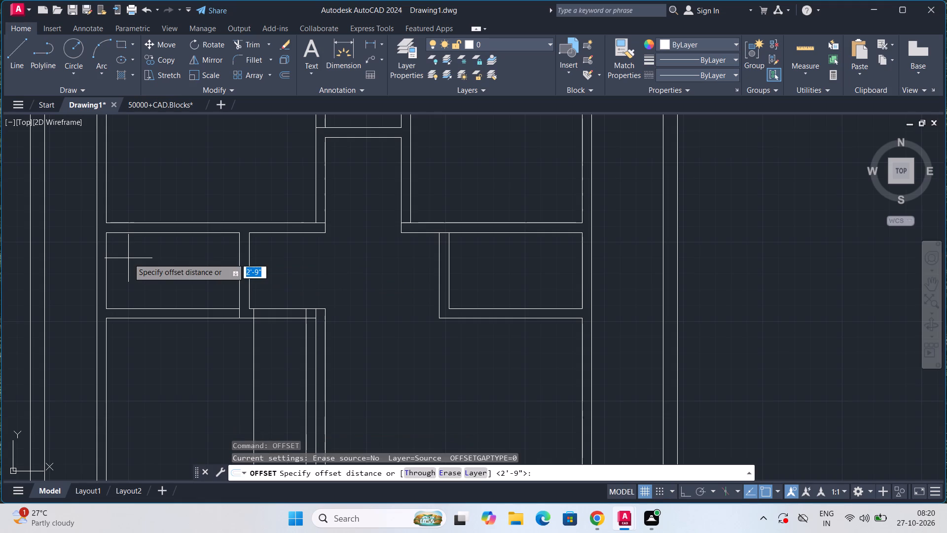
click(105, 264)
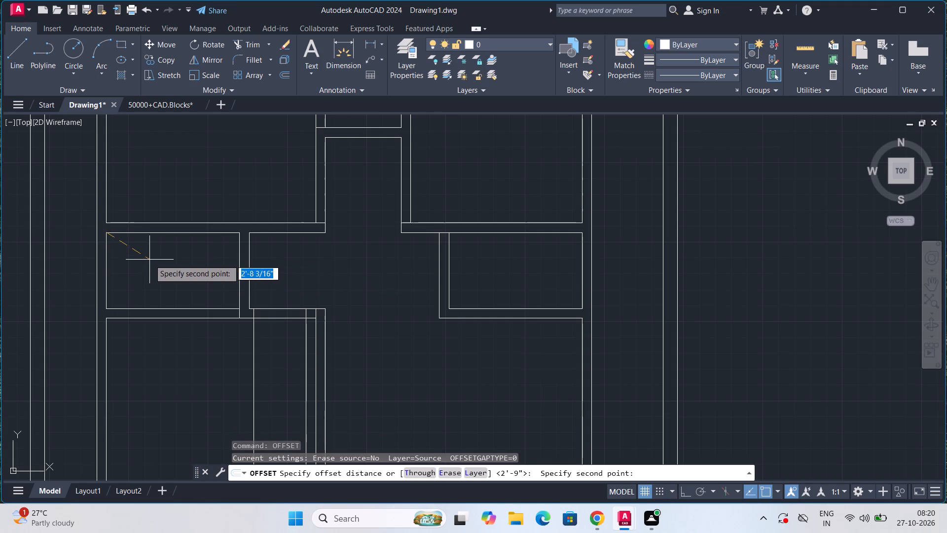
text(6'6")
key(Return)
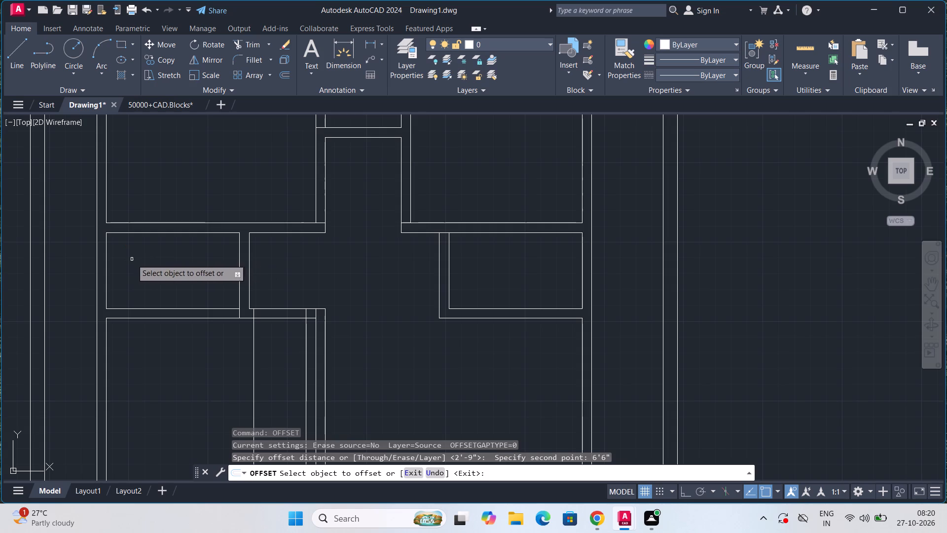
click(106, 270)
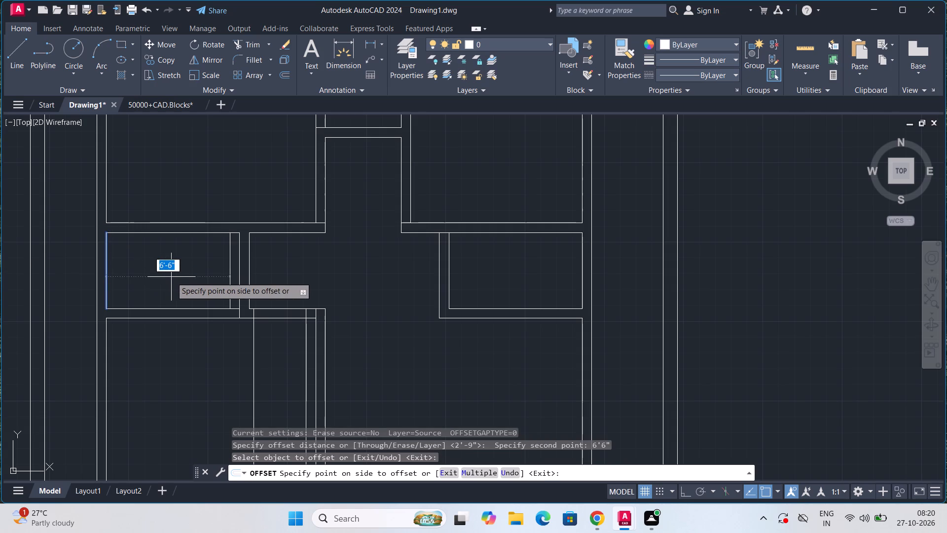
click(198, 278)
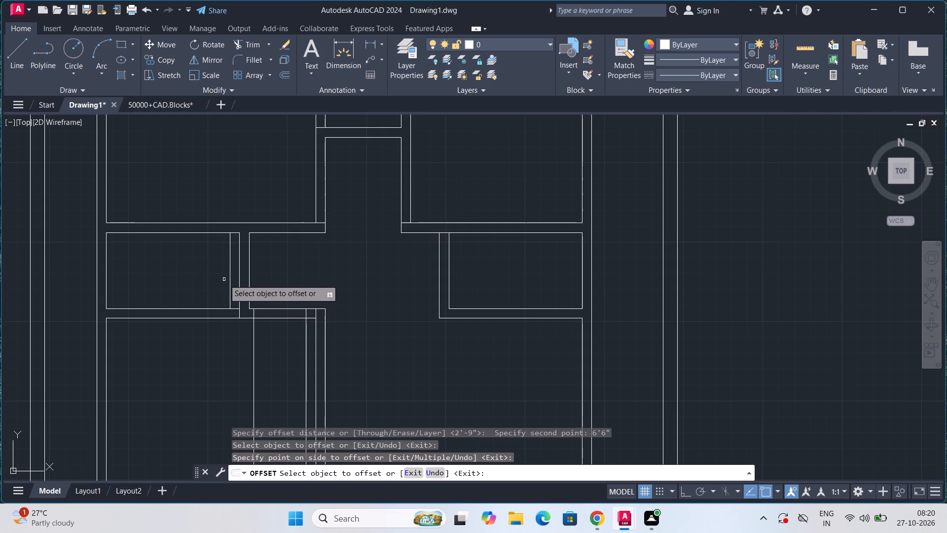
Offset the new vertical line 6" away from the room, toward the old right wall.
click(229, 275)
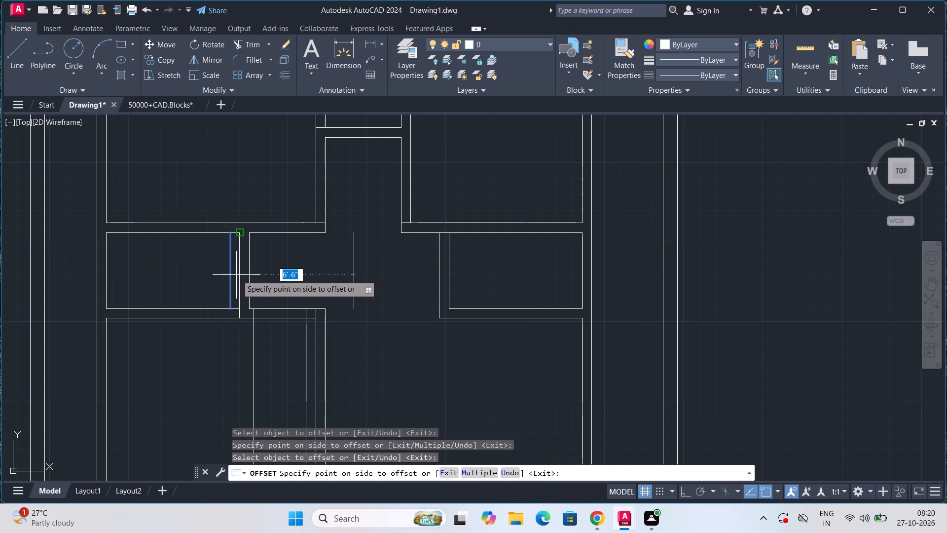
text(6")
key(Return)
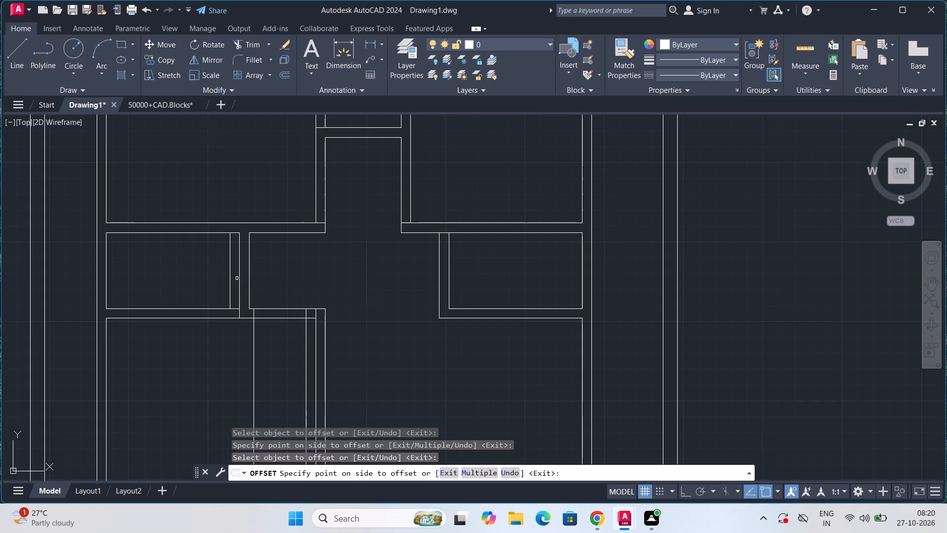
click(237, 278)
Erase the old inner face line of the small left room's right wall, keeping the new 6" offset line.
scroll(237, 278, up, 4)
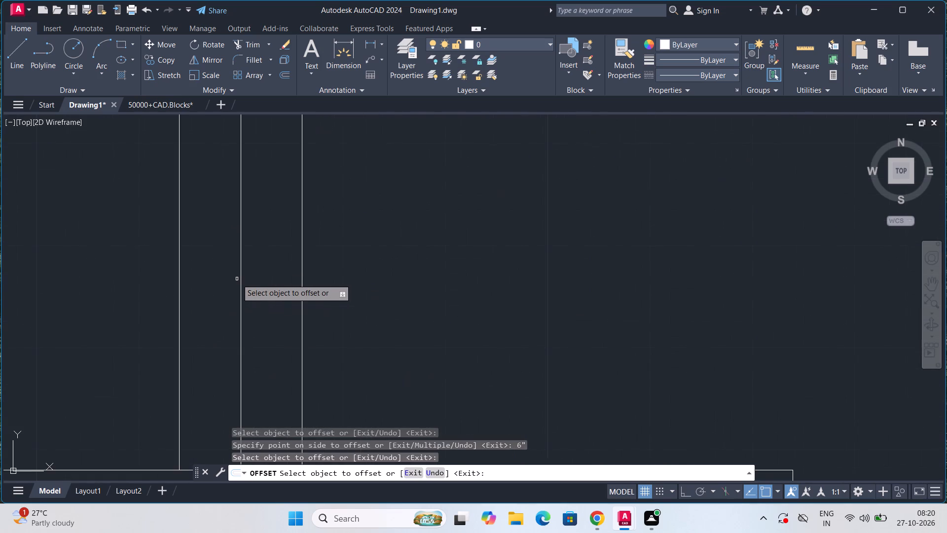
scroll(237, 279, down, 2)
click(238, 285)
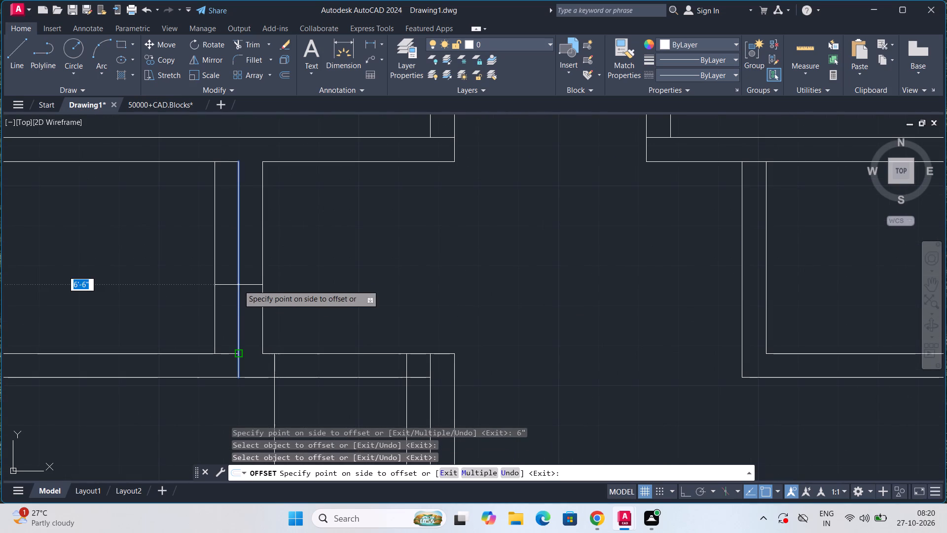
key(Delete)
key(Delete)
scroll(239, 289, down, 3)
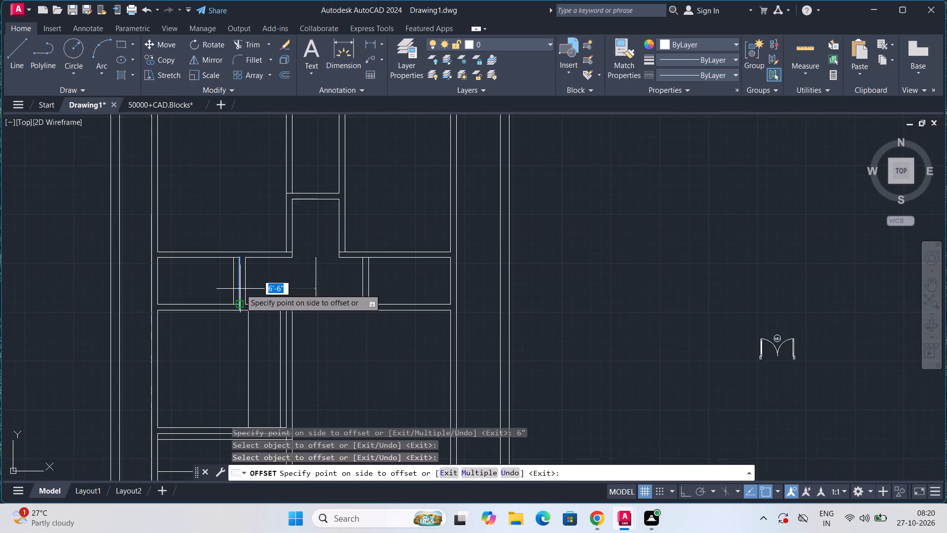
key(Escape)
key(Escape)
key(Escape)
scroll(240, 288, up, 4)
click(218, 305)
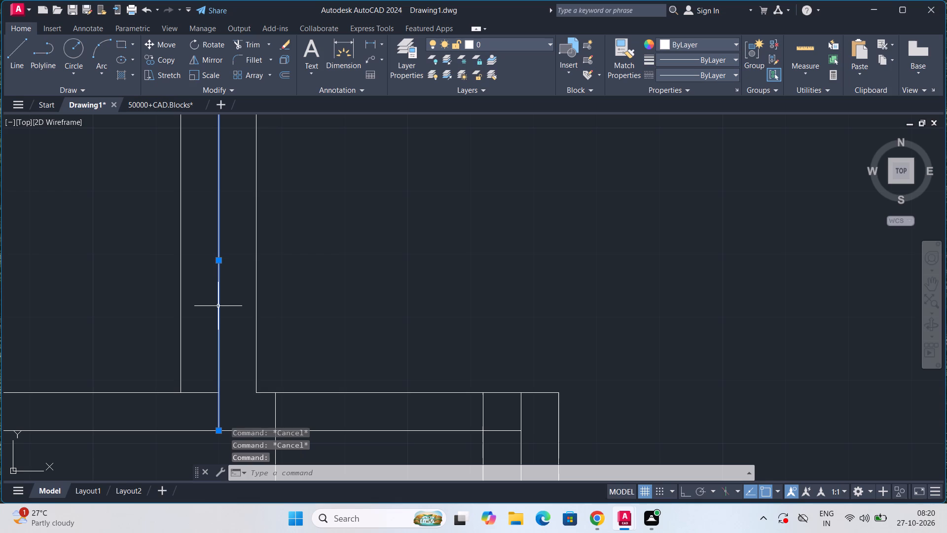
key(Delete)
scroll(218, 306, down, 3)
scroll(214, 330, up, 3)
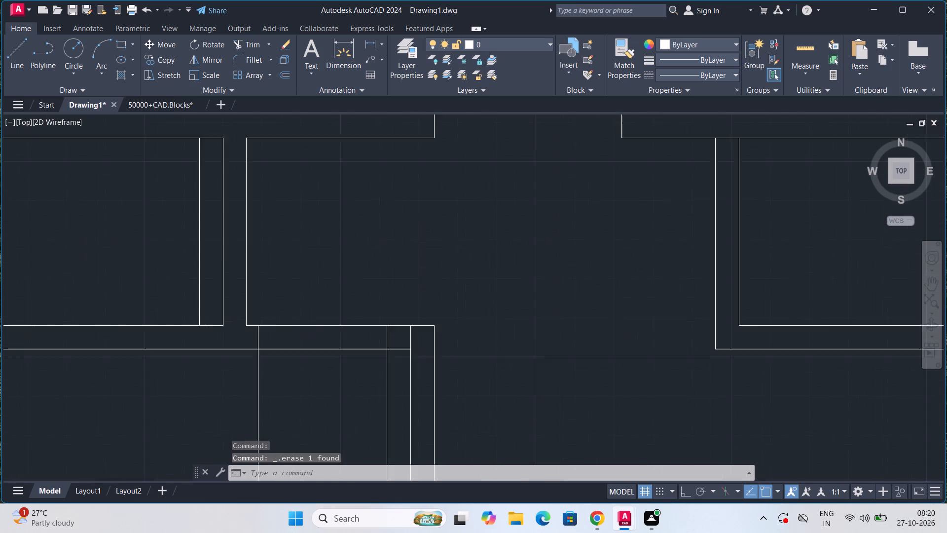
Extend the new outer face line down to the lower wall line and the passage's upper wall line across to meet it.
scroll(214, 330, up, 1)
middle_drag(214, 327, 216, 432)
scroll(231, 342, down, 3)
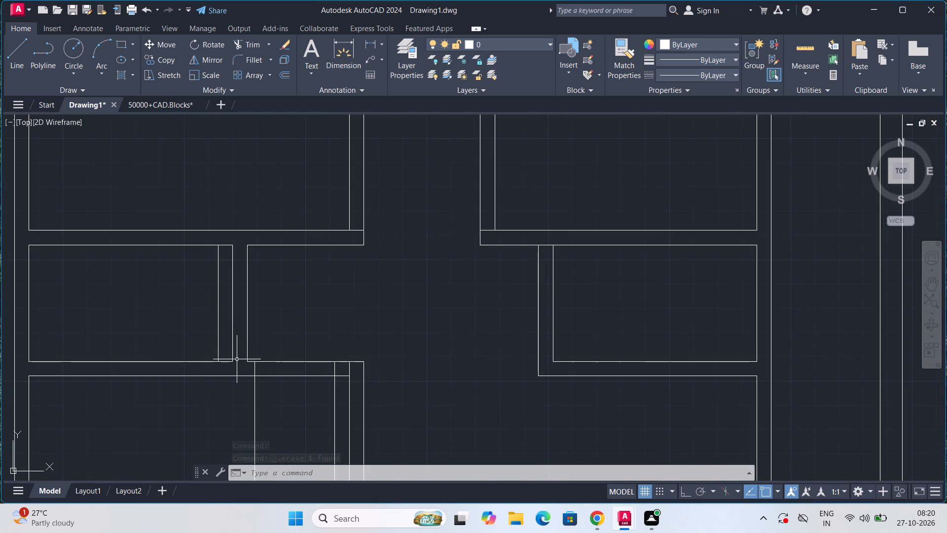
scroll(231, 346, up, 1)
text(EX)
key(Return)
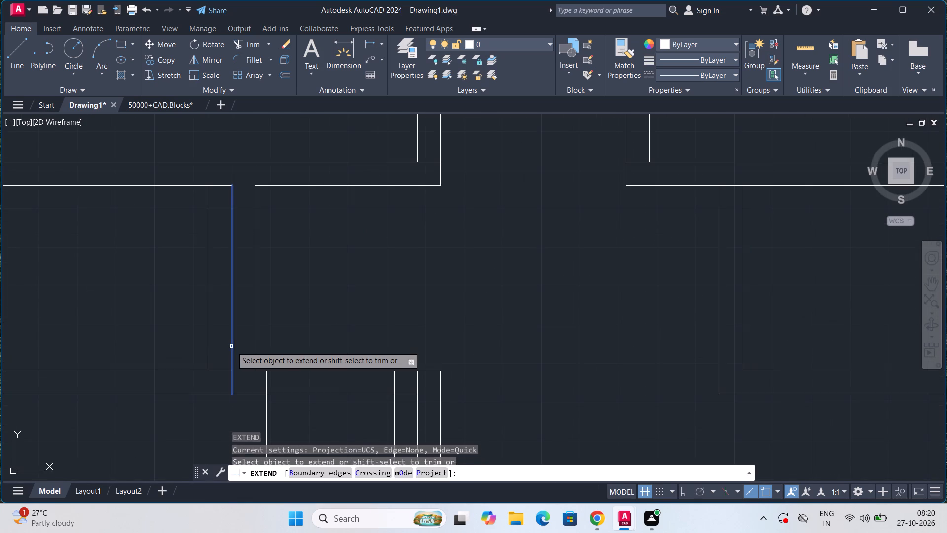
click(231, 346)
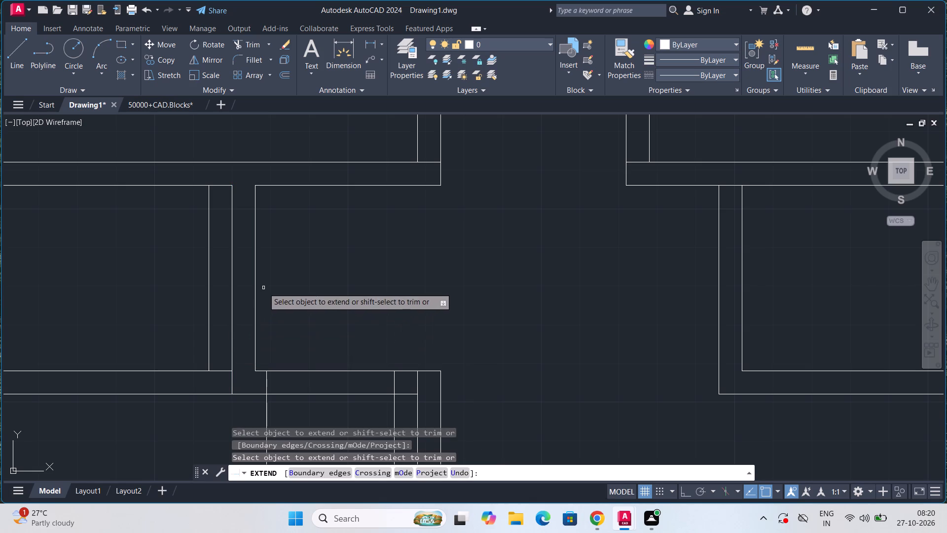
click(265, 186)
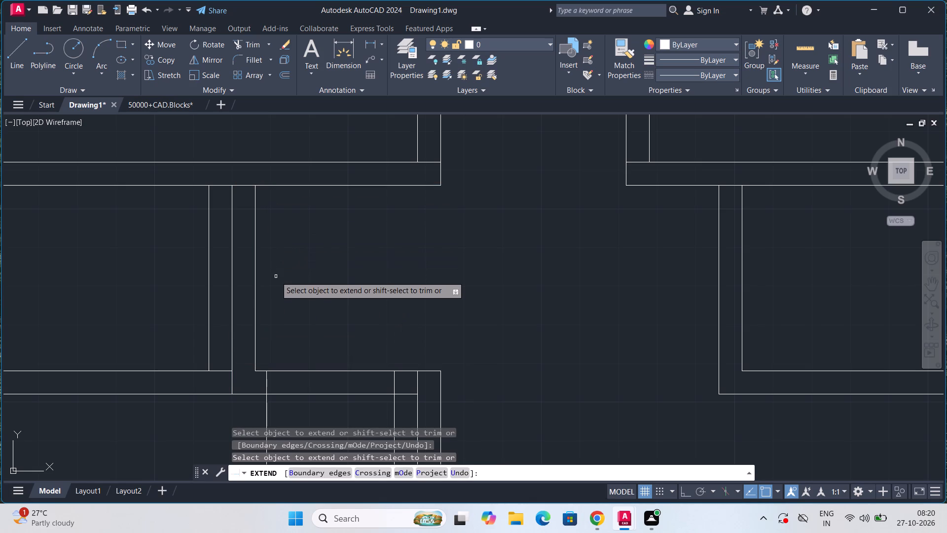
key(Escape)
key(Escape)
Trim away the old outer face line and the small room's bottom line where it crosses between the two new face lines.
text(TR)
key(Return)
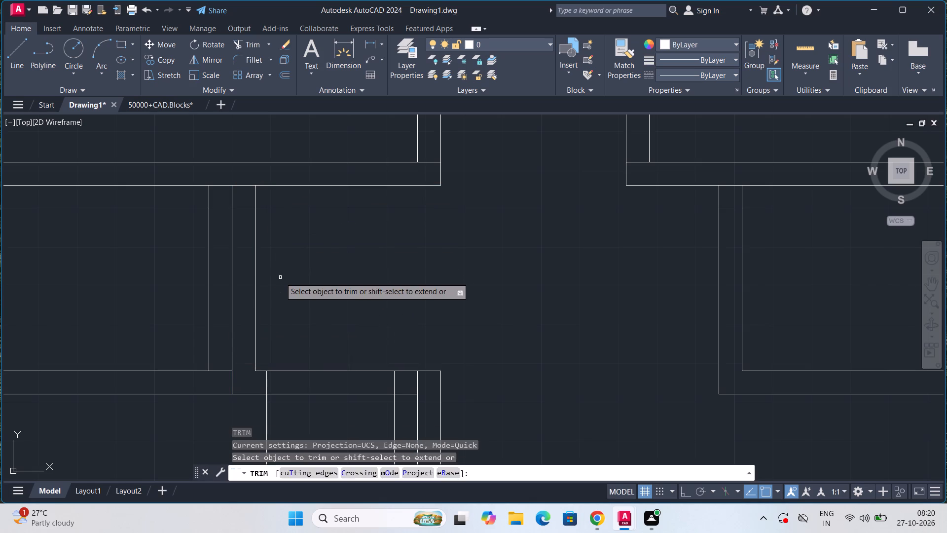
drag(280, 277, 250, 284)
middle_drag(248, 308, 273, 280)
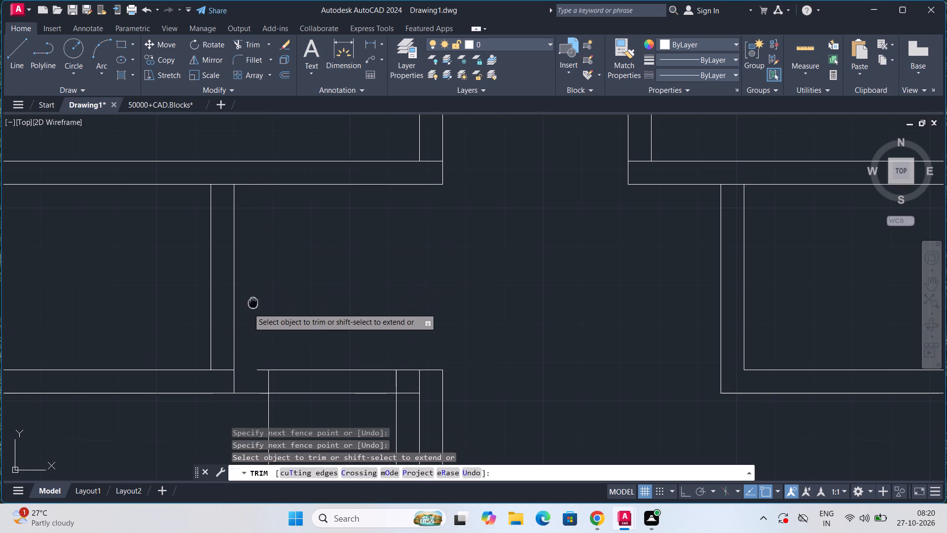
middle_drag(273, 280, 309, 237)
drag(282, 296, 283, 306)
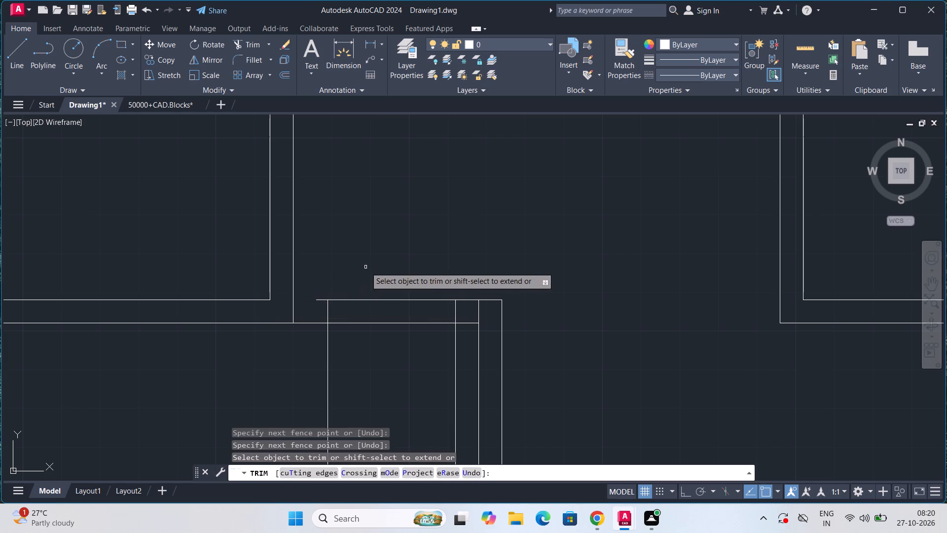
middle_drag(365, 267, 383, 228)
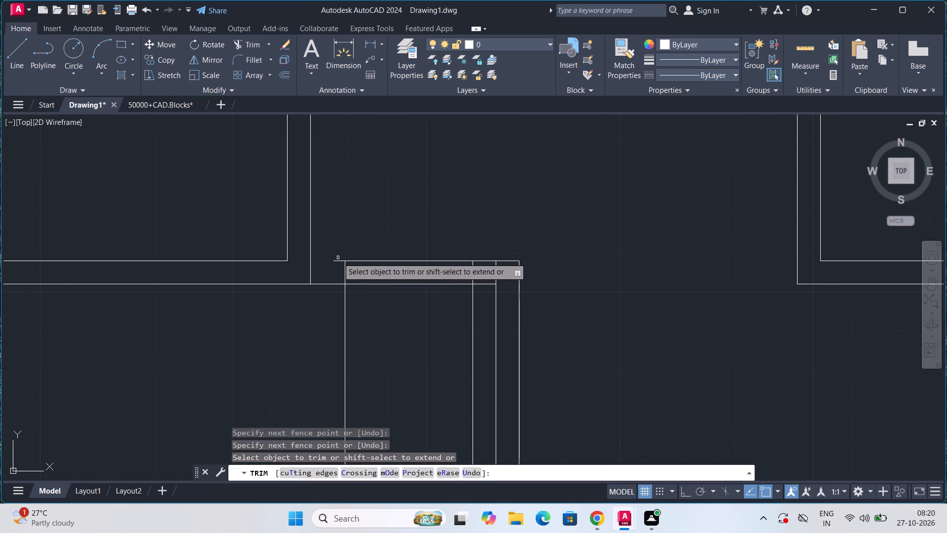
key(Escape)
key(Escape)
key(Escape)
key(Escape)
Extend the passage's lower wall line to meet the new outer face line of the small left room's wall.
text(EX)
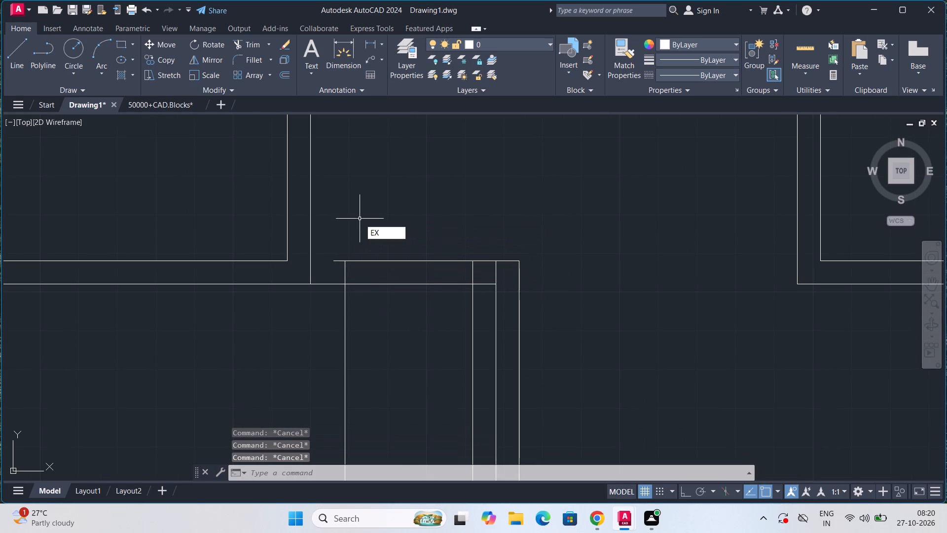
key(Return)
click(357, 260)
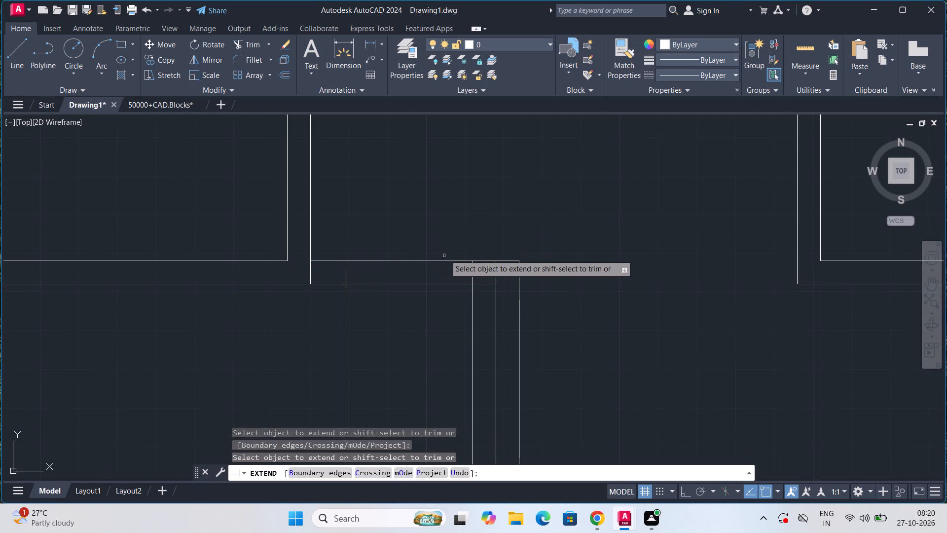
scroll(456, 235, down, 2)
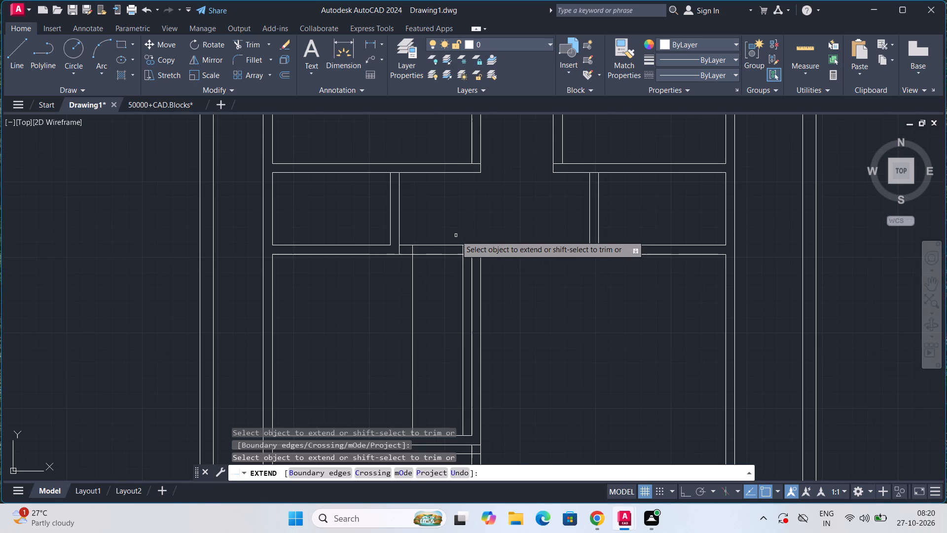
key(Escape)
key(Escape)
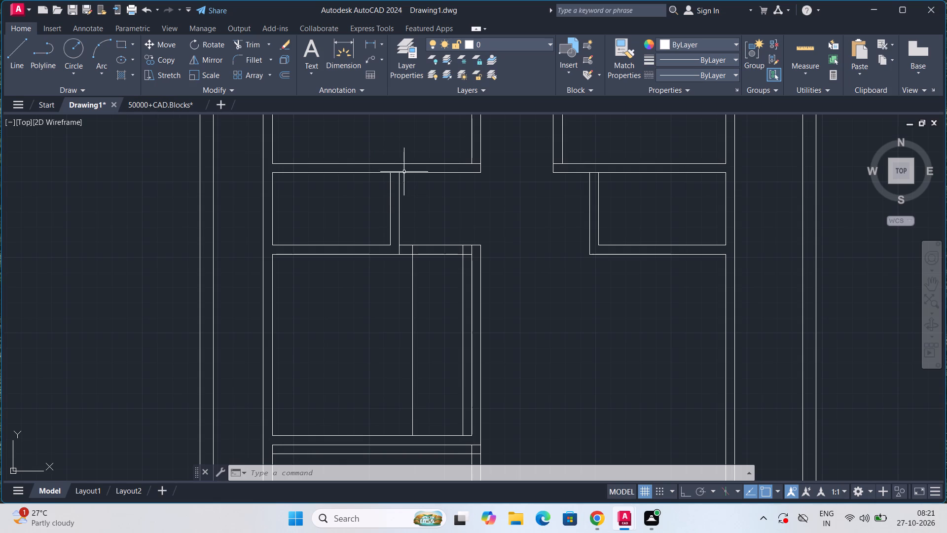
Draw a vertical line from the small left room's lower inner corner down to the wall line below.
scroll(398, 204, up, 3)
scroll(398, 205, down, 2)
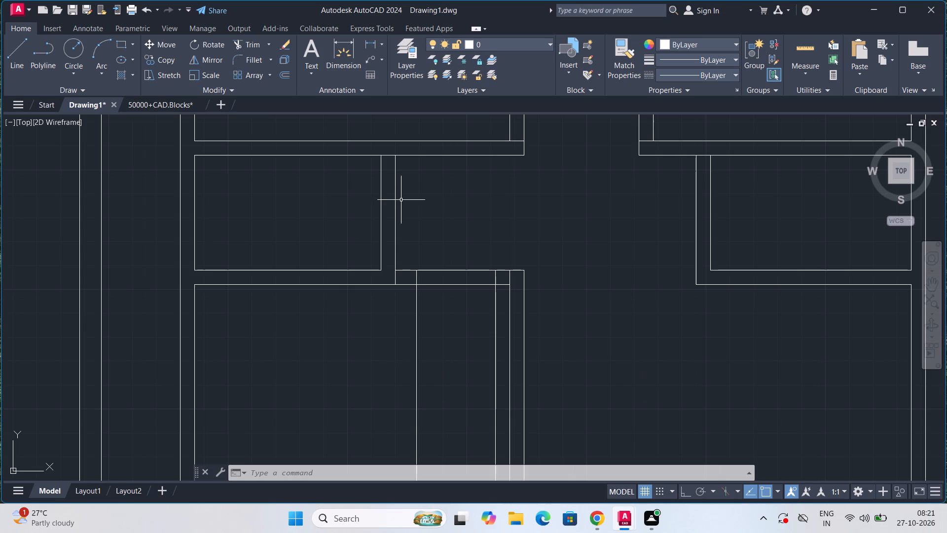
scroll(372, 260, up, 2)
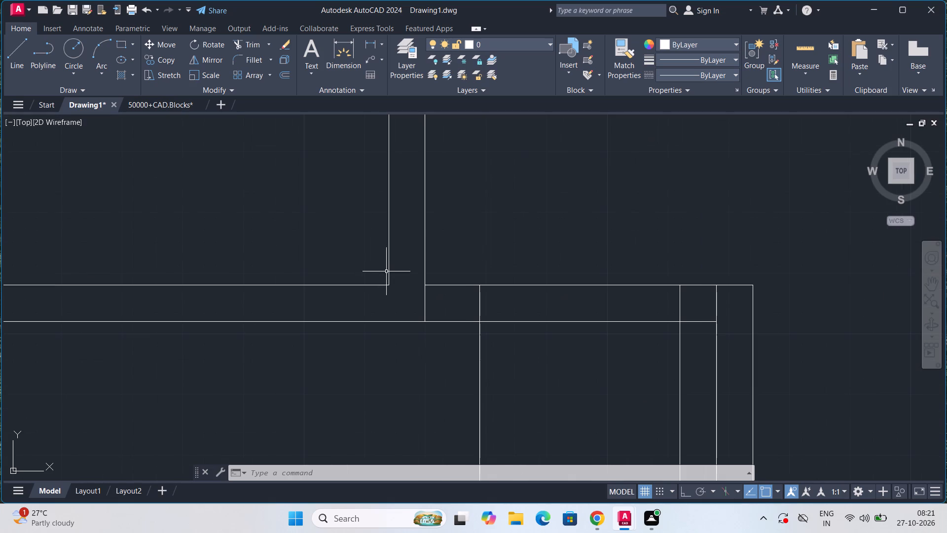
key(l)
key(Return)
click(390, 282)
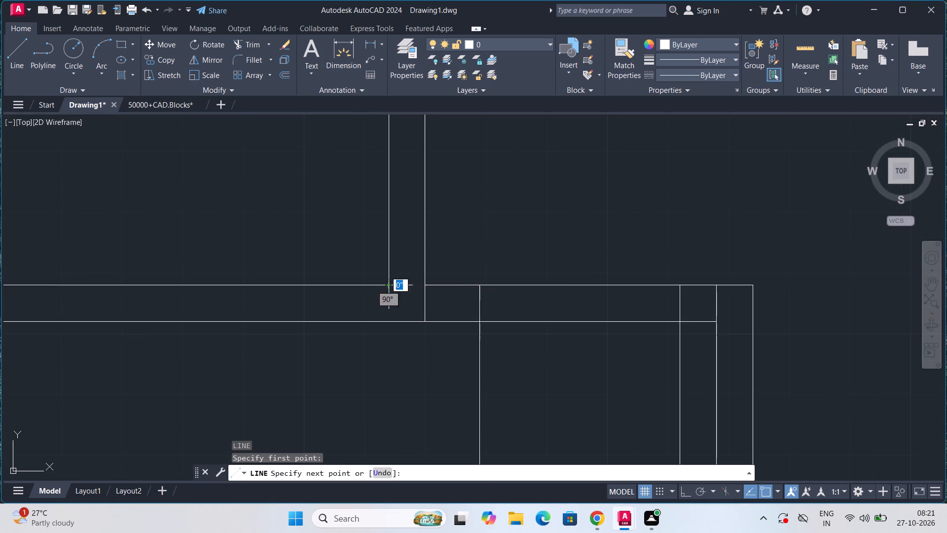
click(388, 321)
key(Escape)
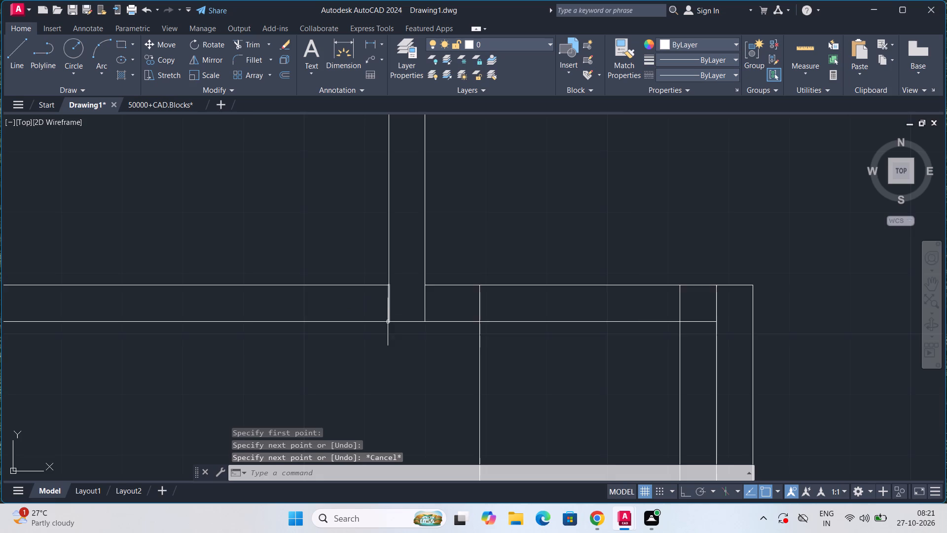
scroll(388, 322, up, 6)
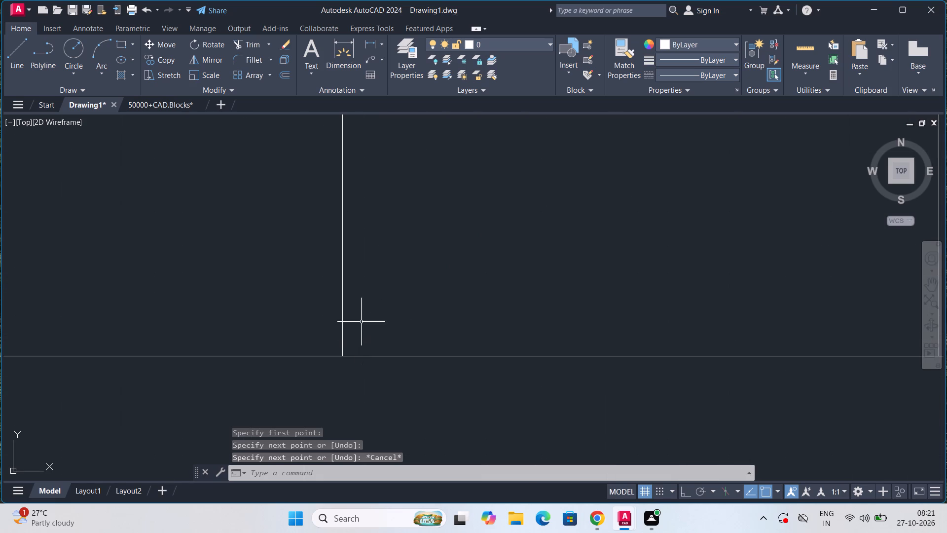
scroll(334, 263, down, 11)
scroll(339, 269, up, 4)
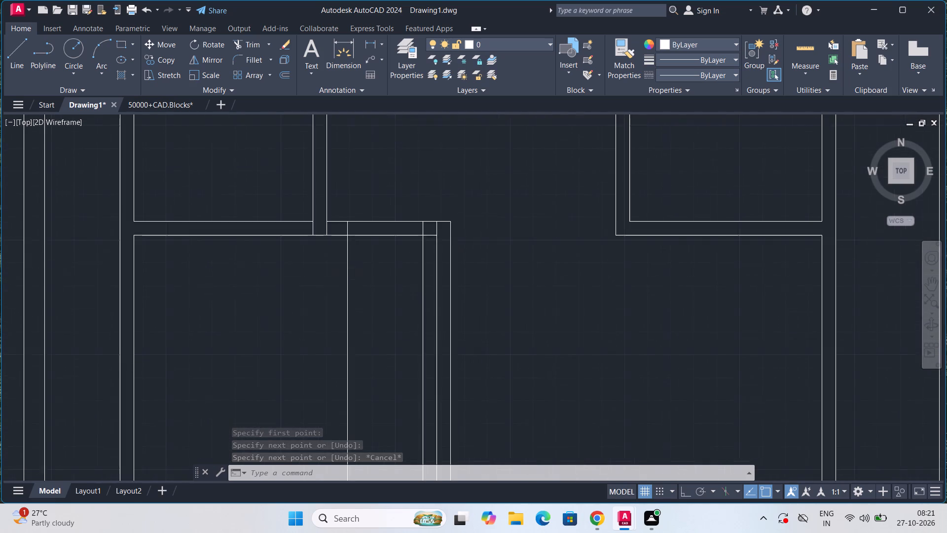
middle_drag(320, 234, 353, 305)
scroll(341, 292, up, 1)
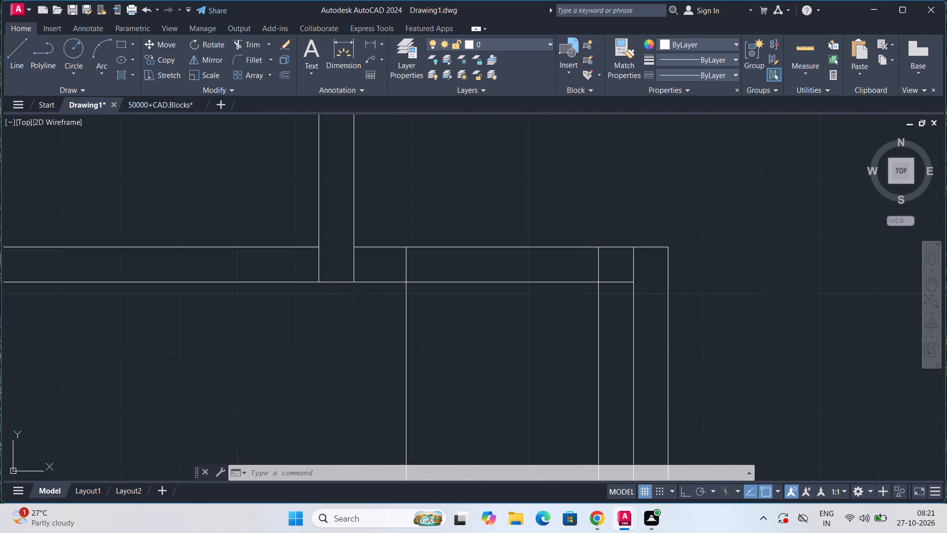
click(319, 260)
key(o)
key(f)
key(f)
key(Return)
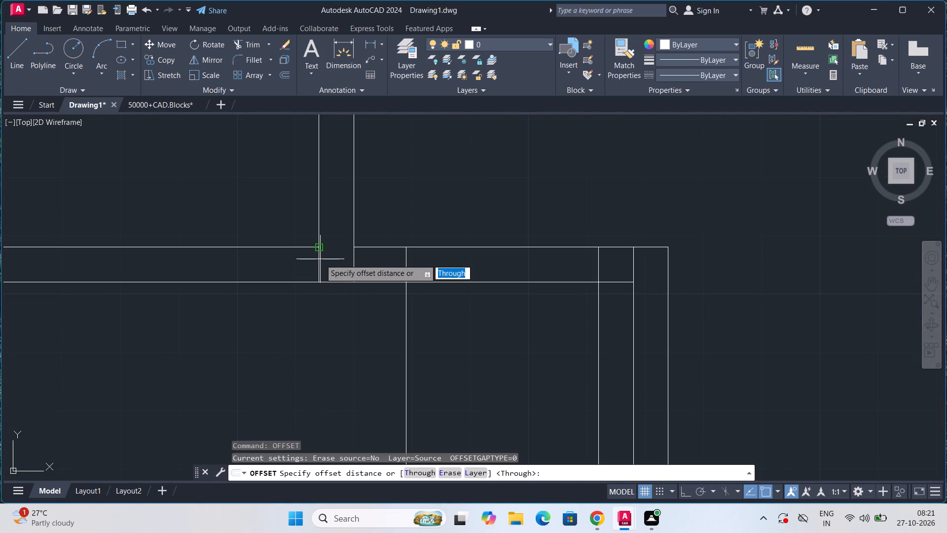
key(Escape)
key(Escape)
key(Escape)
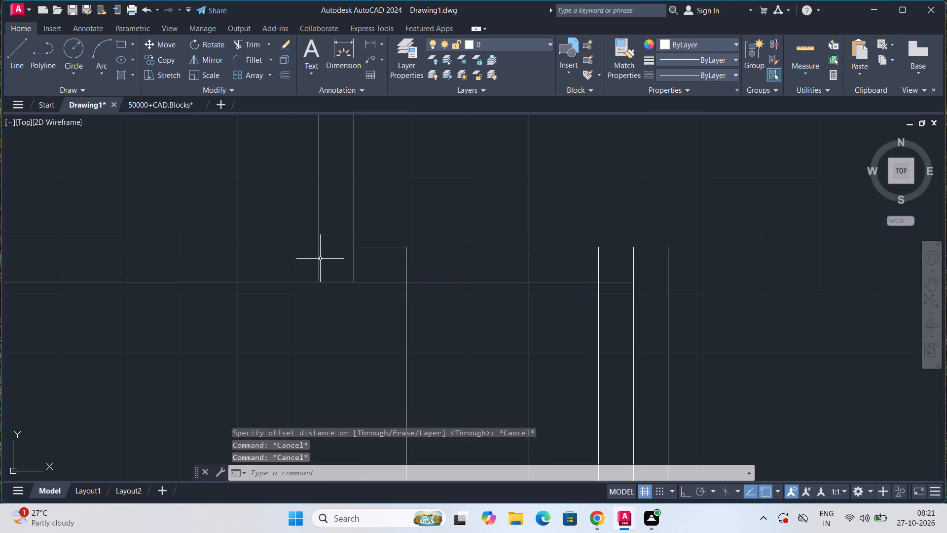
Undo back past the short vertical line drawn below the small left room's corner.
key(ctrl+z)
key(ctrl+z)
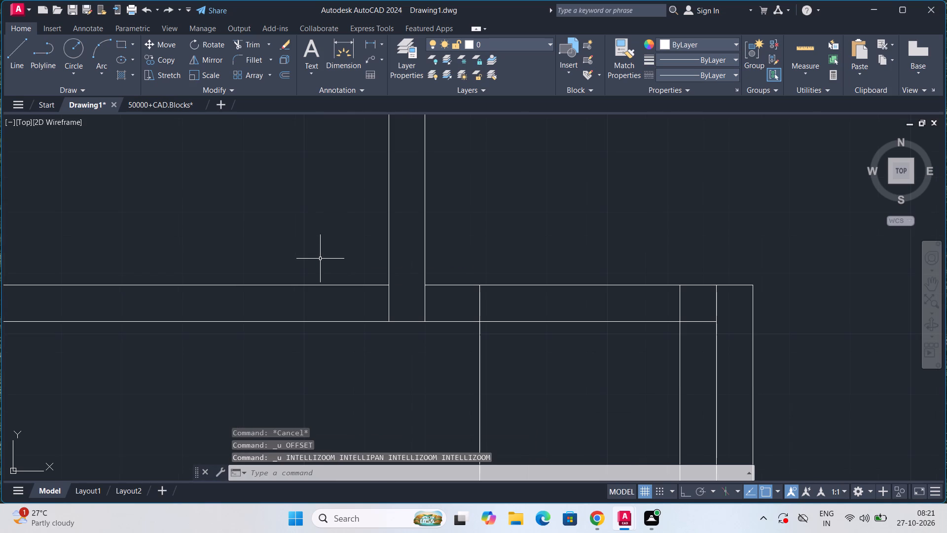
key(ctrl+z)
Extend the small left room's new inner face line down to the wall line below.
text(EX)
key(Return)
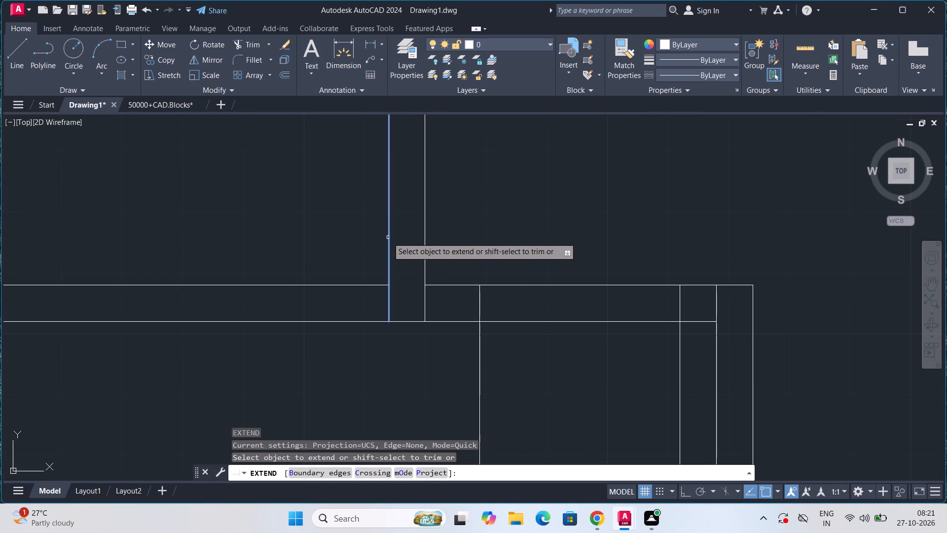
click(388, 237)
key(Escape)
key(Escape)
key(Escape)
key(Escape)
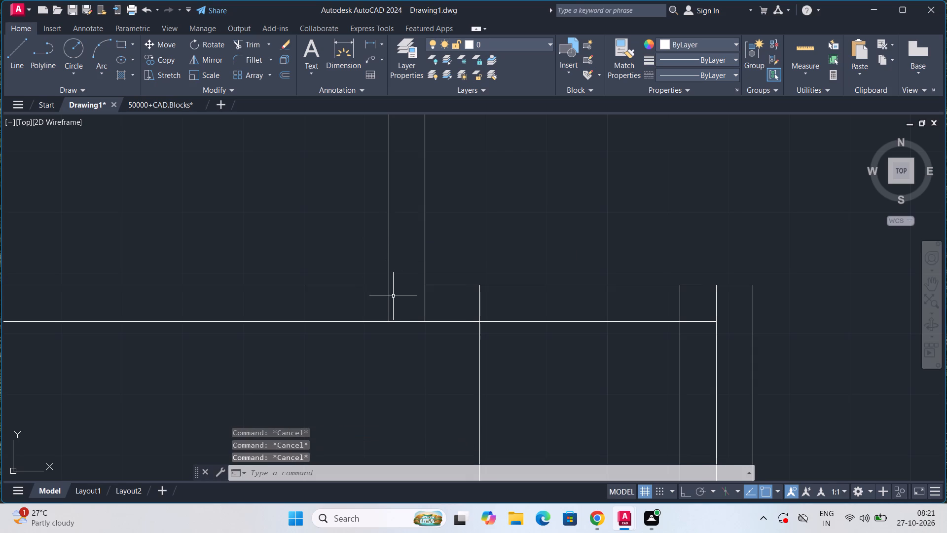
Start an offset at the extended end of the small left room's inner face line.
text(OFF)
key(Return)
click(390, 303)
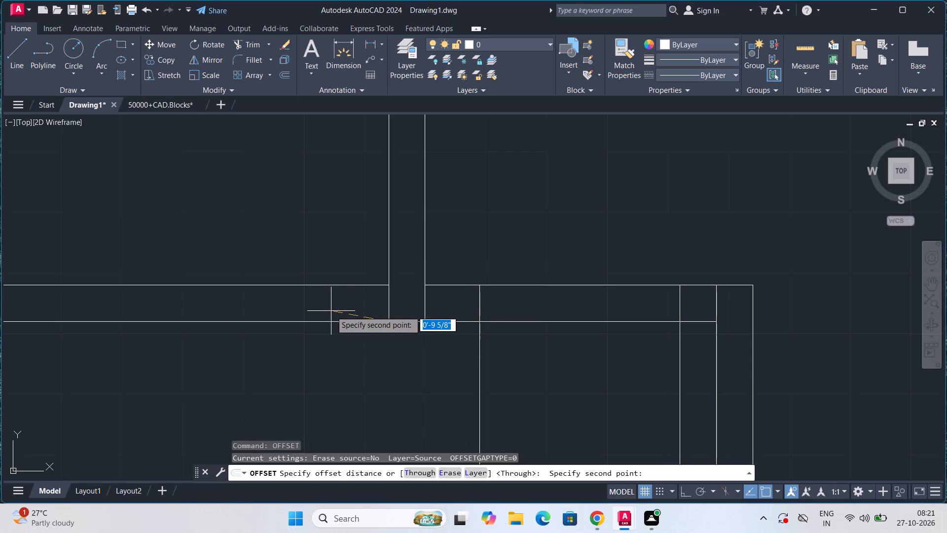
Offset the small left room's right inner face line 6" into the room, and offset that copy a further 2'6" for the door opening.
text(6")
key(Return)
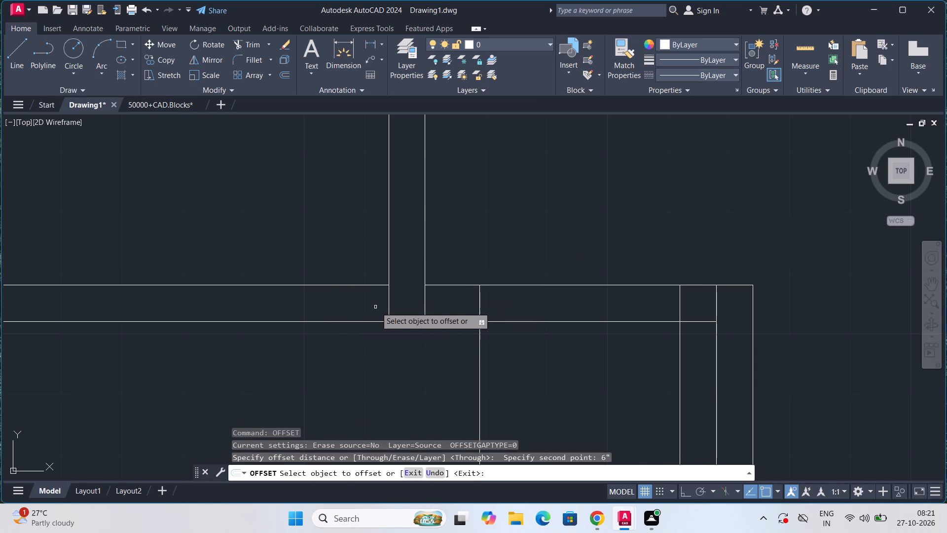
click(389, 300)
click(366, 309)
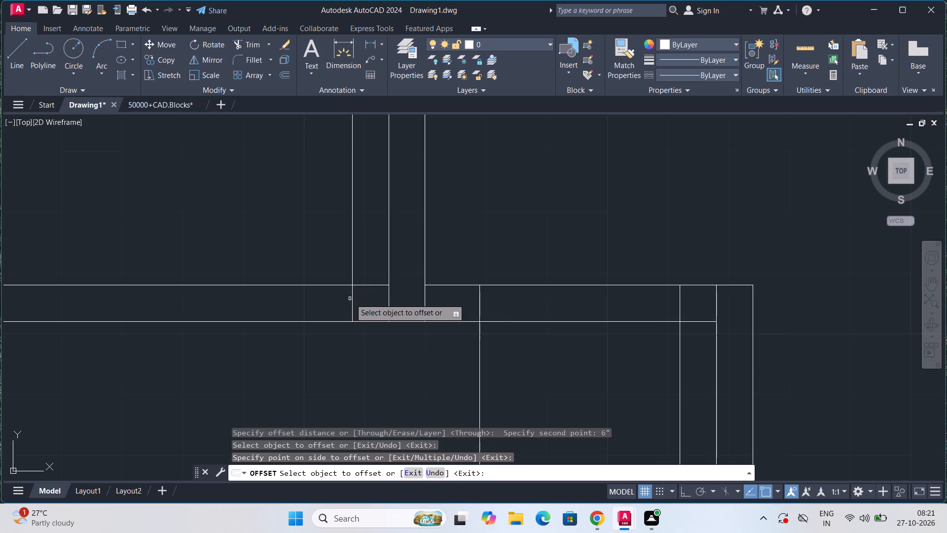
click(351, 297)
key(2)
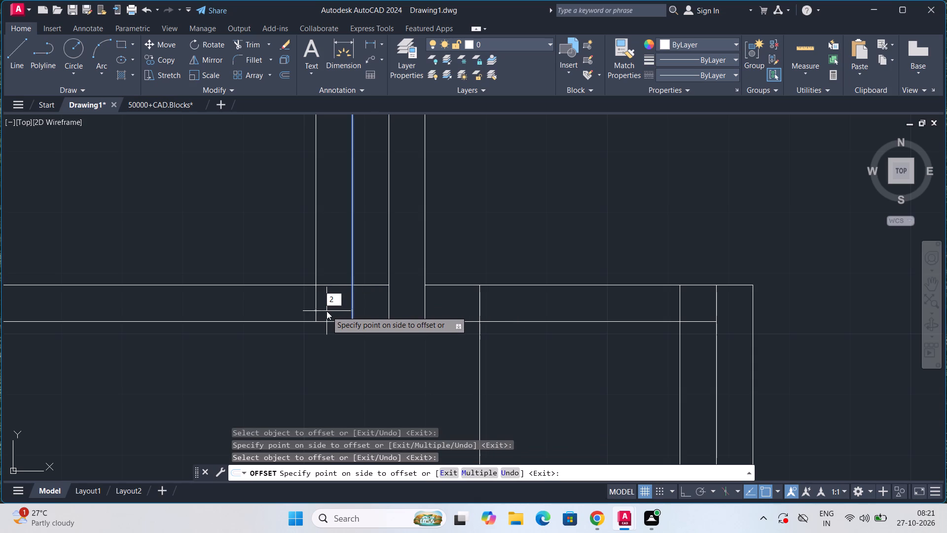
text('6")
key(Return)
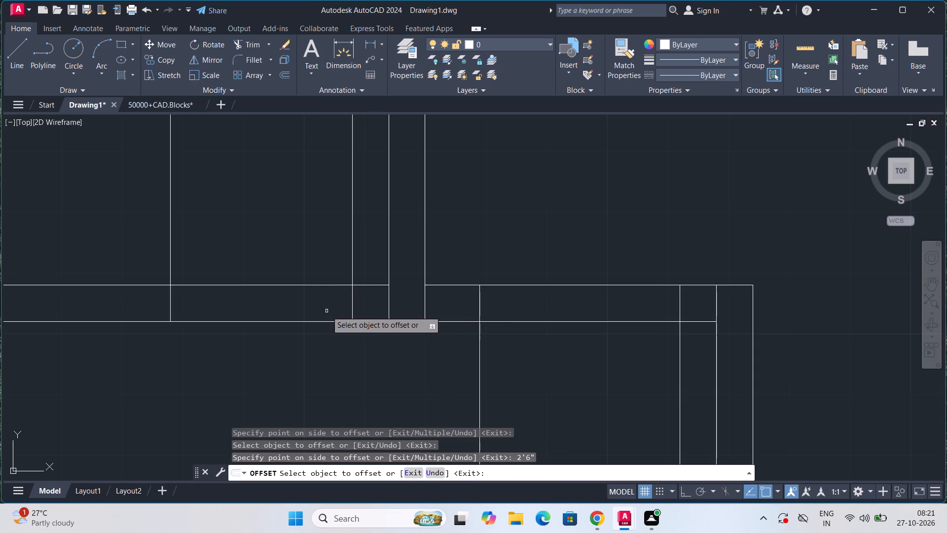
click(192, 274)
Offset the upper-left room's bottom inner wall line 6" upward, and offset that copy a further 2'9" for the door opening.
scroll(191, 274, down, 4)
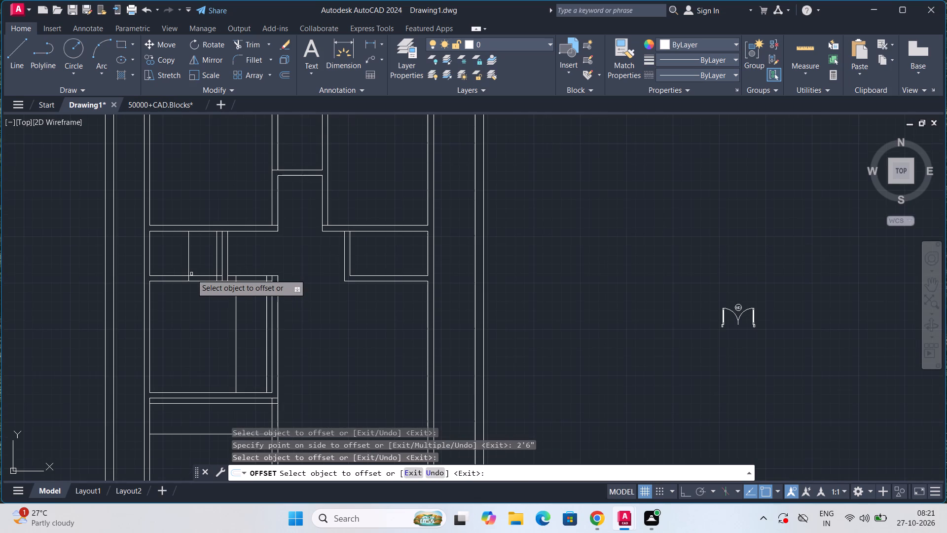
scroll(191, 274, up, 2)
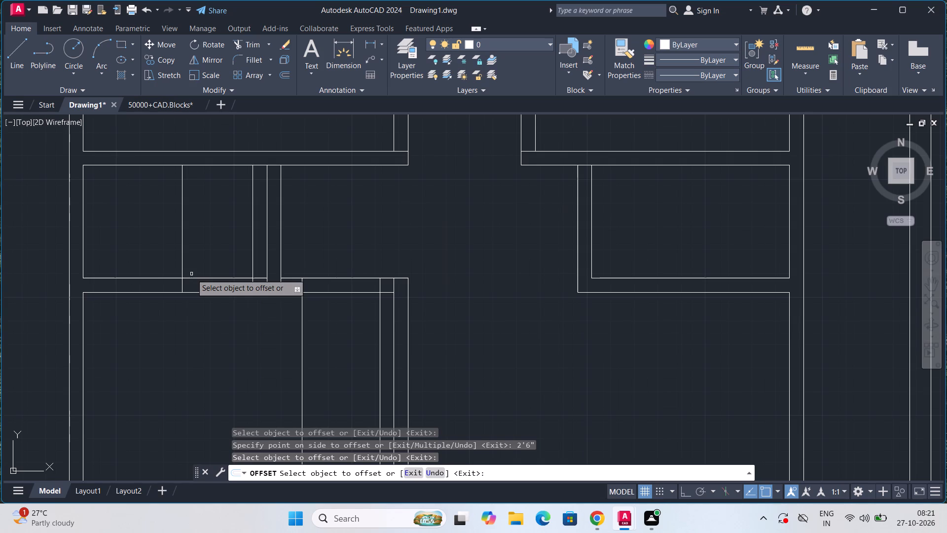
scroll(191, 274, down, 2)
middle_drag(257, 234, 274, 364)
scroll(285, 303, up, 1)
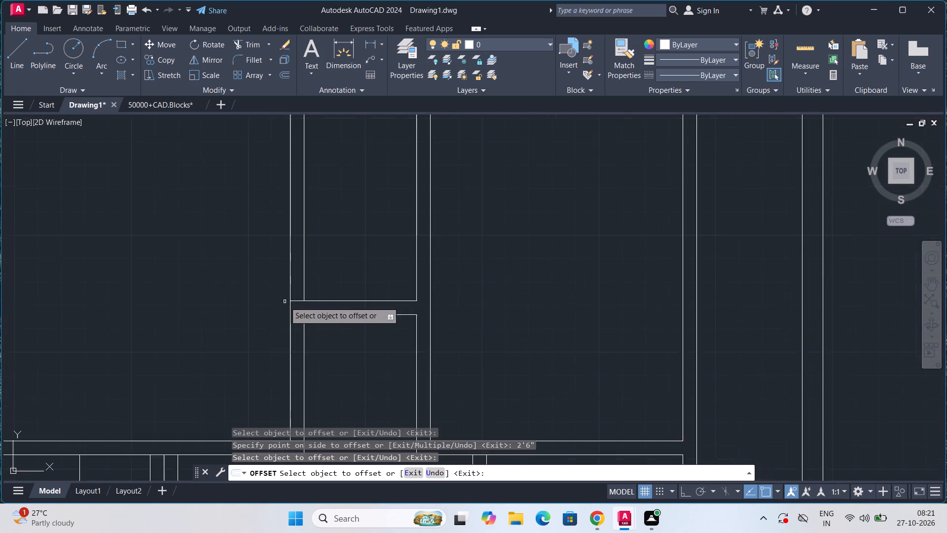
scroll(285, 302, up, 2)
scroll(284, 301, down, 1)
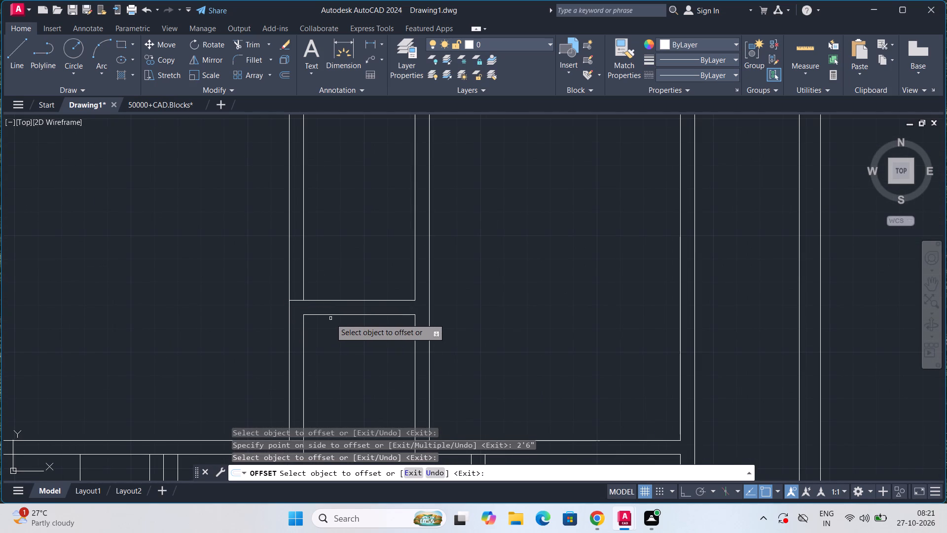
scroll(331, 316, up, 1)
middle_drag(331, 318, 332, 318)
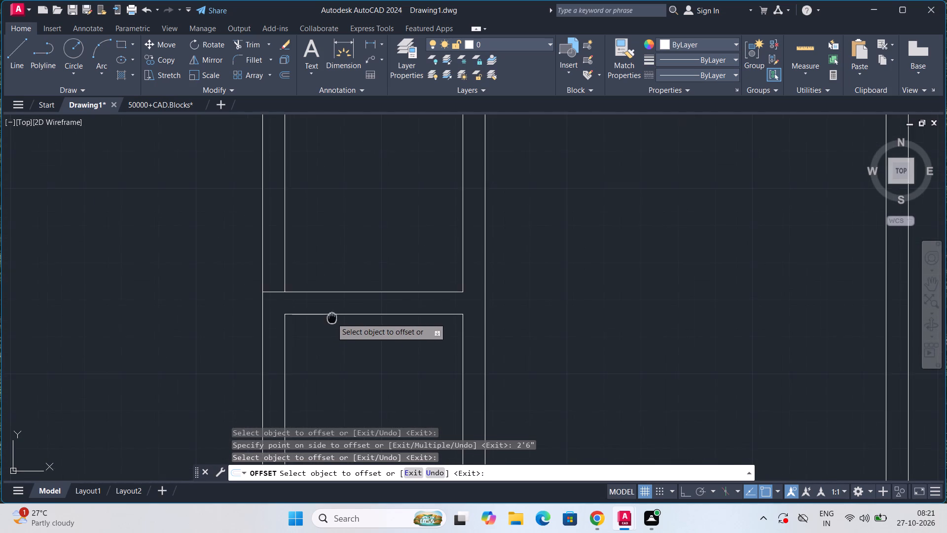
middle_drag(332, 318, 417, 149)
click(356, 346)
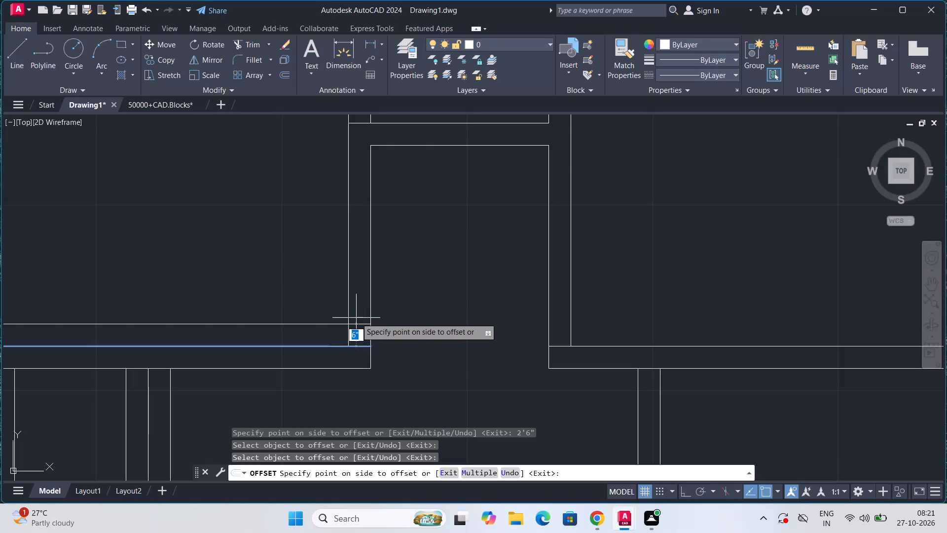
click(355, 317)
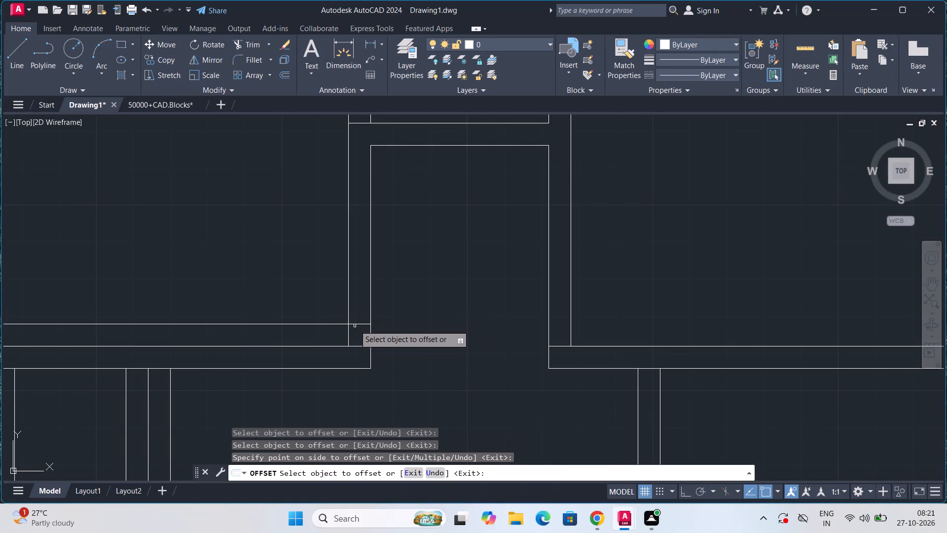
click(355, 325)
key(2)
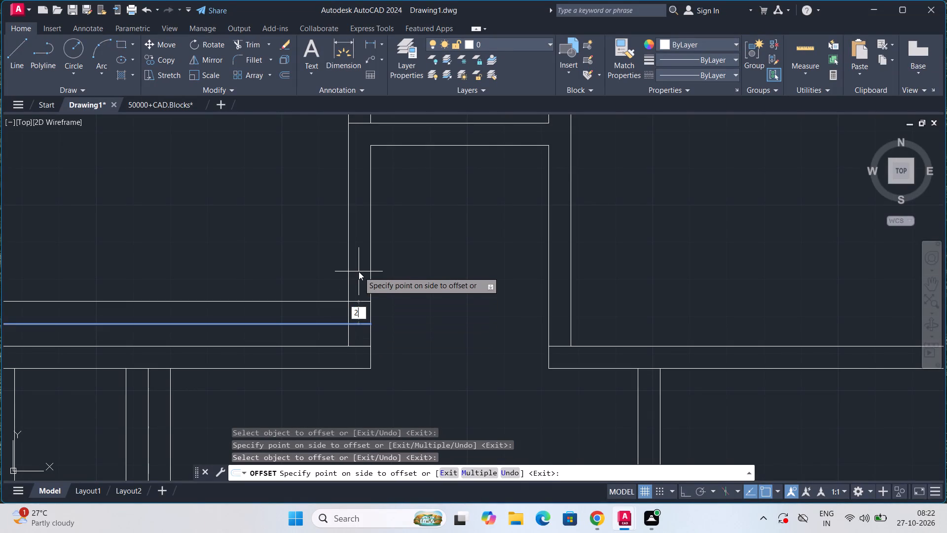
key(apostrophe)
text(9")
key(Return)
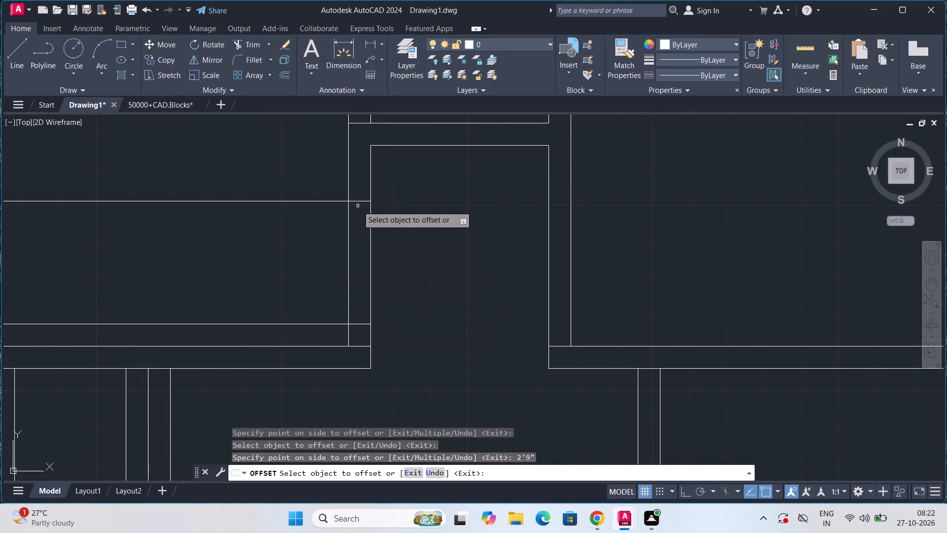
click(358, 206)
Offset the small upper-middle room's bottom inner line 6" upward, and offset that copy a further 2'6" for the door opening.
scroll(358, 207, down, 1)
middle_drag(358, 207, 359, 329)
scroll(355, 267, up, 3)
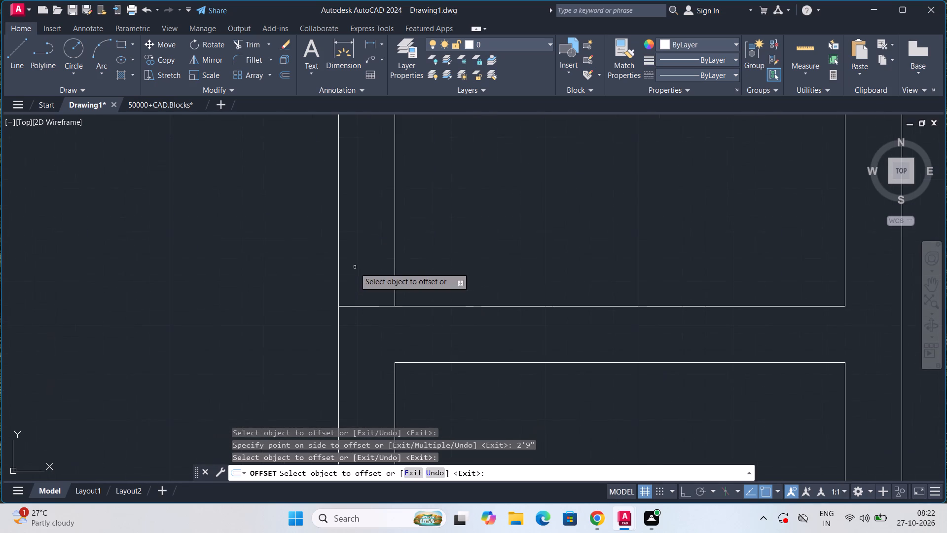
click(359, 305)
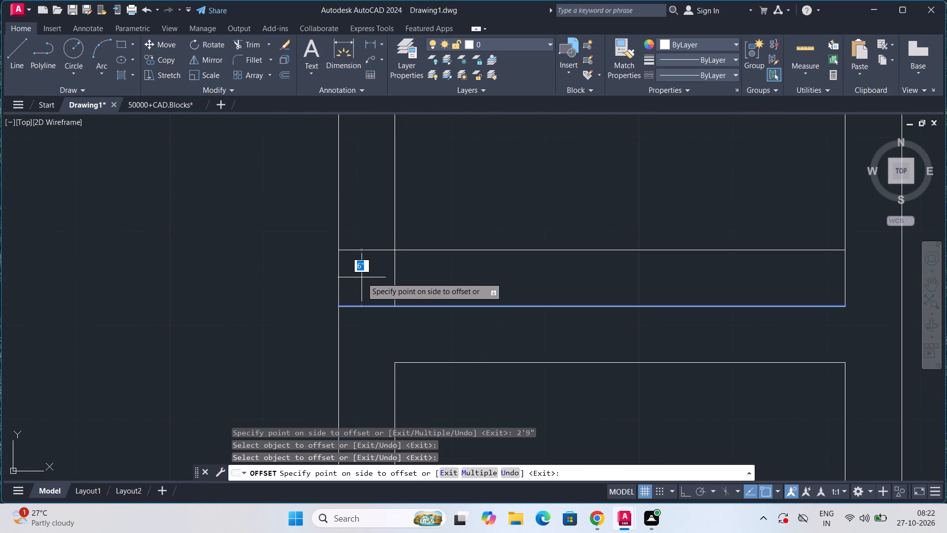
click(362, 277)
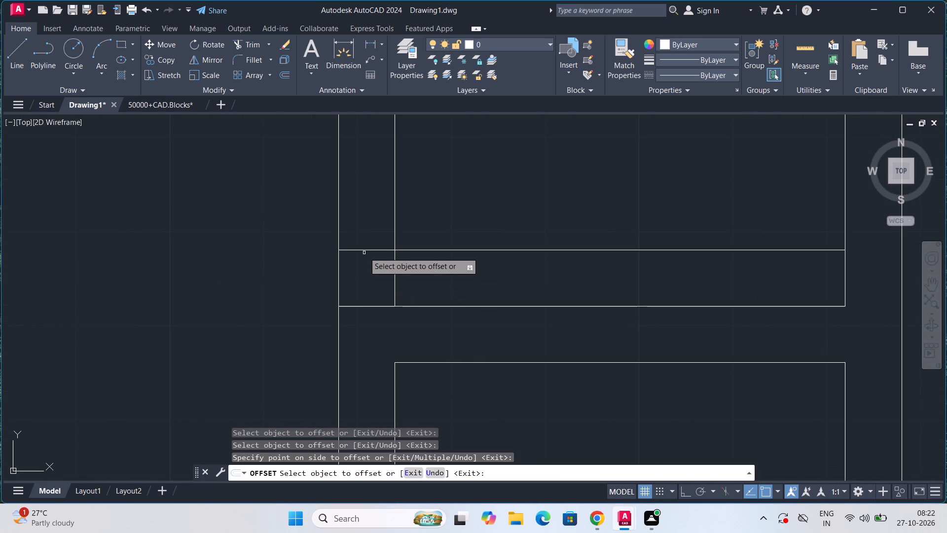
click(364, 250)
key(2)
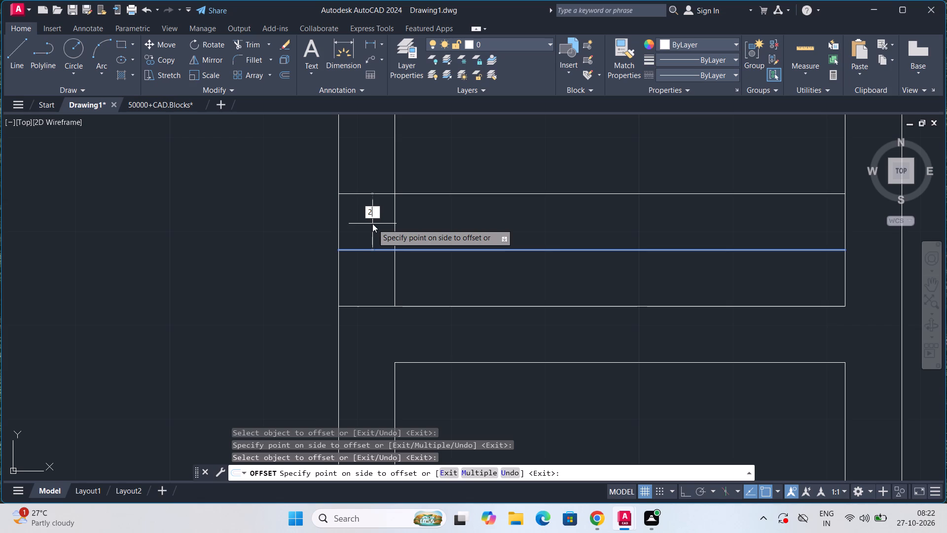
key(apostrophe)
text(6")
key(Return)
scroll(372, 224, down, 4)
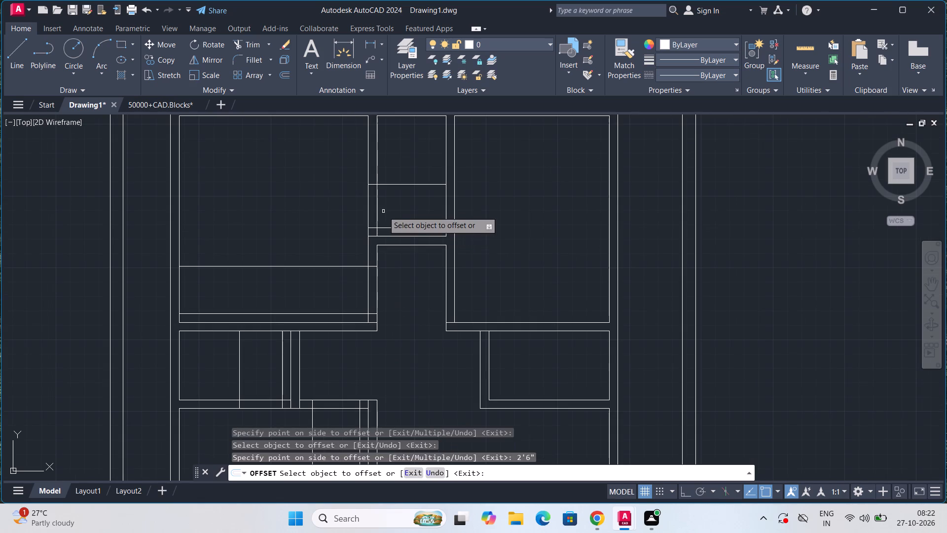
click(383, 210)
Offset the upper-right room's bottom inner wall line 6" upward, and offset that copy a further 2'9" for the door opening.
scroll(395, 284, up, 2)
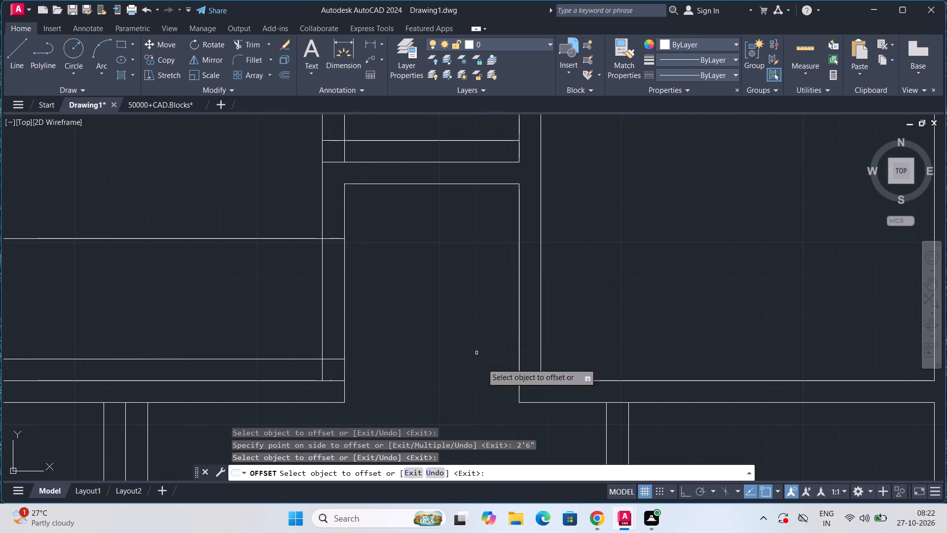
click(527, 381)
click(527, 368)
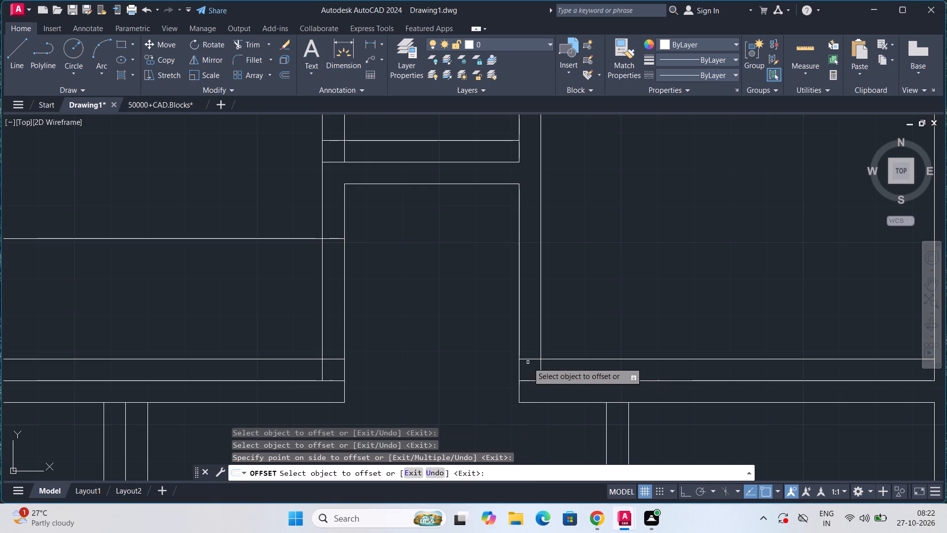
click(528, 359)
key(2)
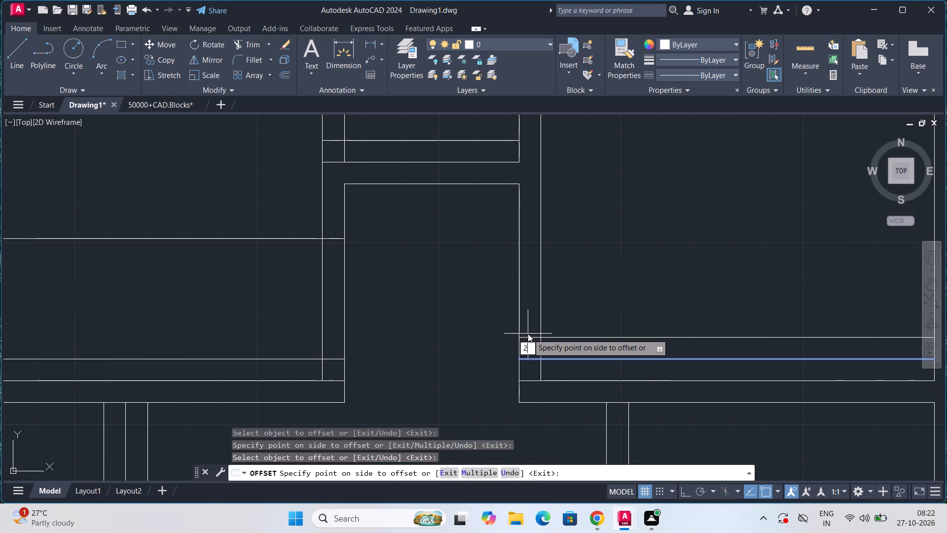
text('9")
key(Return)
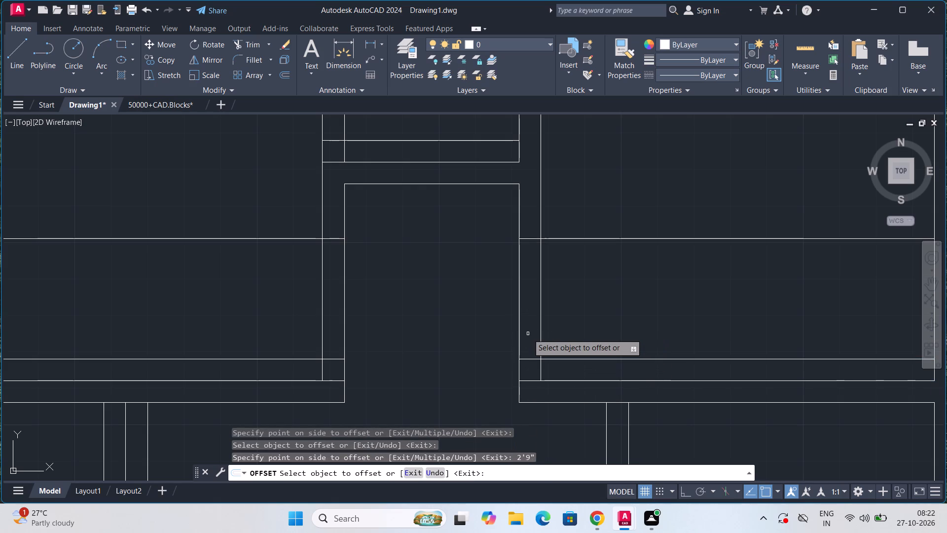
click(528, 334)
Offset the small right room's top inner line 6" downward, and offset that copy a further 2'6" for the door opening.
scroll(528, 334, down, 3)
scroll(566, 370, up, 1)
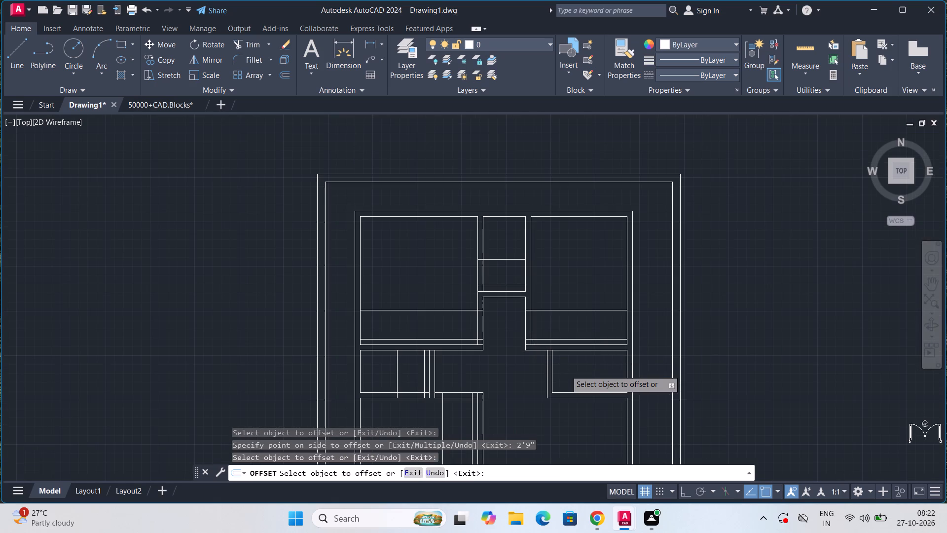
scroll(566, 370, up, 1)
middle_drag(566, 370, 588, 307)
scroll(563, 334, up, 1)
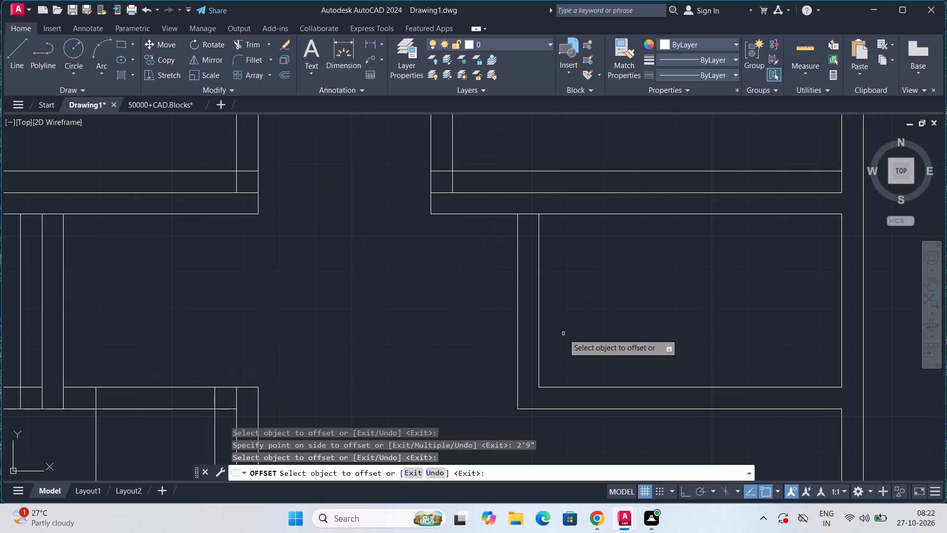
click(533, 213)
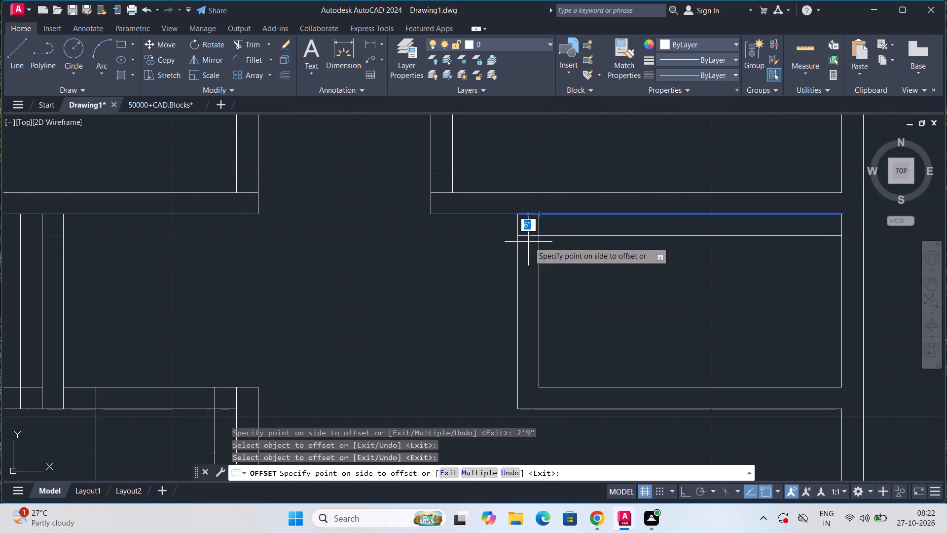
click(528, 242)
click(529, 237)
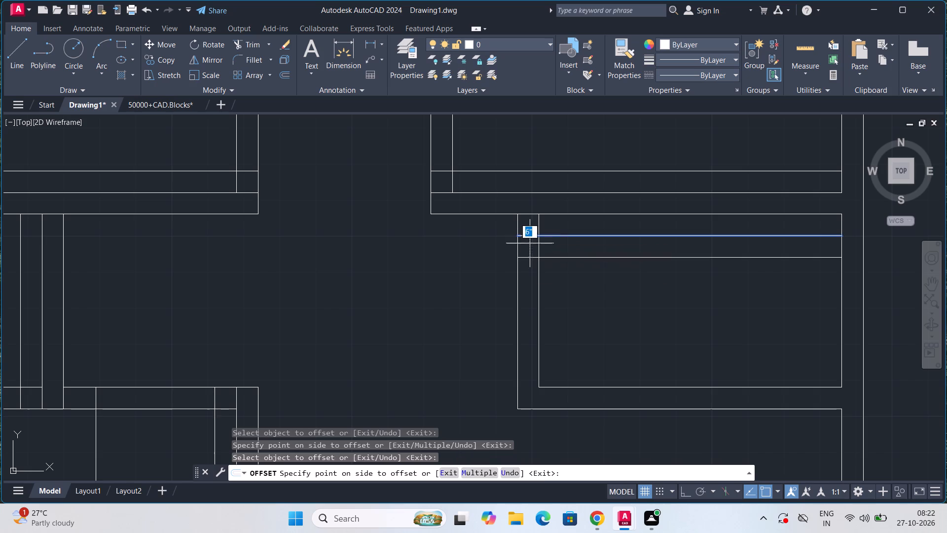
text(2'6")
key(Return)
click(529, 282)
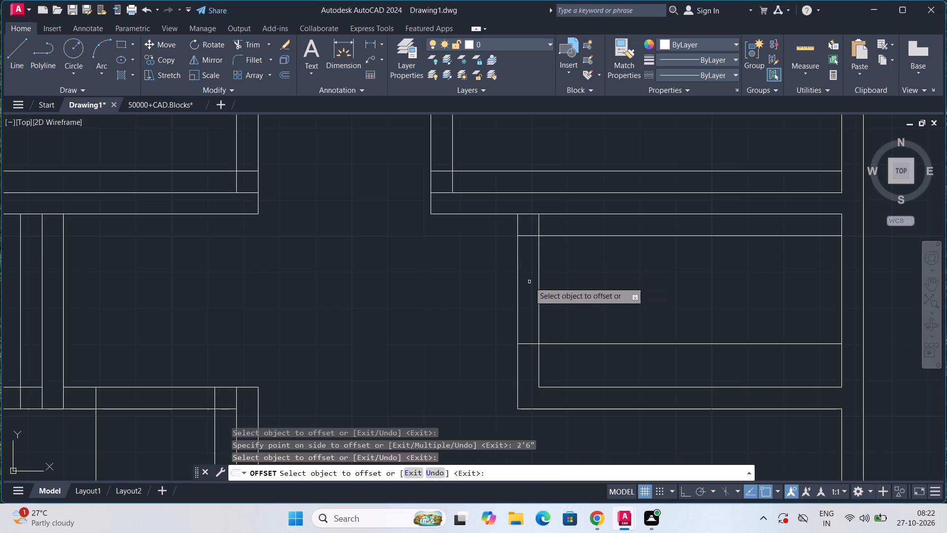
Extend the large lower-right room's left inner face line down to the outer line of the bottom wall.
middle_drag(578, 340, 618, 259)
scroll(630, 246, down, 3)
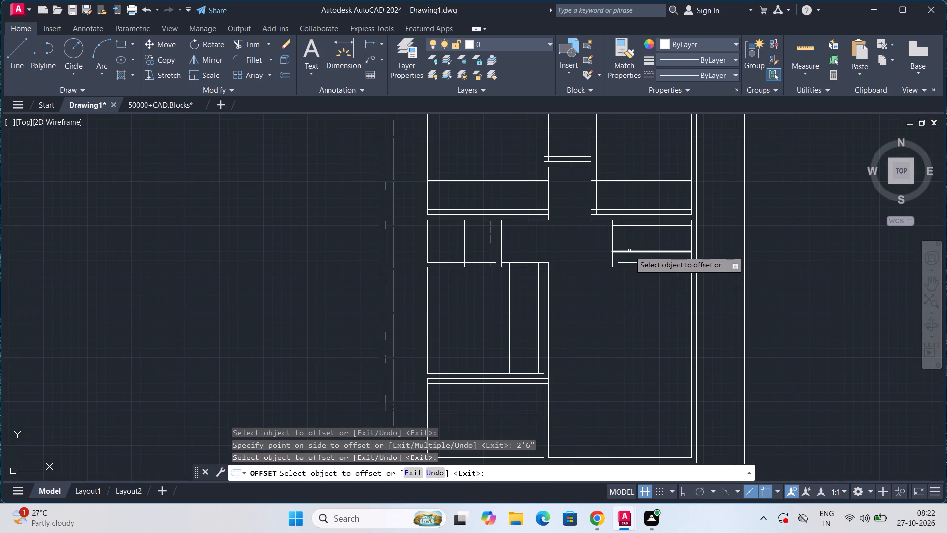
middle_drag(600, 325, 636, 219)
scroll(625, 326, up, 2)
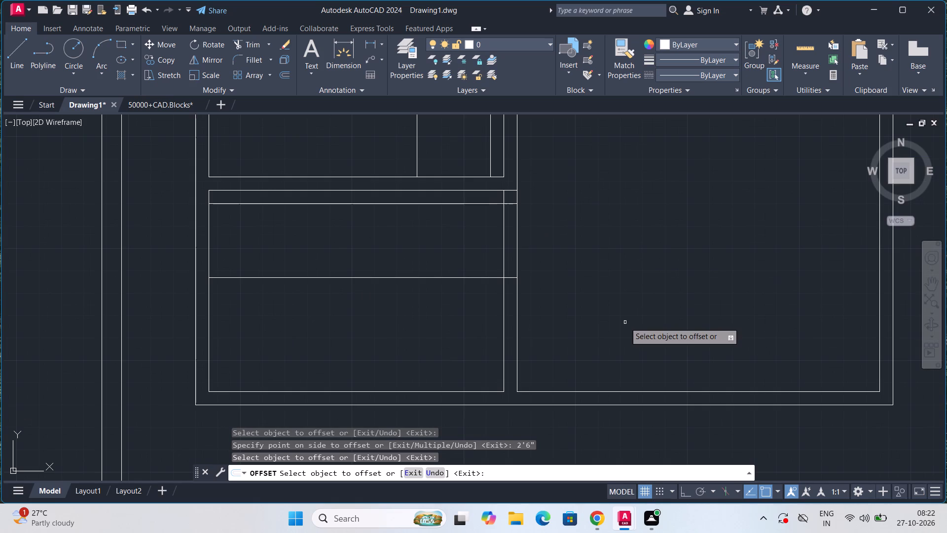
middle_drag(625, 322, 639, 264)
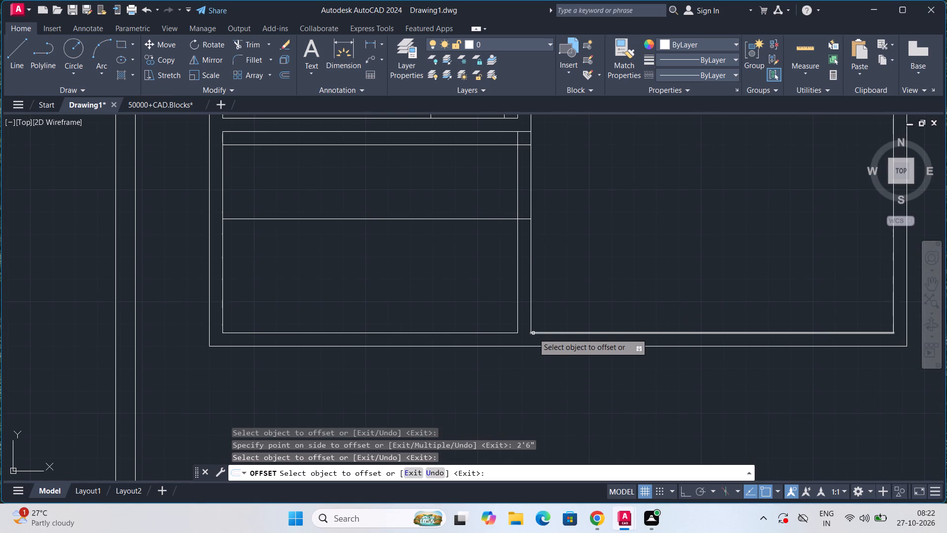
scroll(533, 334, up, 2)
key(Escape)
key(Escape)
key(Escape)
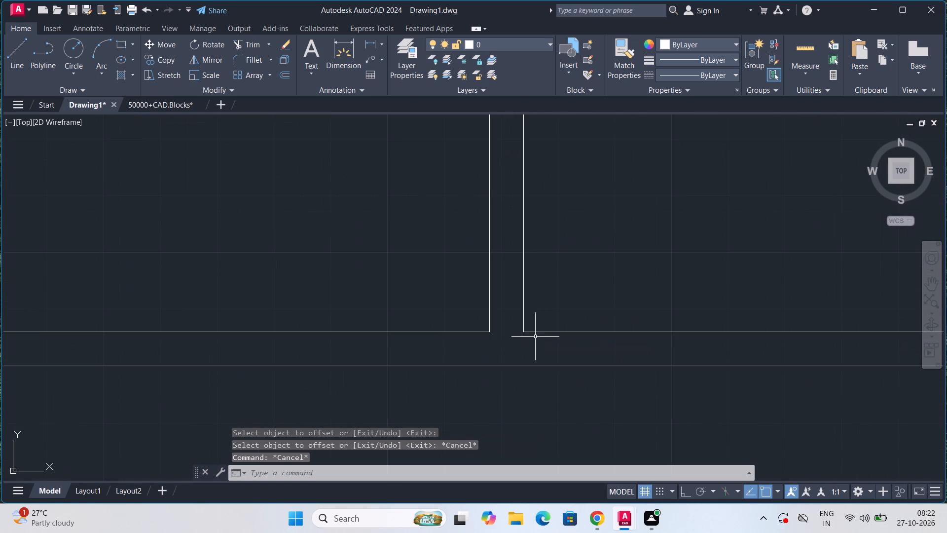
key(e)
key(x)
key(Return)
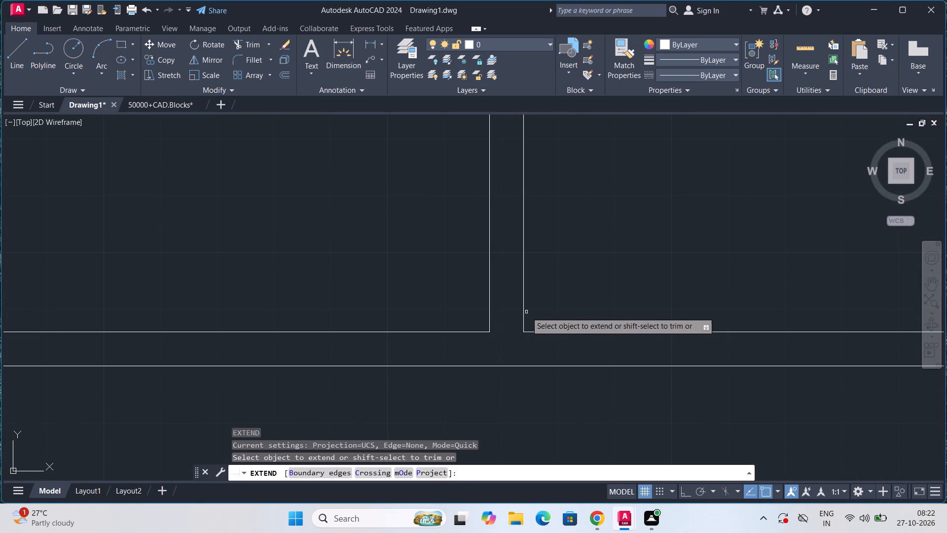
click(524, 312)
key(Escape)
key(Escape)
key(Escape)
key(Escape)
key(Escape)
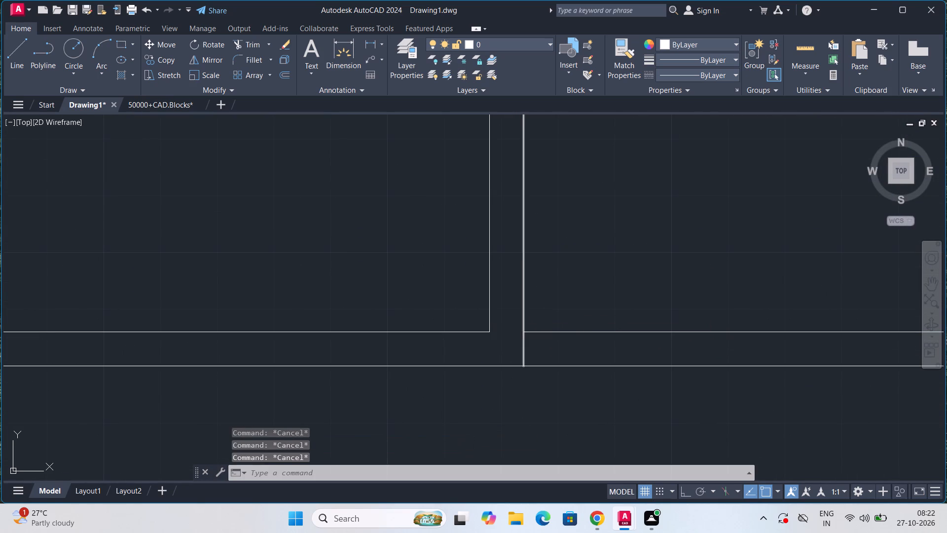
Offset the large lower-right room's left inner face line 1' into the room, and offset that copy a further 3' for the door opening.
text(OFF)
key(Return)
click(524, 352)
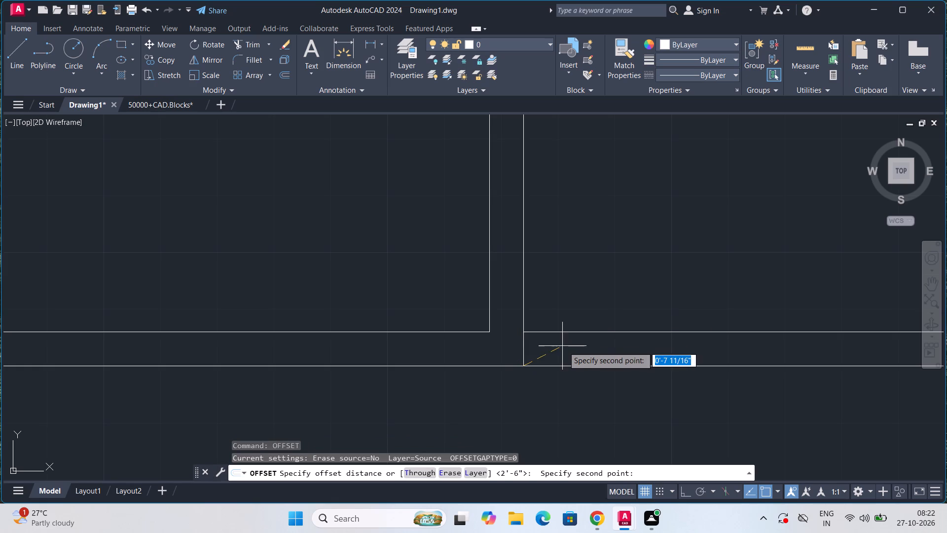
text(2")
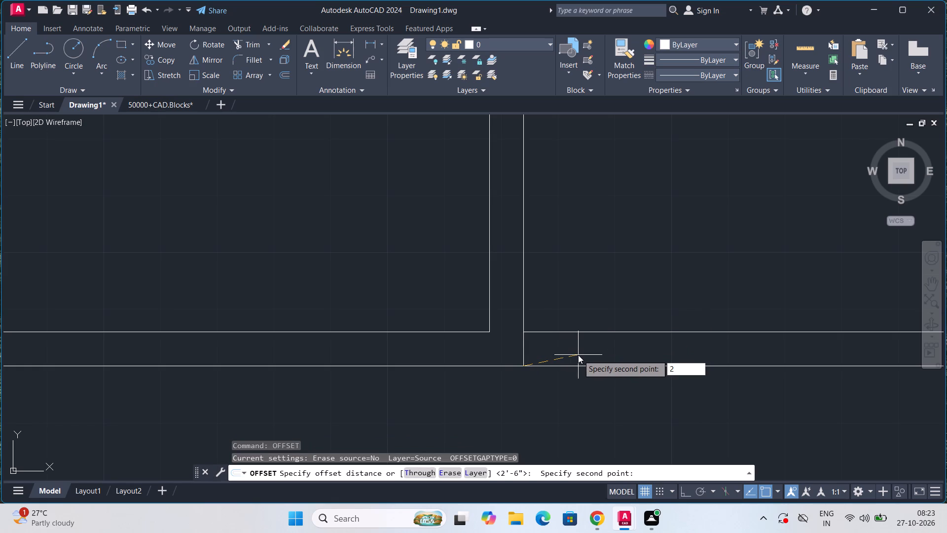
key(Return)
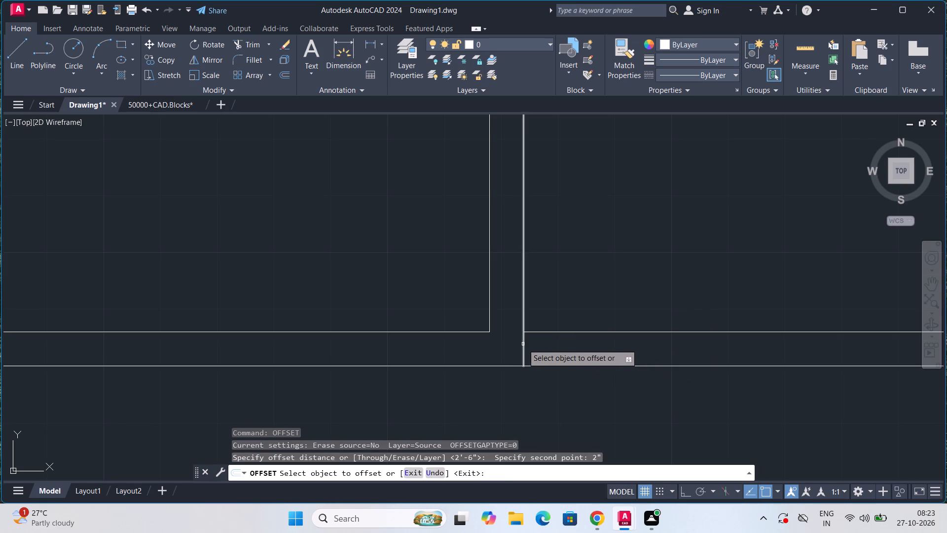
click(523, 344)
key(BackSpace)
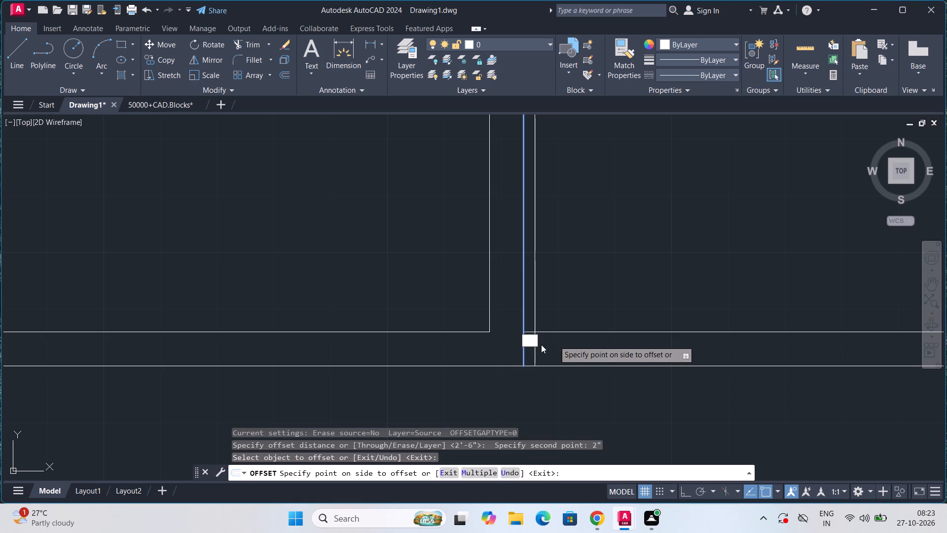
key(1)
key(apostrophe)
key(Return)
click(606, 318)
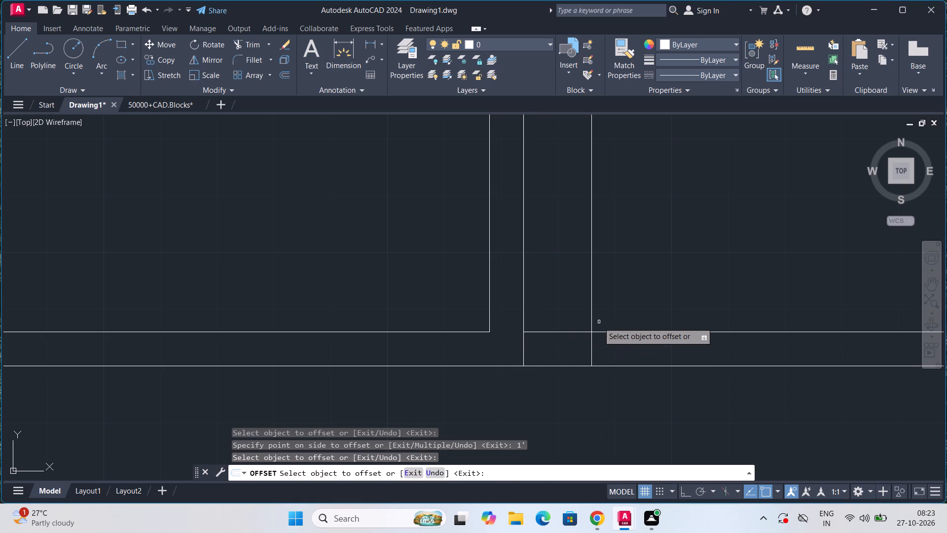
click(593, 323)
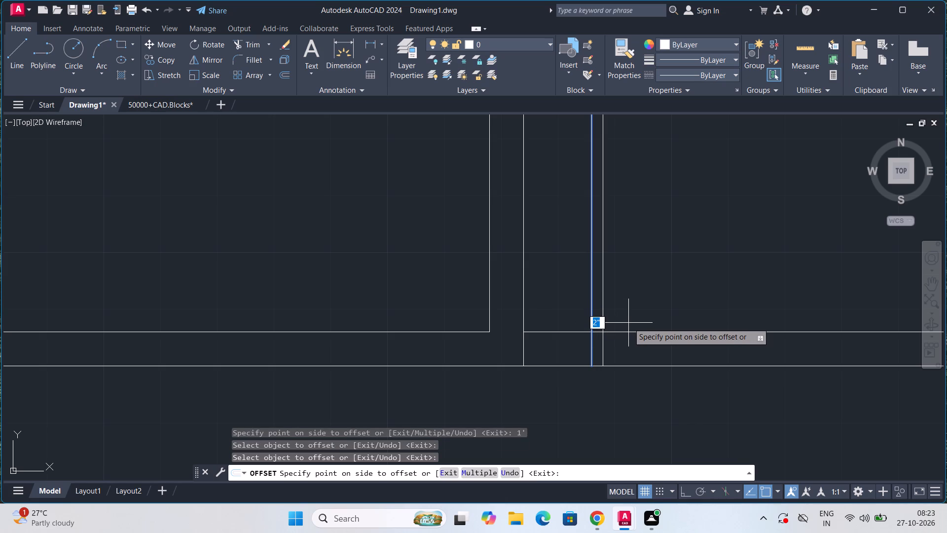
text(3')
key(Return)
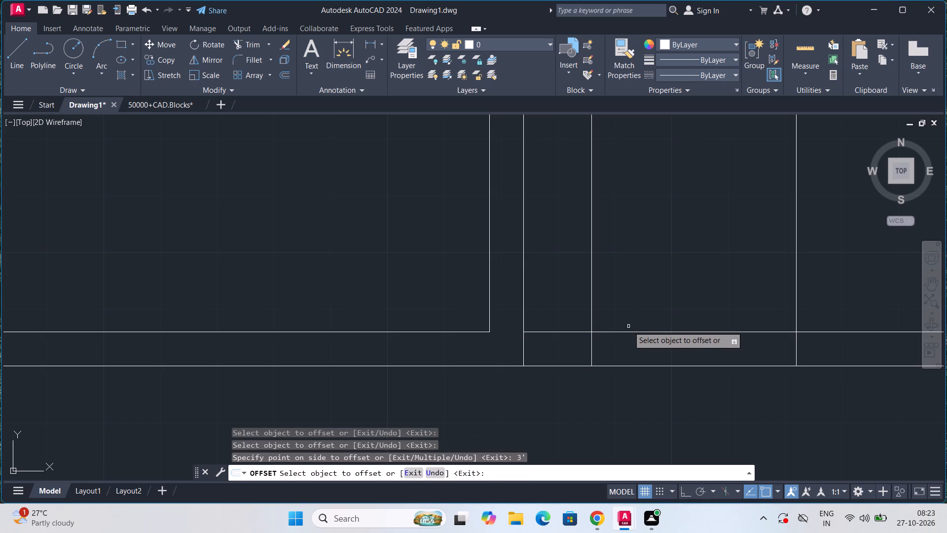
scroll(628, 326, down, 6)
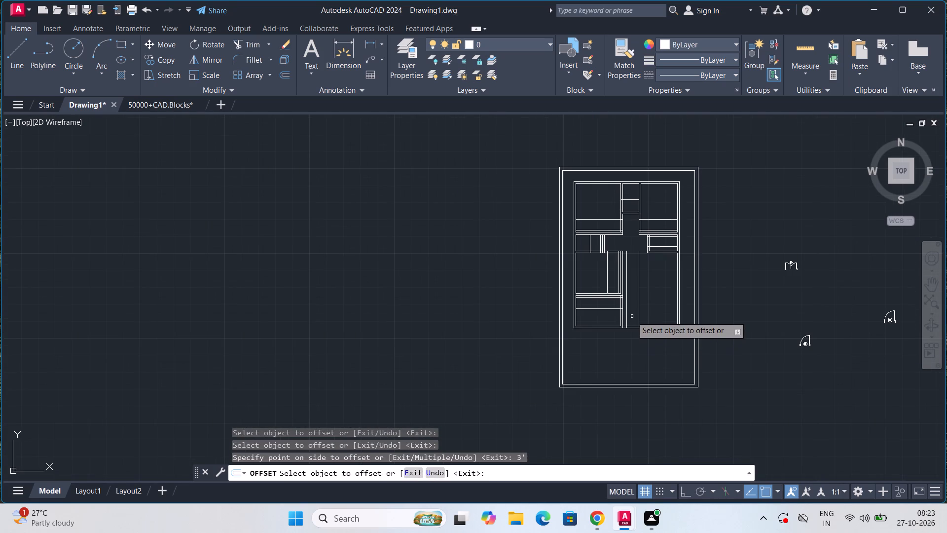
scroll(632, 316, up, 4)
click(632, 316)
scroll(628, 315, up, 1)
scroll(628, 315, down, 4)
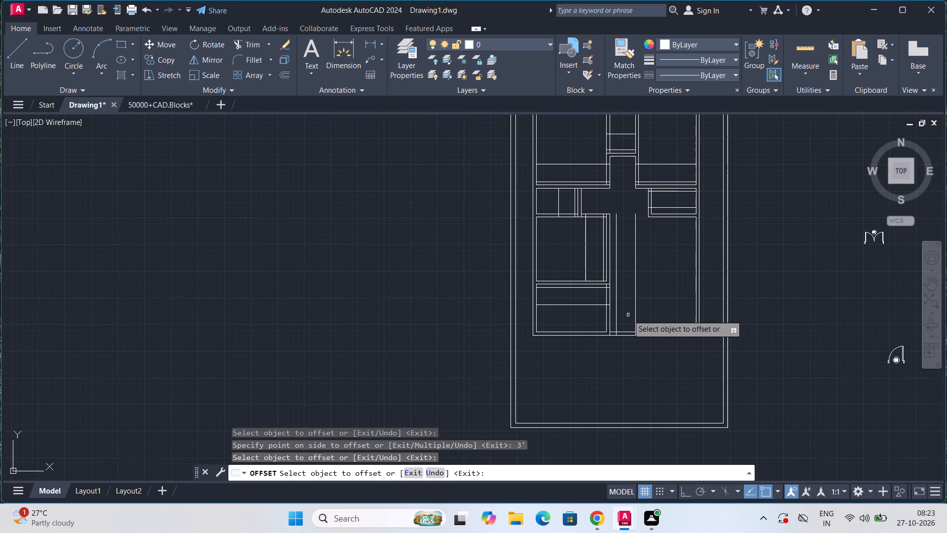
key(t)
key(r)
key(Return)
key(Return)
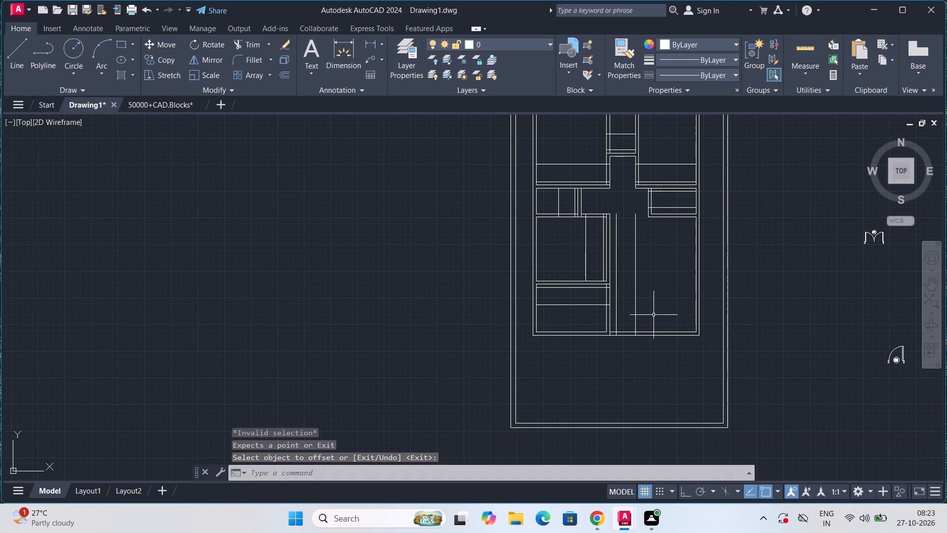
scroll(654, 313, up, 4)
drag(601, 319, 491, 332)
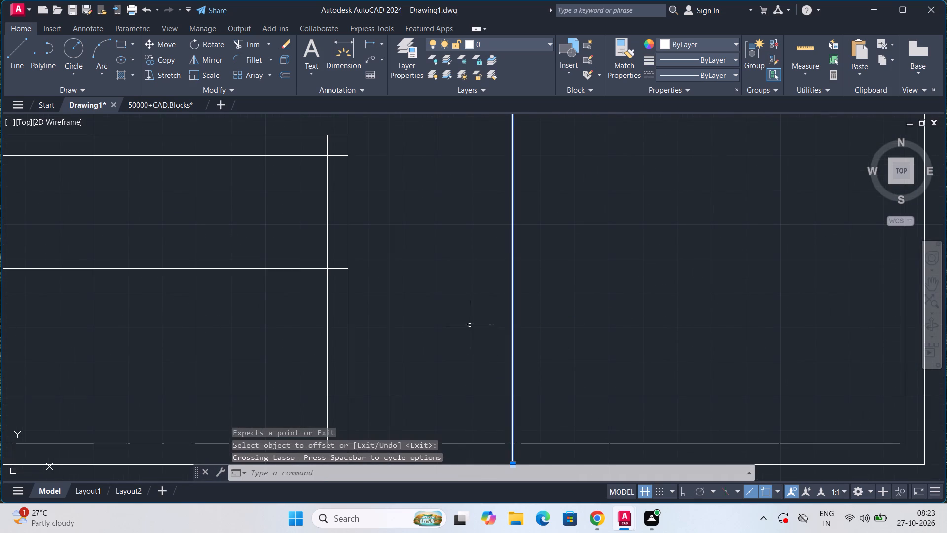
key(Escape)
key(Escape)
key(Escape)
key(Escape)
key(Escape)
Trim the two offset lines and the bottom wall between them to open the lower-right room's 3' doorway, and trim the line crossing the wall junction.
text(TR)
key(Return)
key(Return)
drag(566, 310, 376, 328)
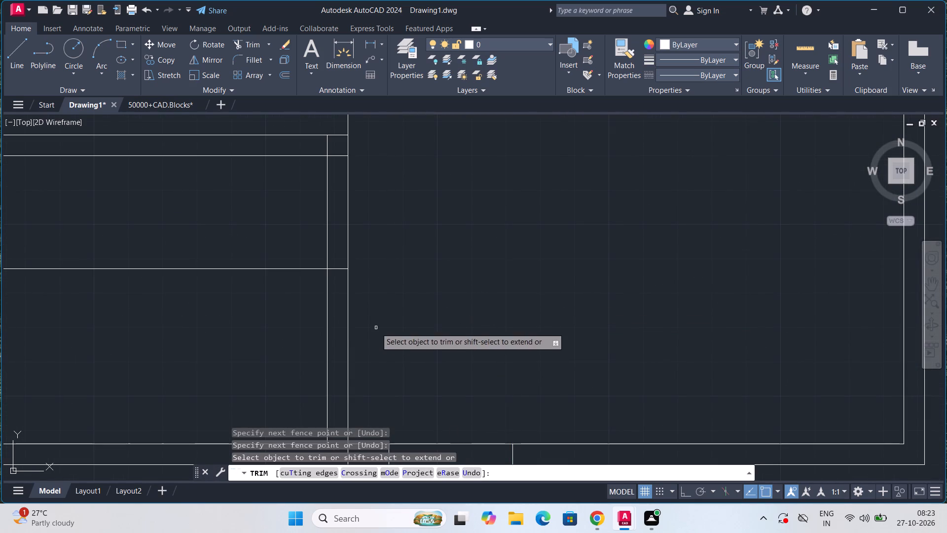
scroll(376, 325, down, 2)
middle_drag(432, 330, 473, 240)
scroll(454, 302, up, 3)
drag(454, 296, 445, 253)
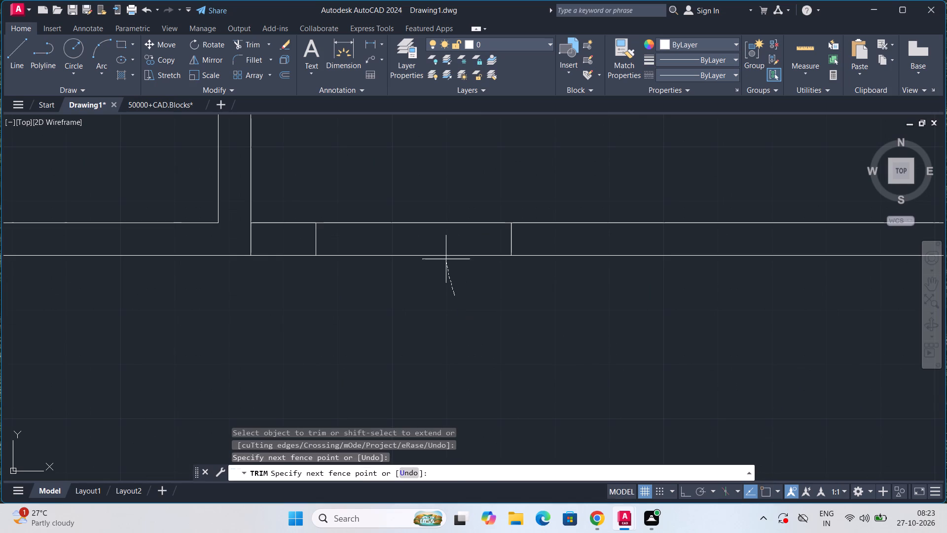
drag(445, 253, 446, 203)
scroll(434, 173, down, 1)
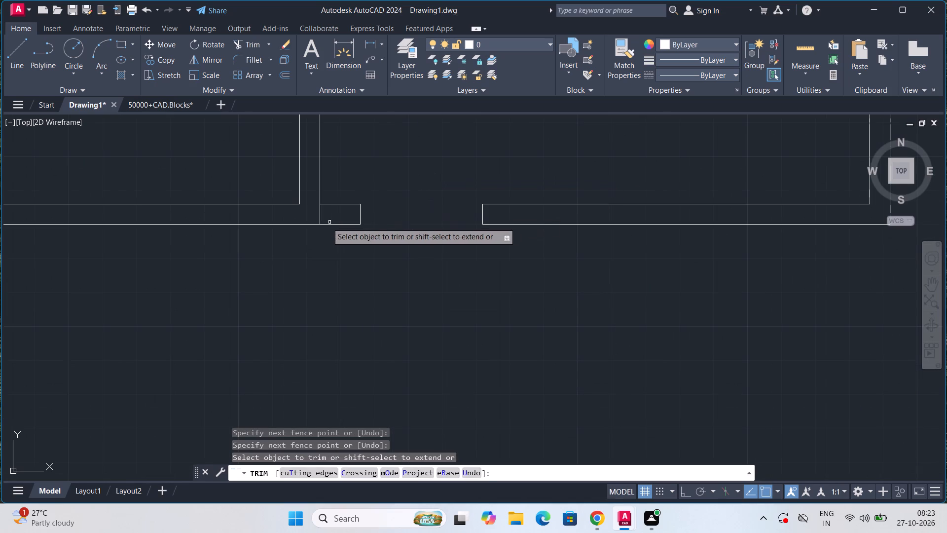
drag(327, 211, 315, 214)
scroll(315, 211, down, 1)
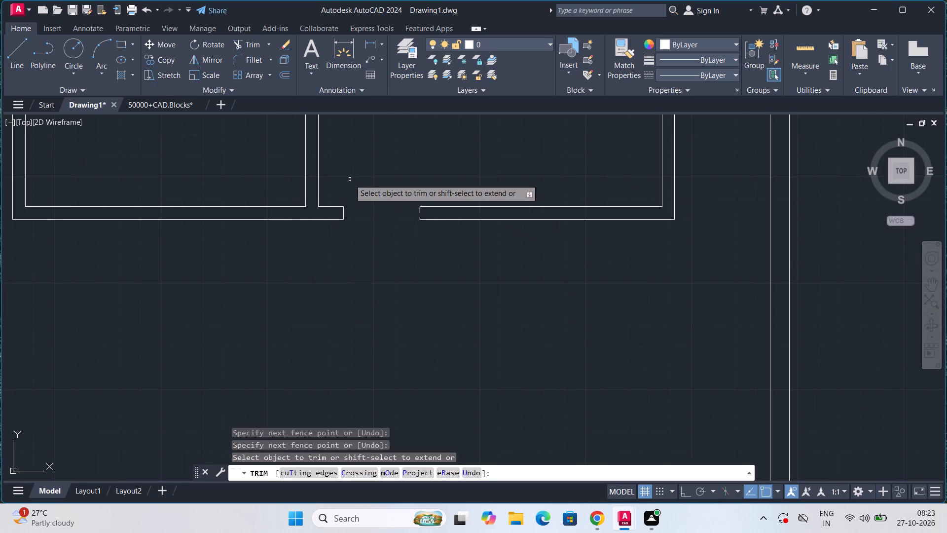
Trim the lower-left room's offset lines and its right wall between them to open the doorway, and clear the line crossing the wall junction above.
middle_drag(354, 173, 386, 334)
scroll(360, 266, up, 1)
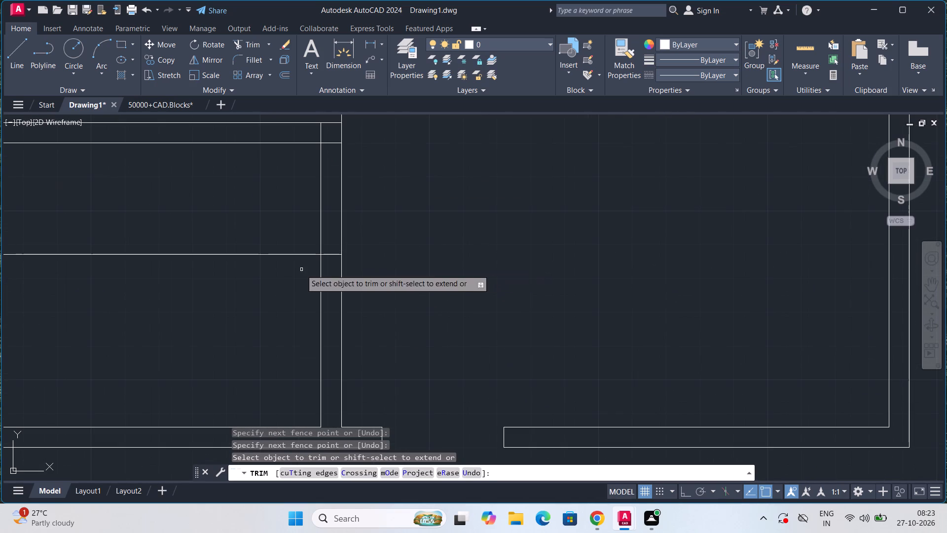
drag(300, 269, 306, 228)
drag(347, 215, 308, 218)
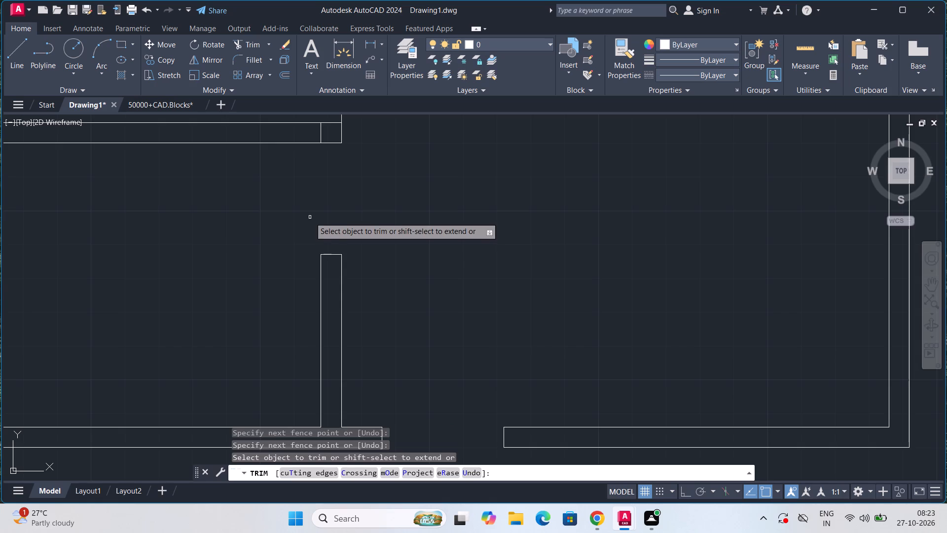
middle_drag(310, 217, 372, 297)
drag(331, 255, 342, 219)
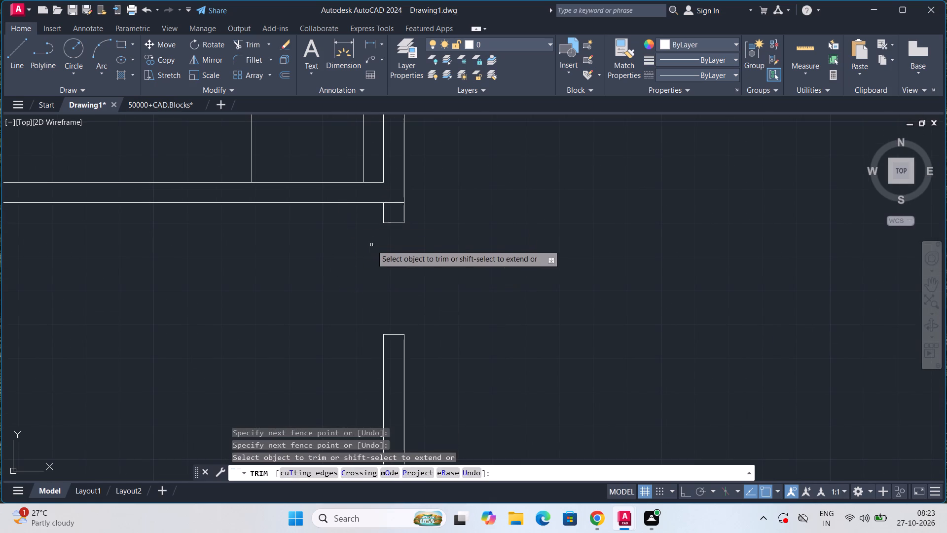
middle_drag(400, 237, 407, 283)
scroll(405, 277, up, 2)
drag(390, 209, 388, 228)
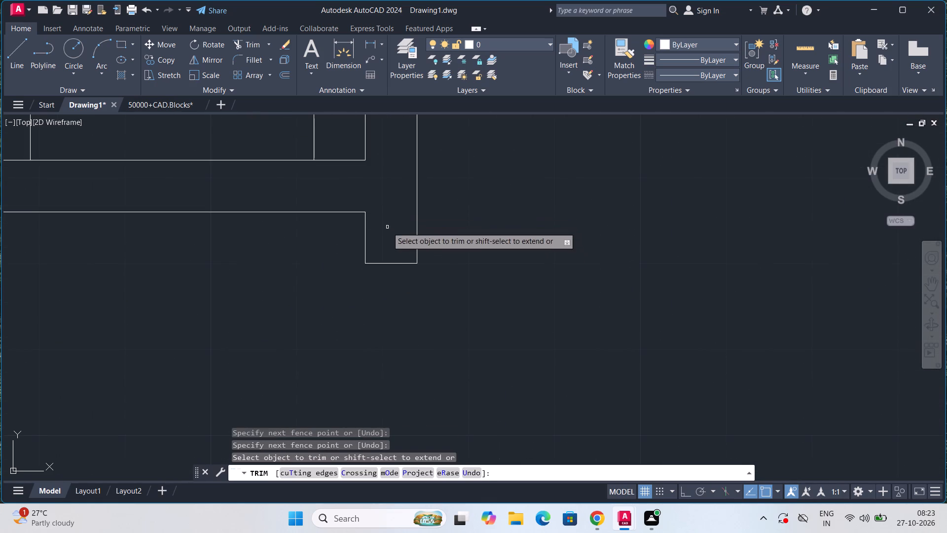
scroll(384, 131, down, 2)
middle_drag(382, 164, 403, 299)
scroll(403, 299, down, 2)
Trim the middle-left room's two vertical offset lines and the top wall between them to open its doorway.
click(393, 243)
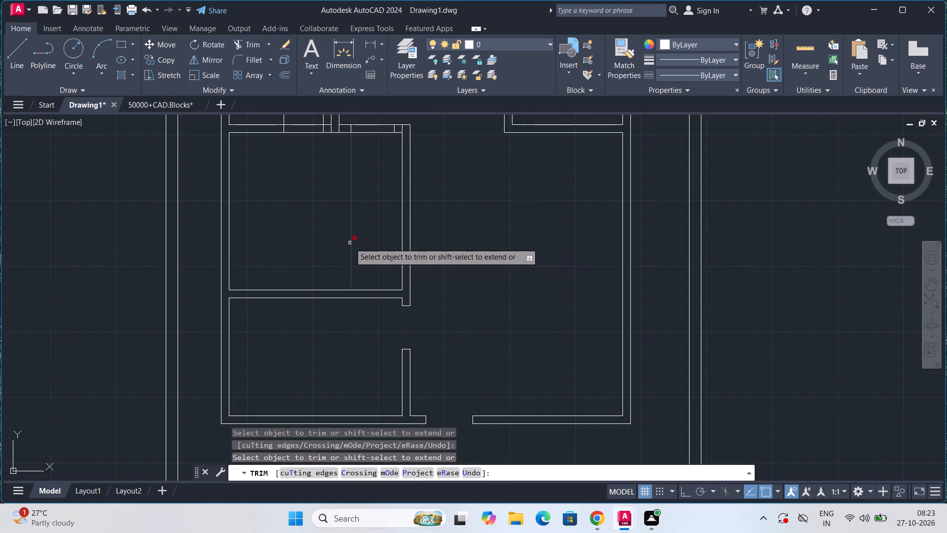
click(350, 243)
scroll(364, 180, up, 2)
middle_drag(365, 183, 338, 376)
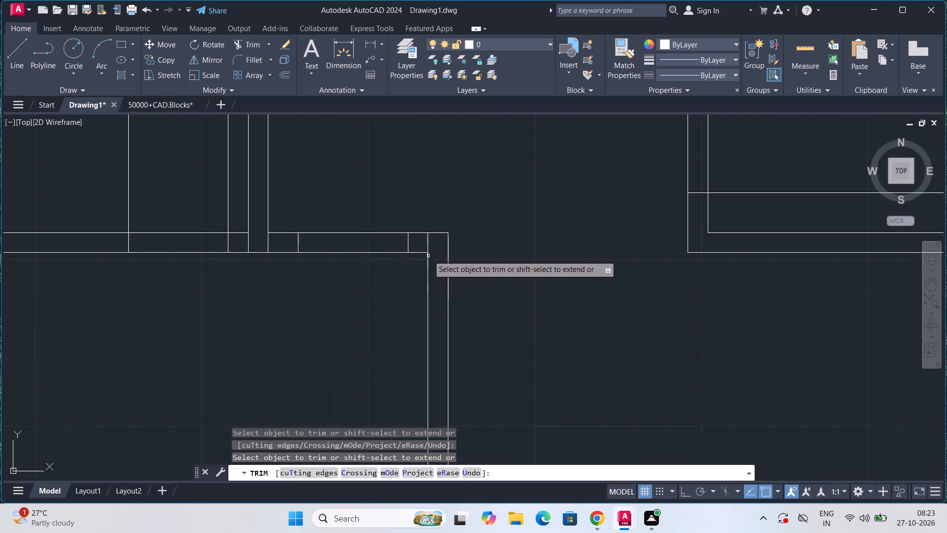
scroll(428, 255, up, 1)
drag(431, 242, 424, 241)
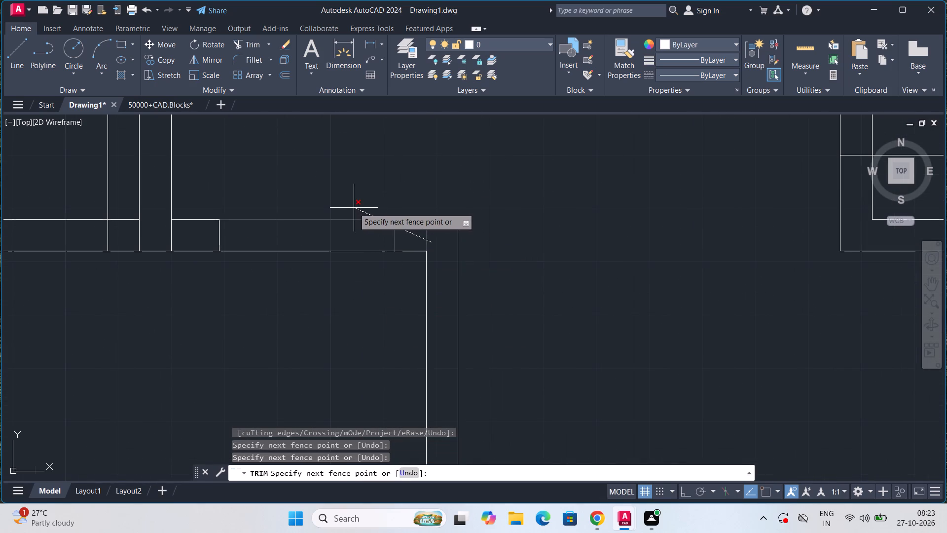
click(424, 241)
drag(354, 201, 348, 287)
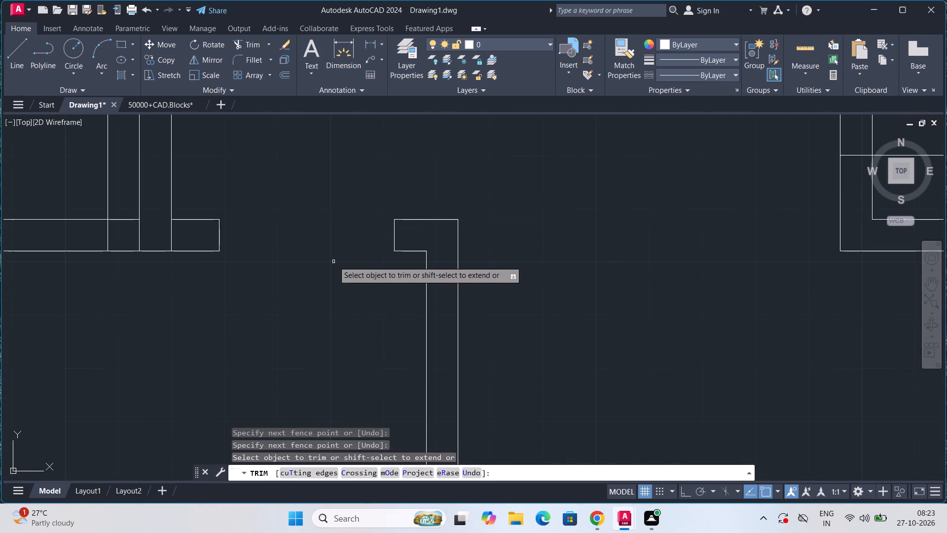
Trim the short vertical segments crossing the horizontal wall where the small left room's right wall meets it.
middle_drag(334, 261, 476, 337)
click(315, 305)
scroll(325, 234, down, 2)
middle_drag(350, 233, 369, 269)
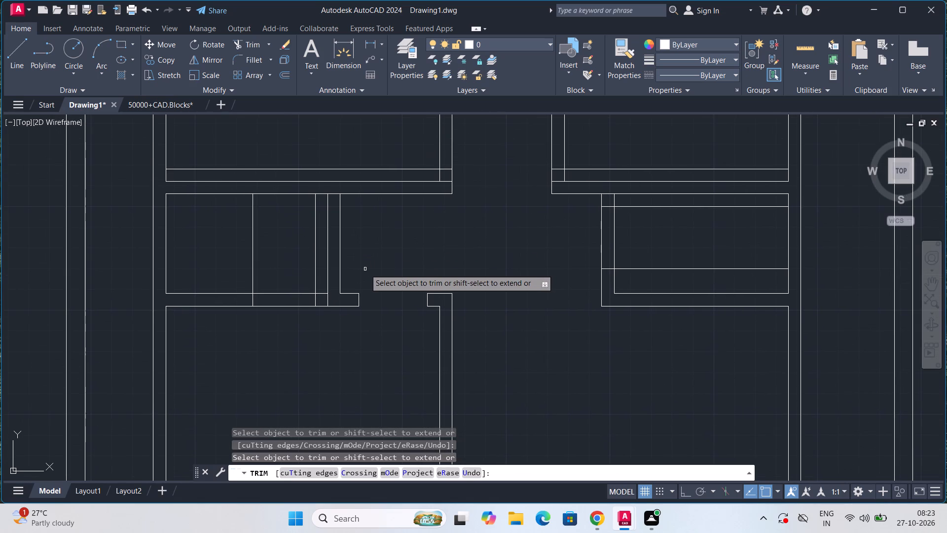
scroll(365, 269, up, 2)
scroll(352, 273, down, 1)
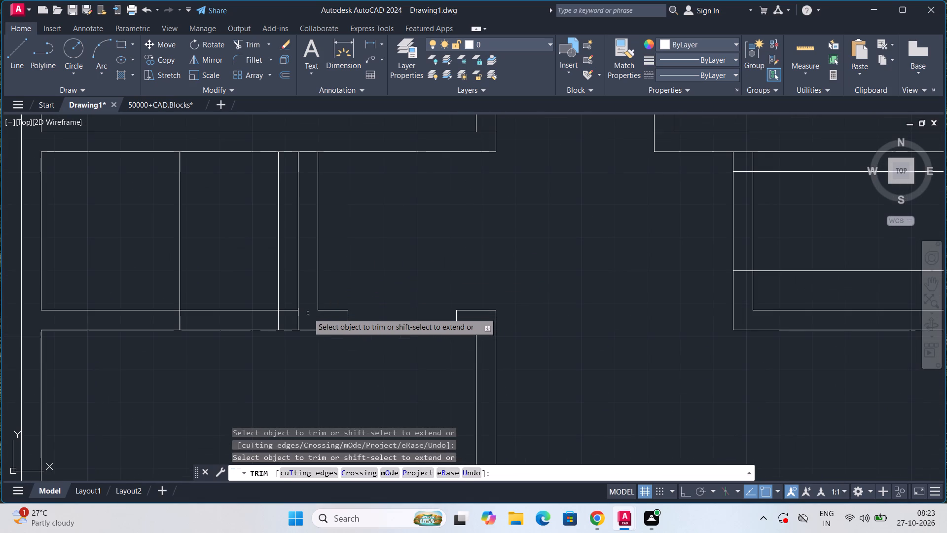
click(296, 319)
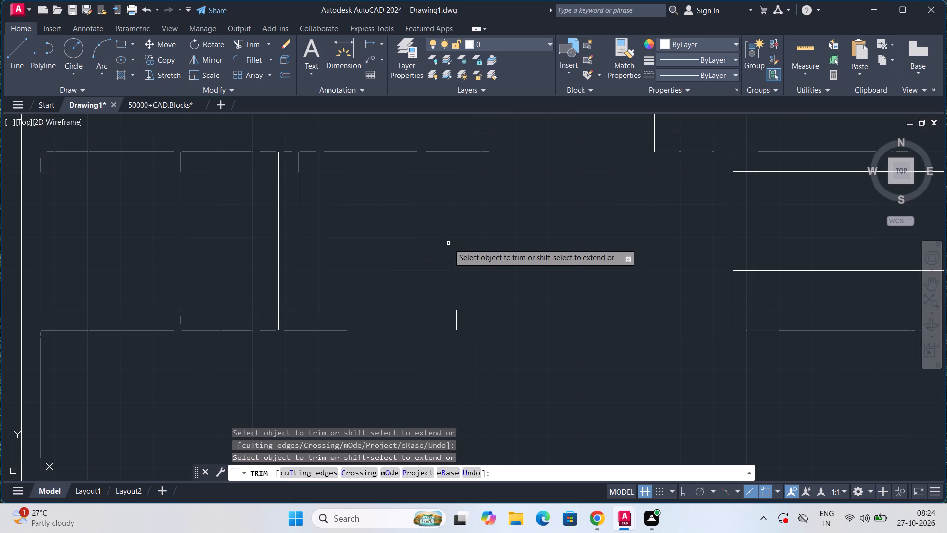
key(Escape)
key(Escape)
key(Escape)
key(Escape)
key(Escape)
key(Escape)
key(Escape)
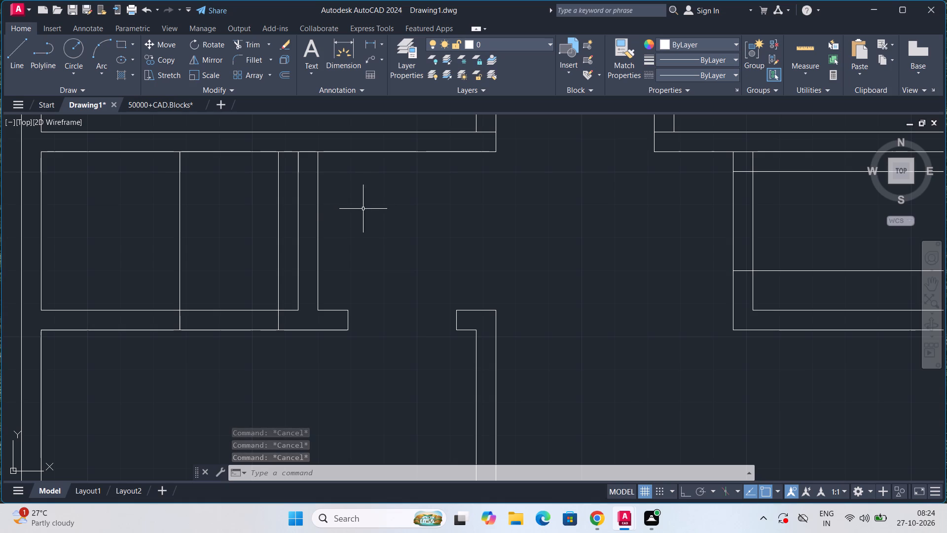
Erase the outer right face line of the small left room's right wall, and extend the short bottom-wall line to the remaining wall line.
click(319, 237)
key(Delete)
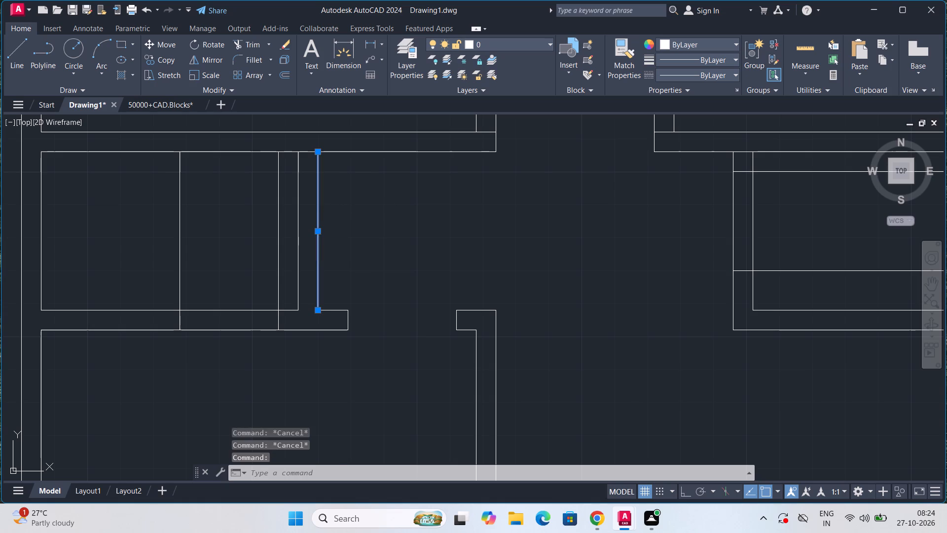
key(e)
key(x)
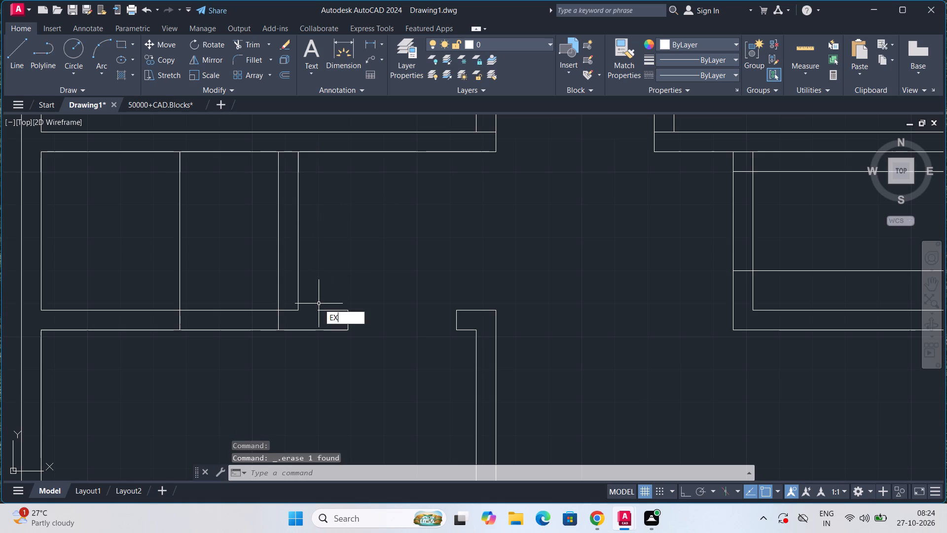
key(Return)
click(319, 309)
key(Escape)
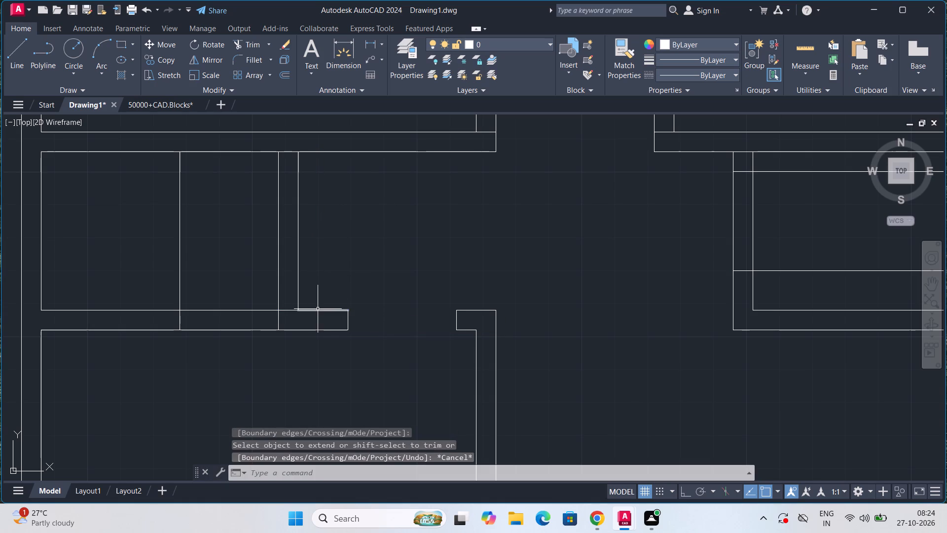
key(Escape)
key(Escape)
key(Escape)
key(Escape)
Trim the small left room's bottom wall between its offset lines to open the doorway, clearing the wall junction and the leftover offset line.
text(TR)
key(Return)
key(Return)
scroll(308, 316, up, 1)
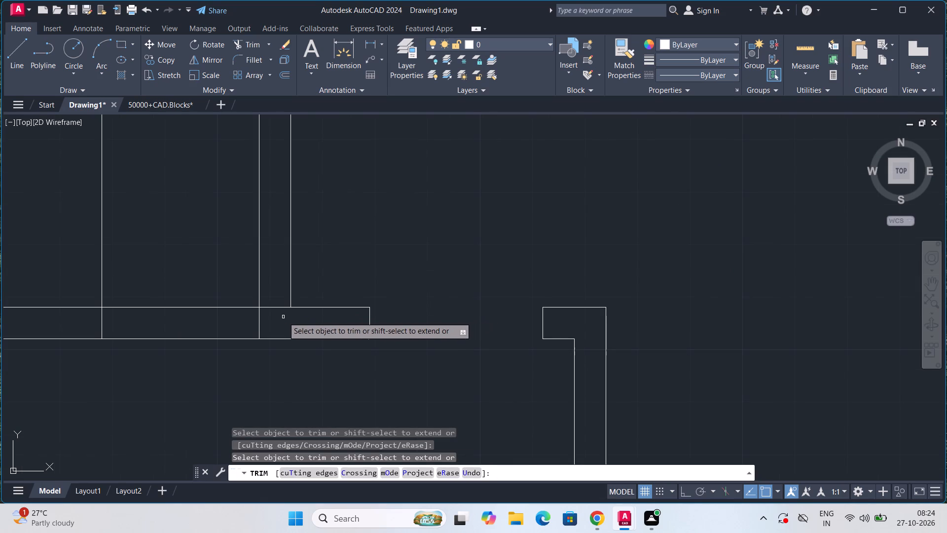
drag(281, 317, 279, 298)
scroll(278, 297, down, 2)
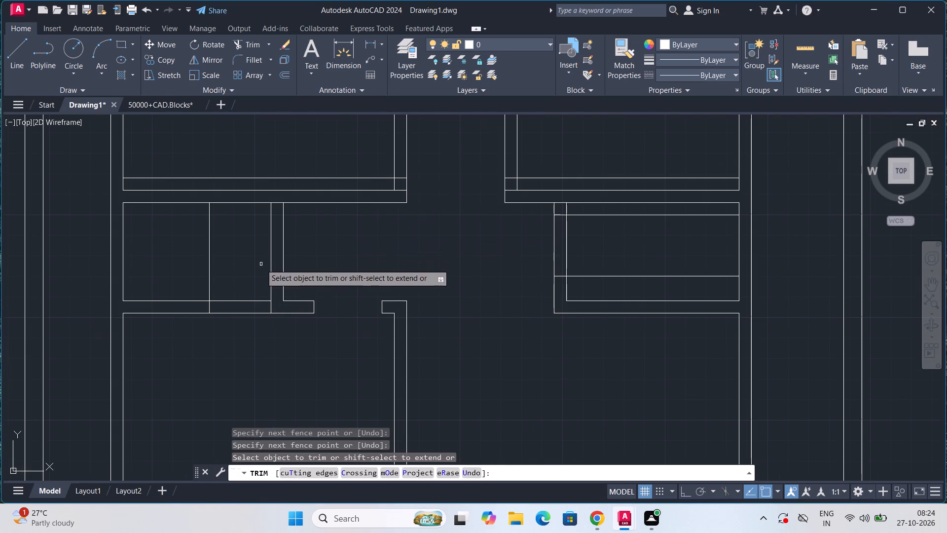
drag(250, 271, 253, 336)
drag(232, 271, 205, 275)
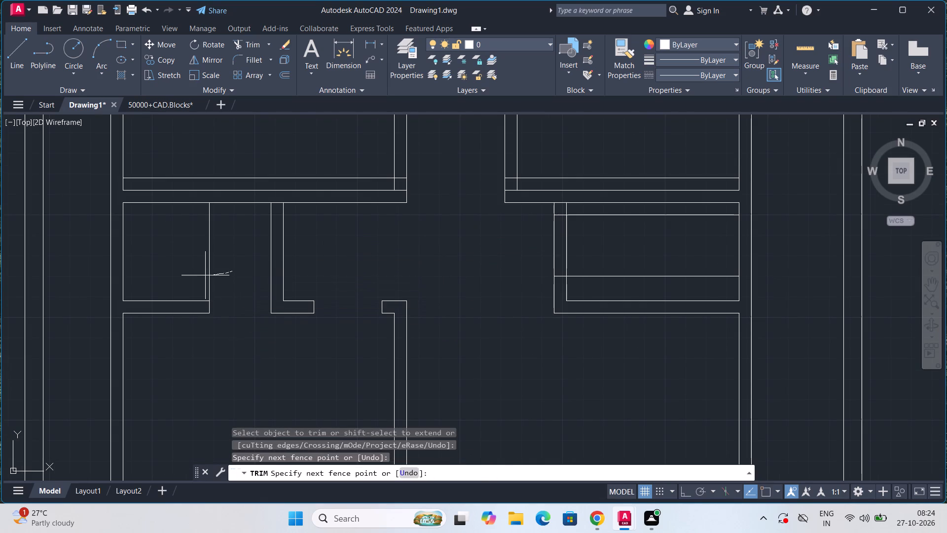
drag(205, 275, 203, 275)
scroll(303, 268, up, 2)
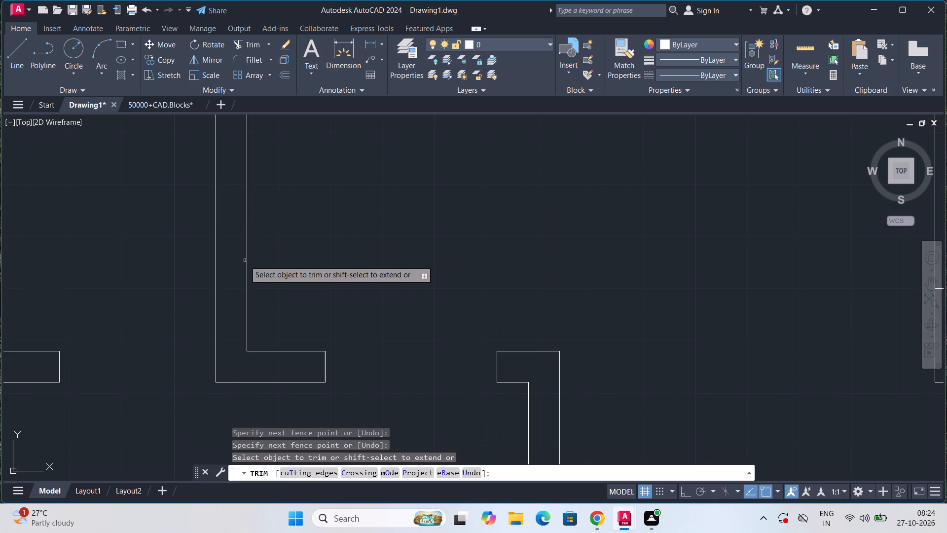
Remove the right face line of the small left room's right wall and re-create it by offsetting the left face line 6".
click(247, 258)
key(Escape)
key(Escape)
key(Escape)
key(Escape)
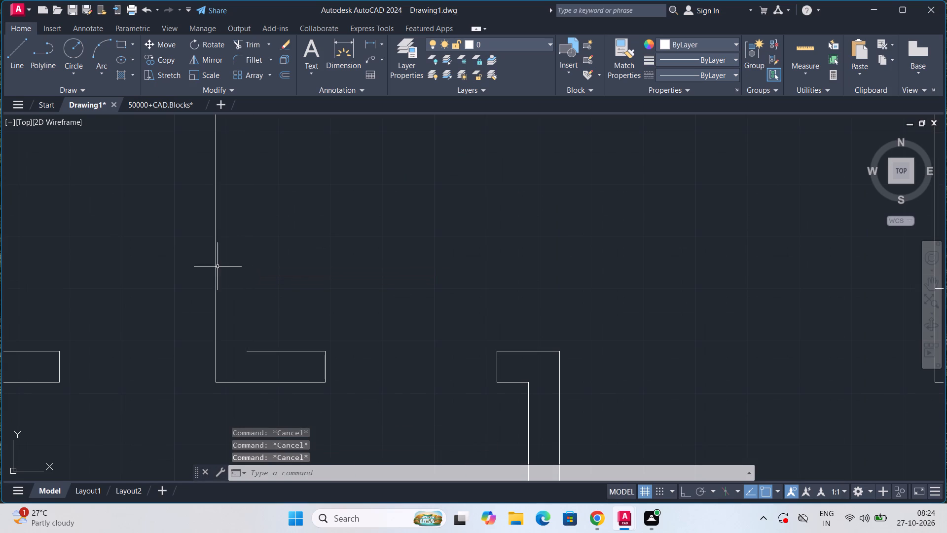
click(216, 262)
text(OFF)
key(Return)
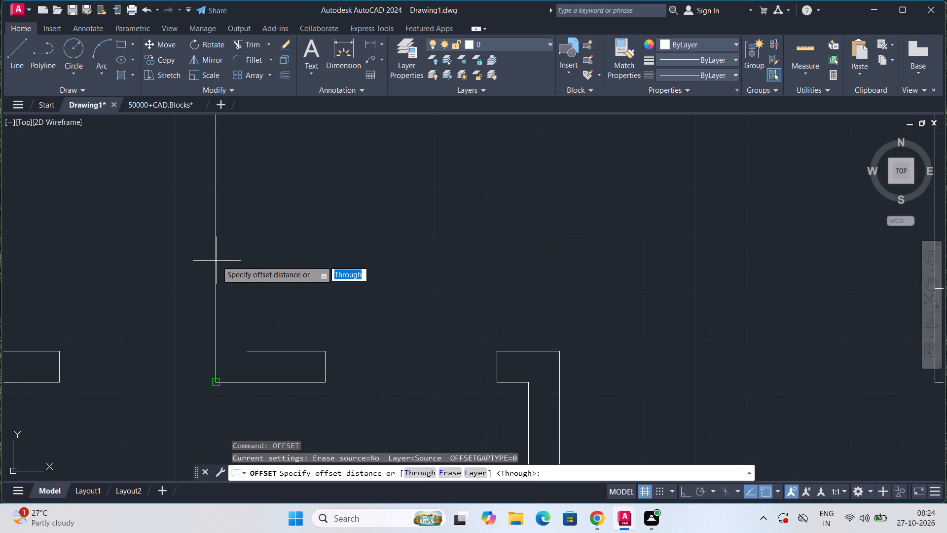
click(216, 260)
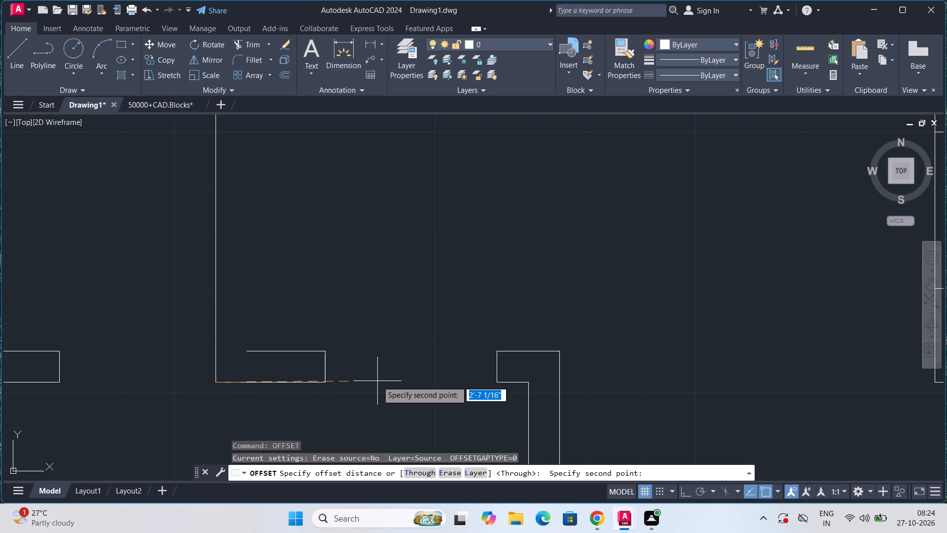
text(6")
key(Return)
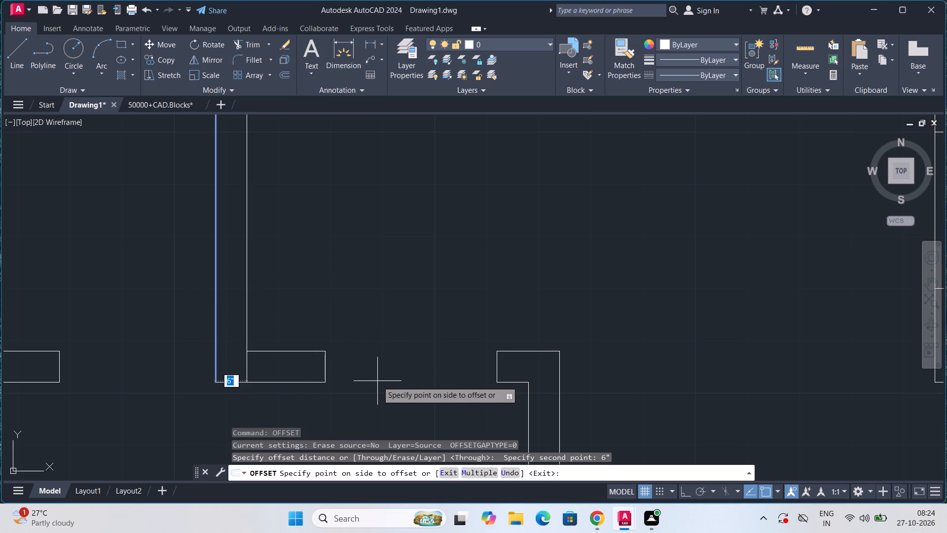
scroll(377, 381, up, 1)
click(377, 381)
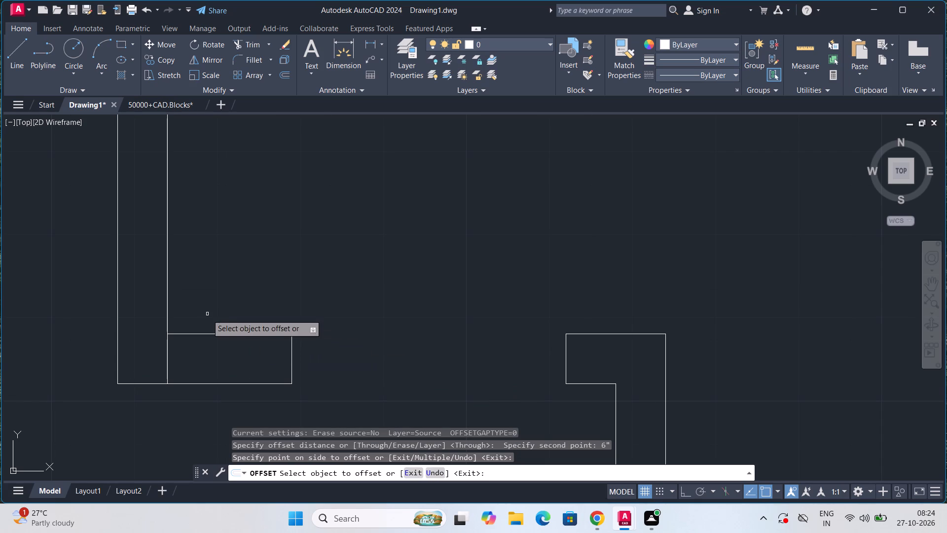
key(Escape)
key(Escape)
Trim the new face line's overlap at the bottom-wall corner and the short line across that wall's upper junction.
scroll(216, 326, down, 3)
middle_drag(217, 327, 226, 310)
scroll(224, 314, up, 1)
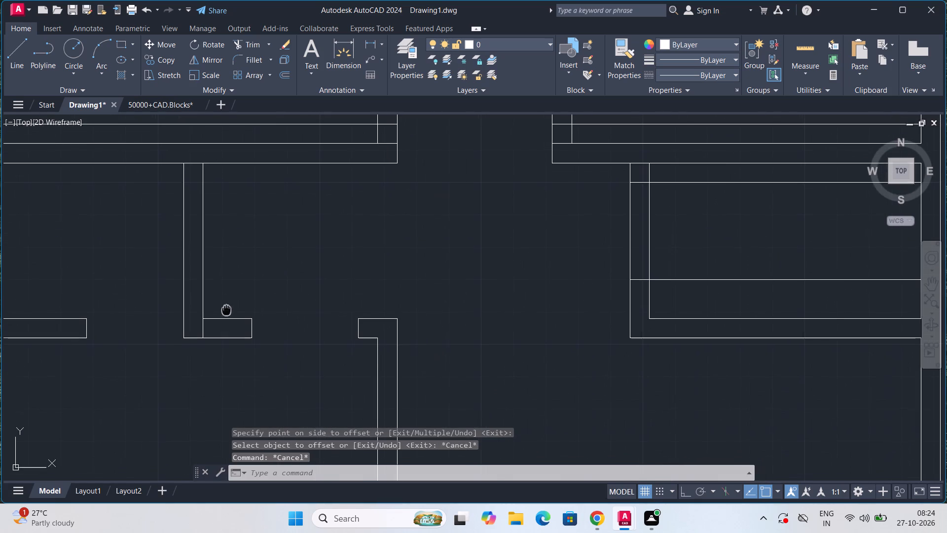
scroll(226, 310, up, 1)
key(t)
key(r)
key(Return)
key(Return)
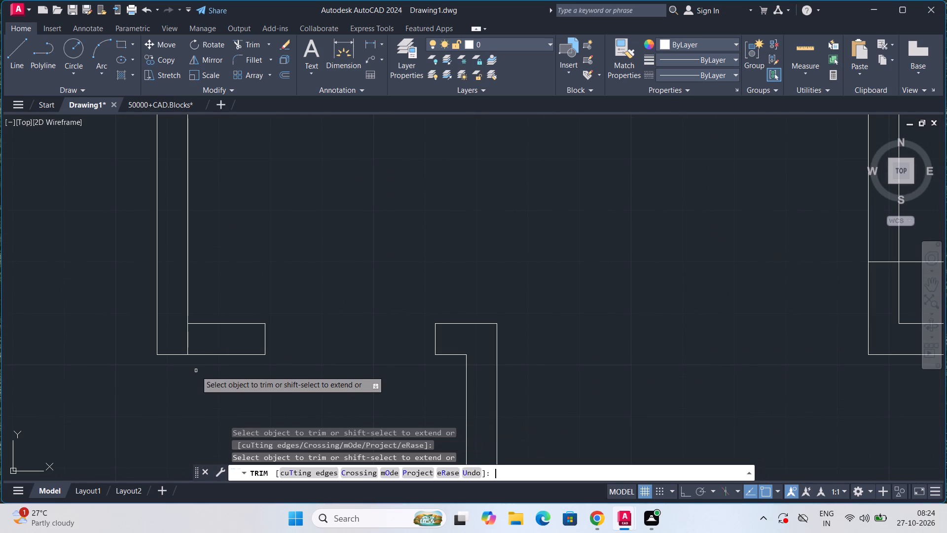
drag(199, 343, 182, 343)
scroll(182, 343, down, 1)
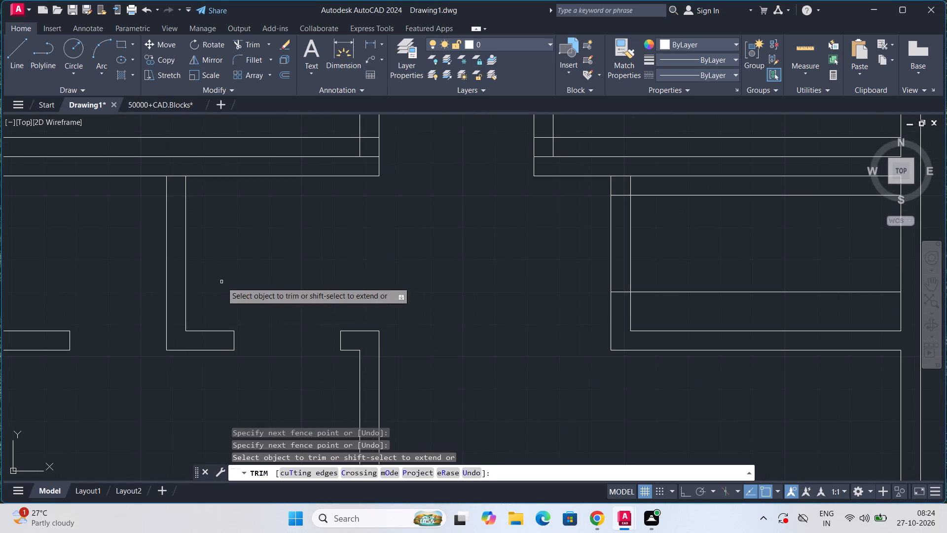
middle_drag(221, 281, 288, 412)
scroll(237, 350, up, 1)
click(253, 280)
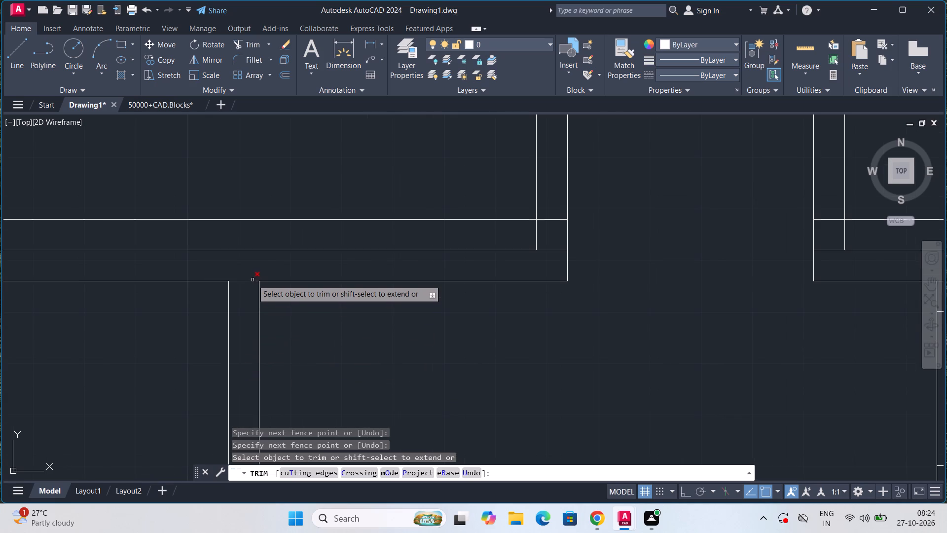
Trim the upper-left room's two horizontal offset lines and the right wall between them to open its doorway, clearing the corner junction.
scroll(252, 282, down, 2)
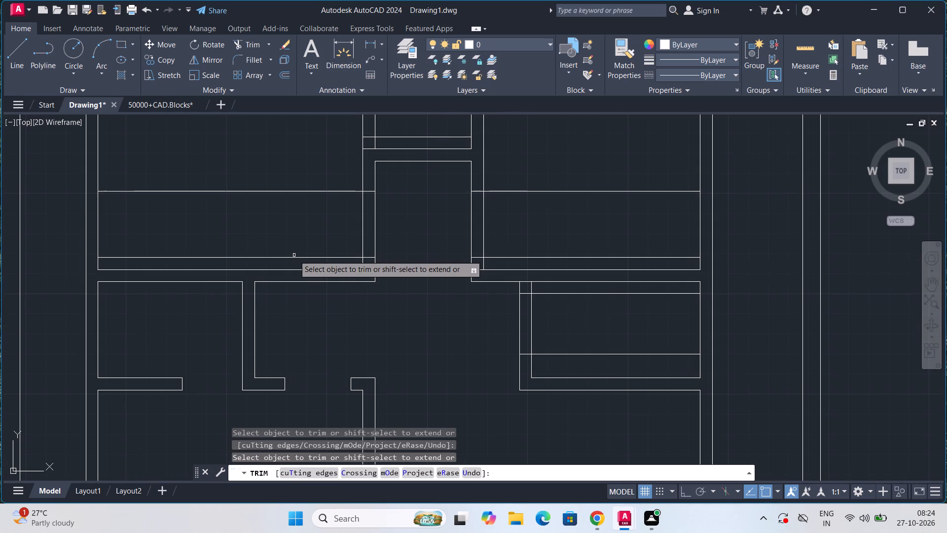
click(291, 259)
click(304, 191)
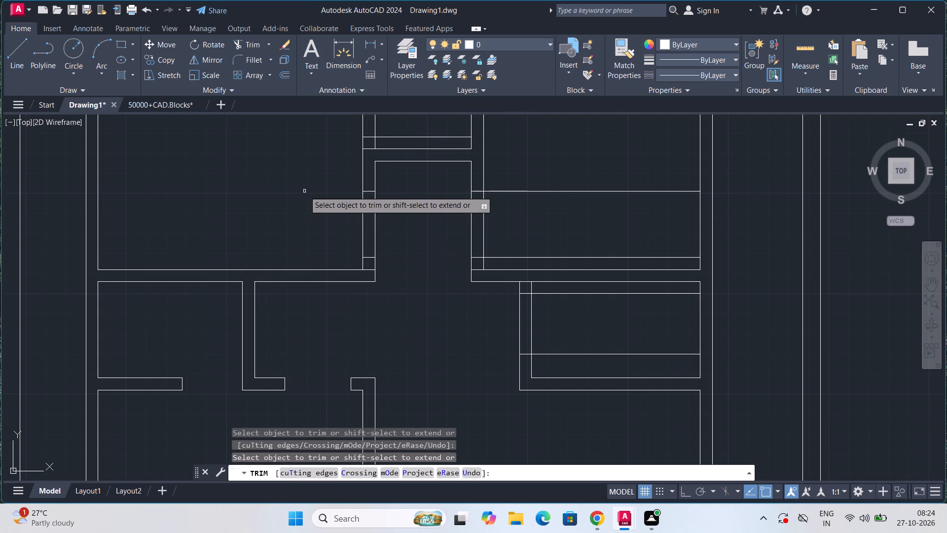
drag(315, 222, 390, 216)
scroll(380, 255, up, 2)
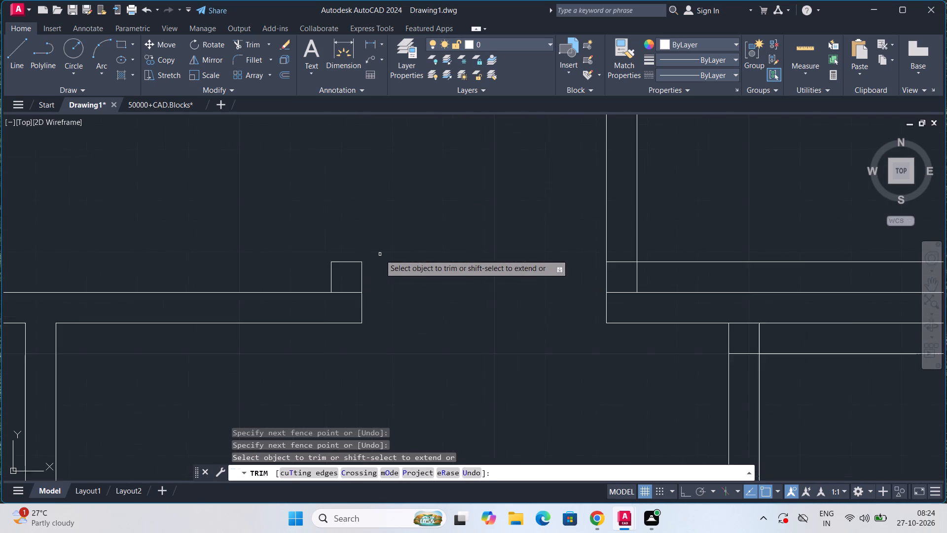
scroll(380, 254, up, 1)
drag(327, 302, 326, 325)
scroll(416, 205, down, 4)
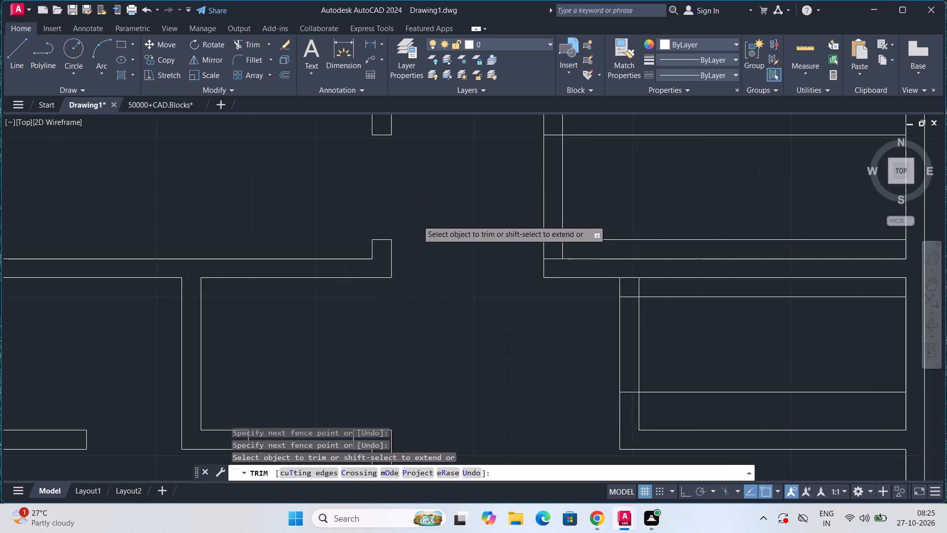
Trim the top-middle room's left wall between its offset lines to open the doorway, clearing both offset lines and the wall junction.
middle_drag(416, 203, 401, 335)
scroll(389, 303, up, 3)
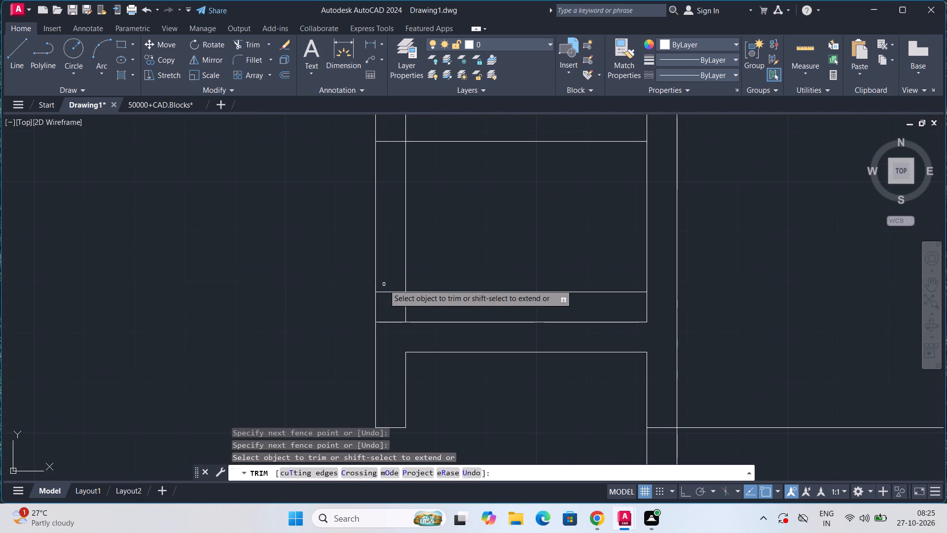
drag(449, 242, 404, 247)
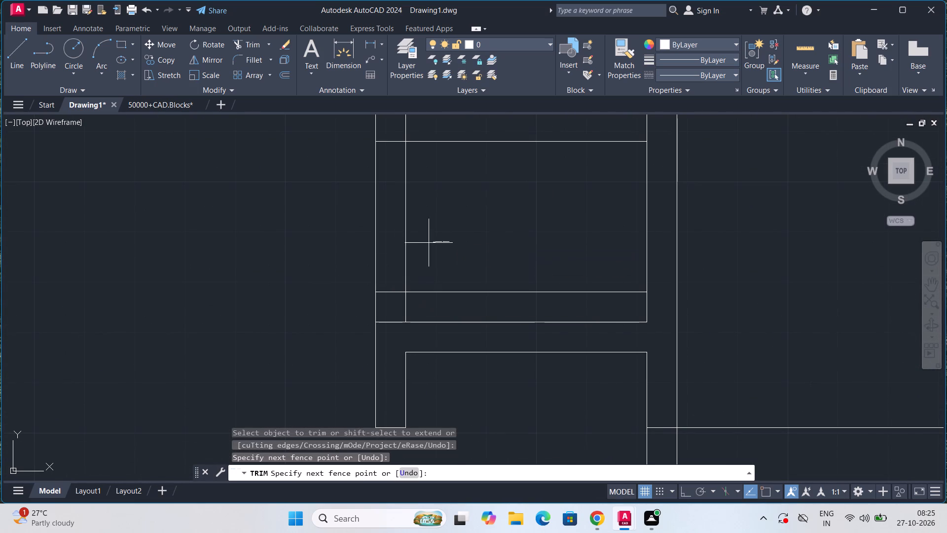
drag(404, 247, 343, 261)
scroll(413, 230, down, 1)
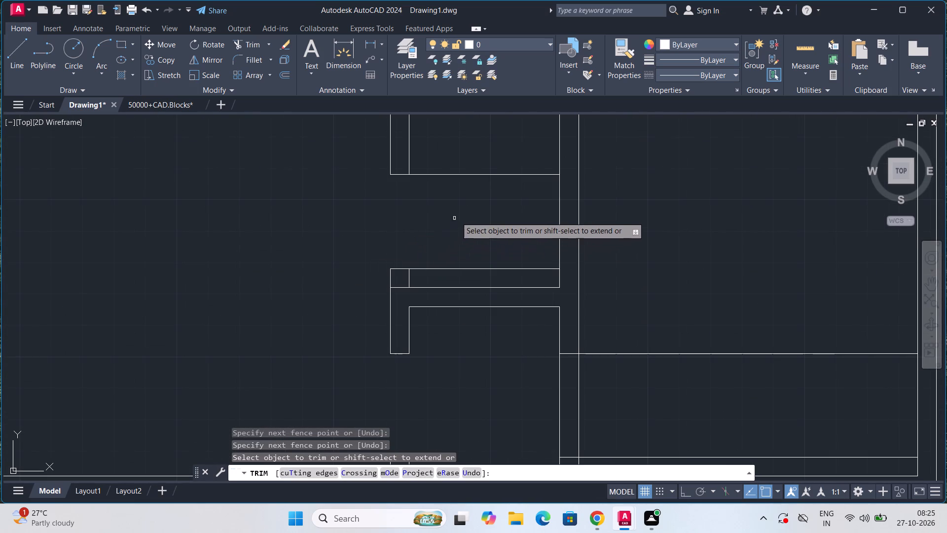
drag(449, 214, 455, 158)
drag(450, 271, 450, 259)
scroll(390, 297, up, 3)
drag(417, 245, 418, 293)
scroll(418, 288, down, 4)
Trim the upper-right room's two horizontal offset lines and the left wall between them to open its doorway, clearing the corner junction.
middle_drag(567, 302, 575, 252)
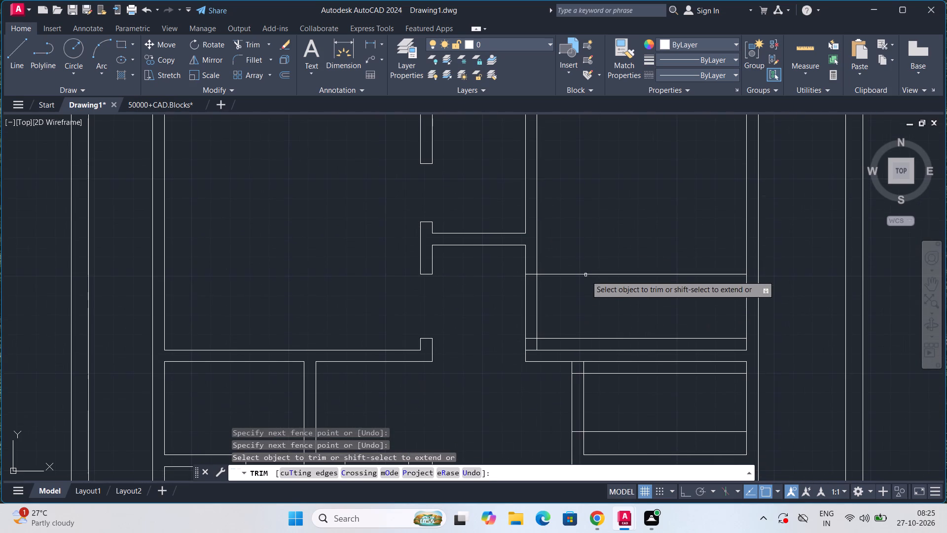
drag(588, 282, 591, 262)
drag(566, 300, 498, 304)
middle_drag(631, 290, 634, 217)
scroll(632, 223, down, 1)
scroll(632, 223, up, 4)
middle_drag(606, 277, 632, 191)
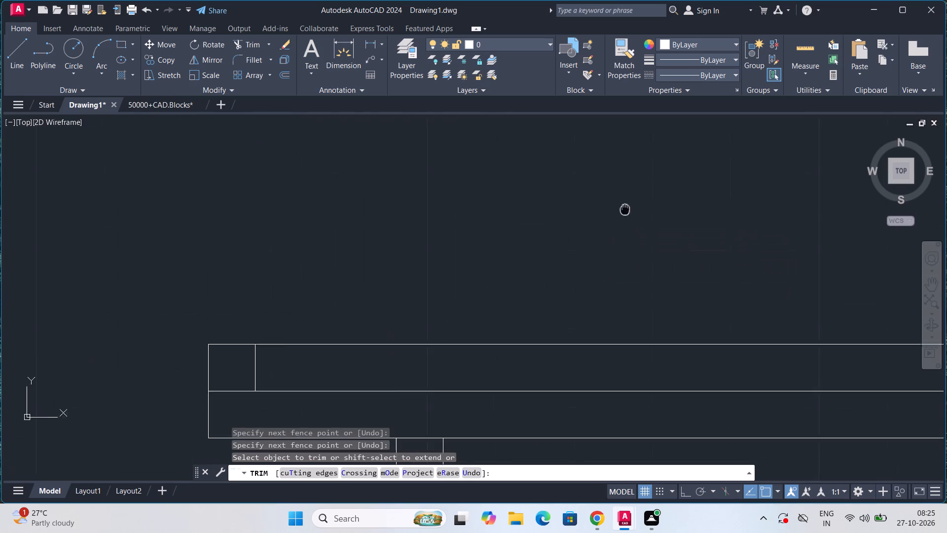
middle_drag(632, 191, 639, 170)
scroll(563, 253, down, 3)
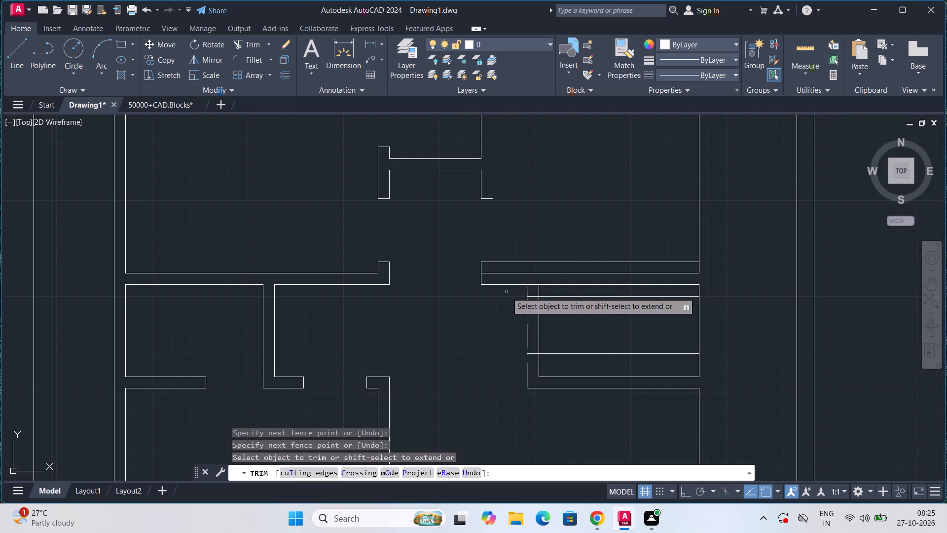
click(538, 266)
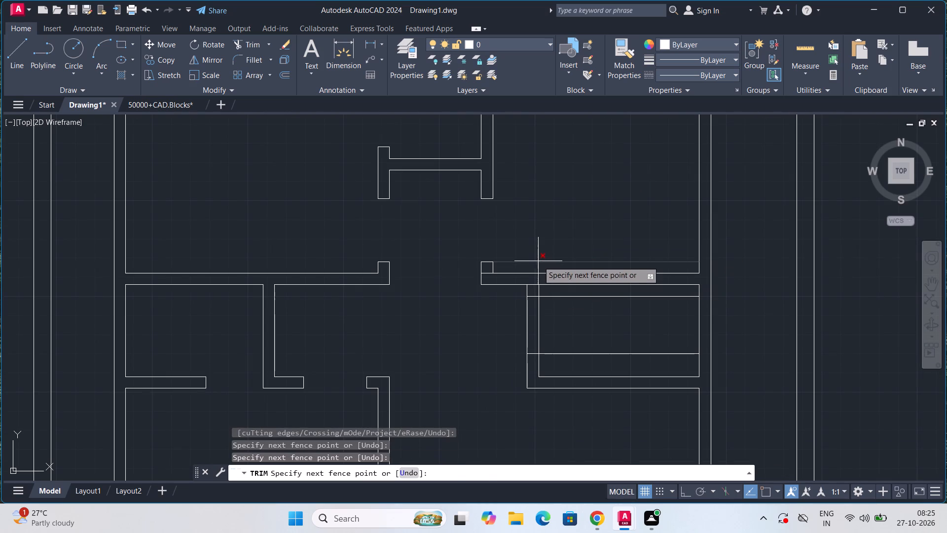
click(538, 261)
scroll(498, 271, up, 4)
click(429, 279)
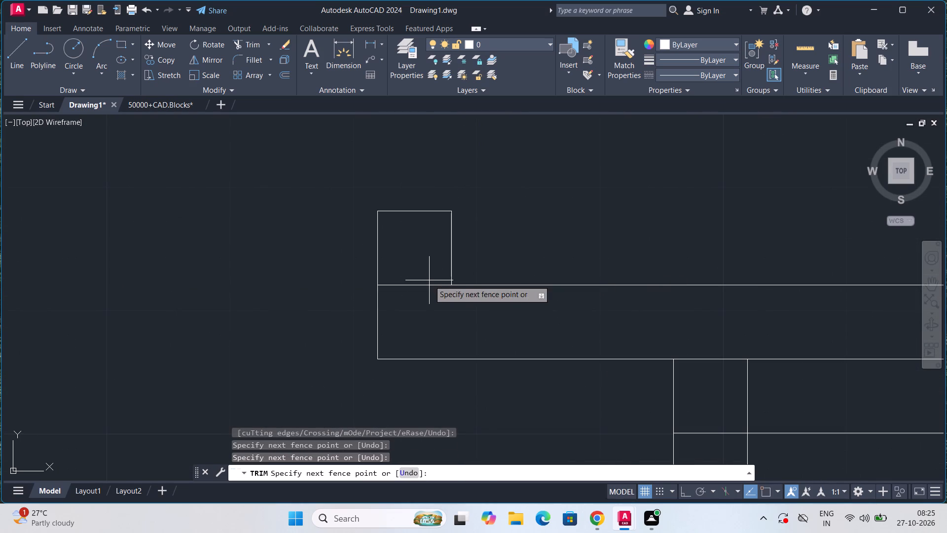
drag(429, 281, 430, 311)
scroll(427, 301, down, 1)
drag(425, 285, 426, 306)
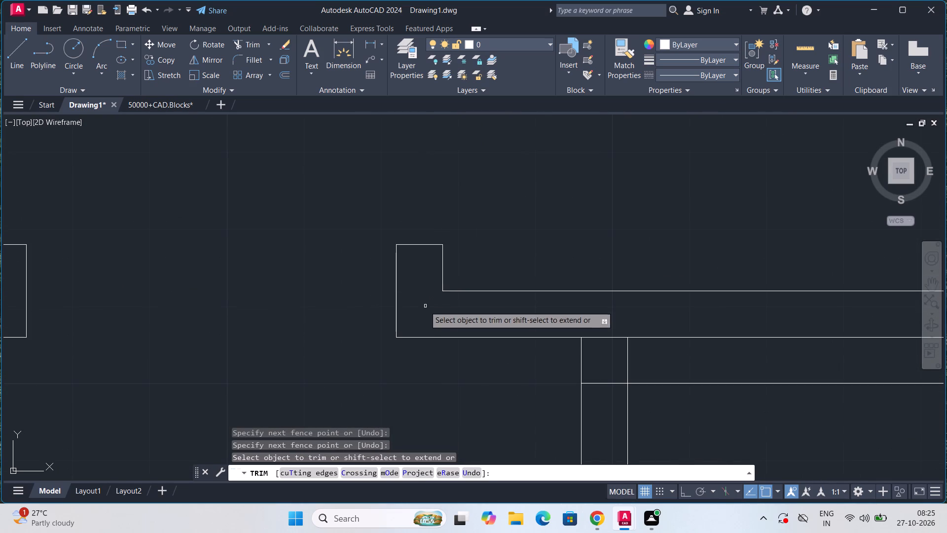
Trim the small right room's two horizontal offset lines and the left wall between them to open its doorway, and end Trim.
scroll(428, 293, down, 1)
middle_drag(522, 273, 532, 169)
scroll(560, 248, down, 1)
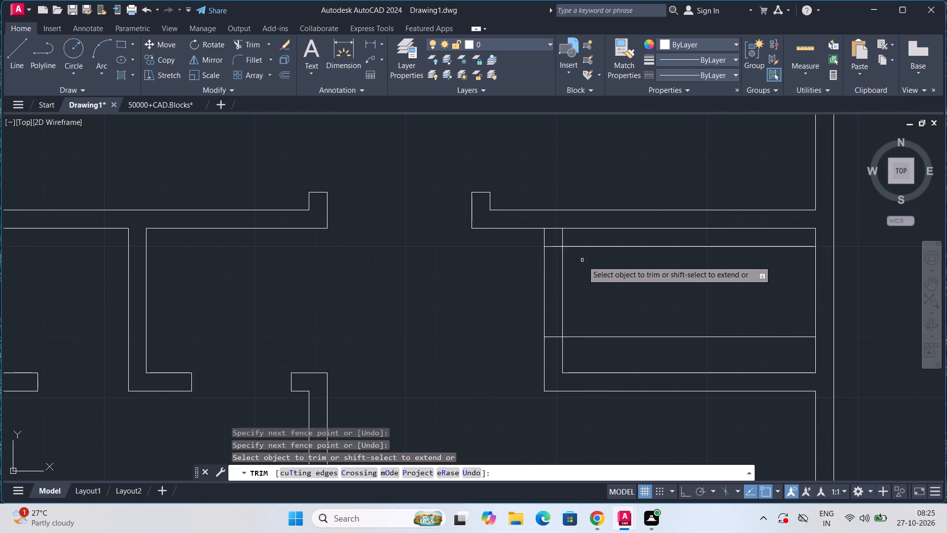
drag(584, 261, 586, 244)
drag(585, 265, 497, 292)
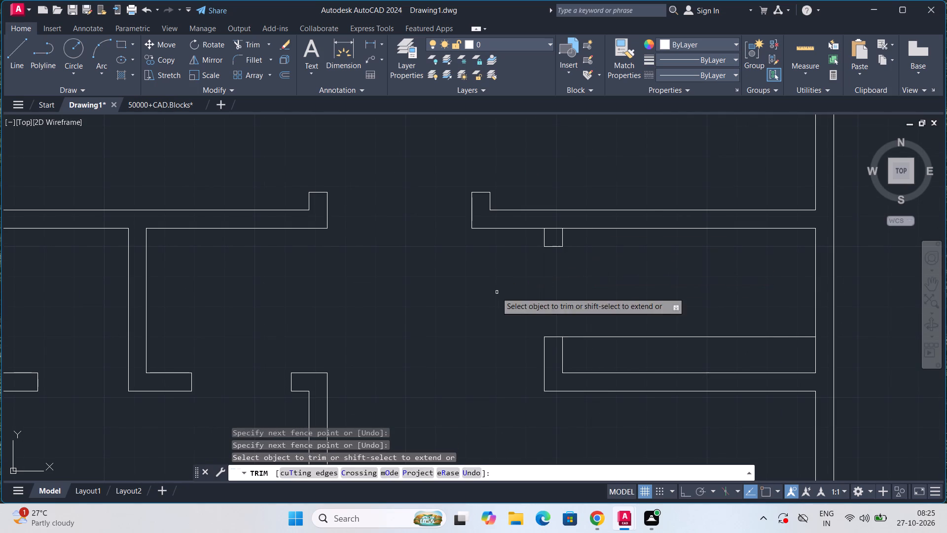
drag(615, 326, 616, 342)
scroll(616, 334, down, 2)
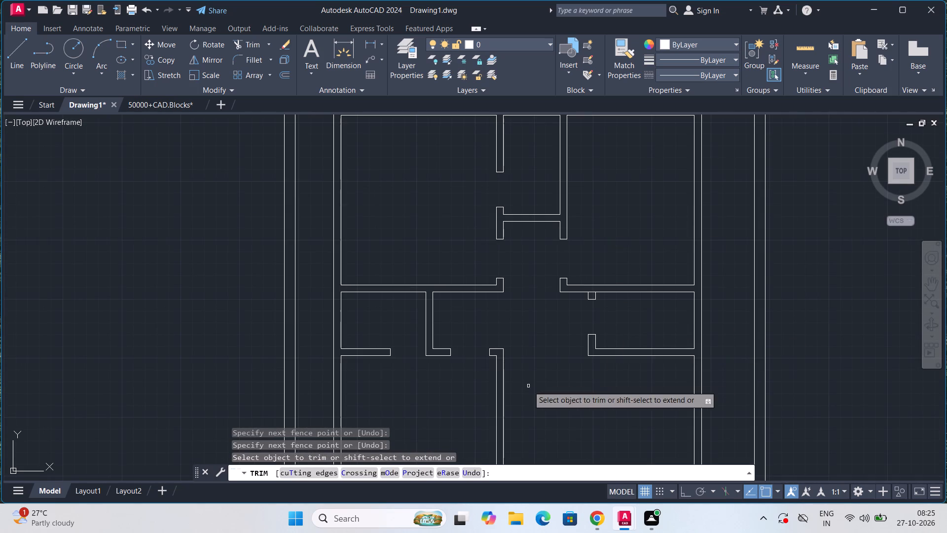
middle_drag(528, 386, 528, 306)
scroll(528, 306, down, 2)
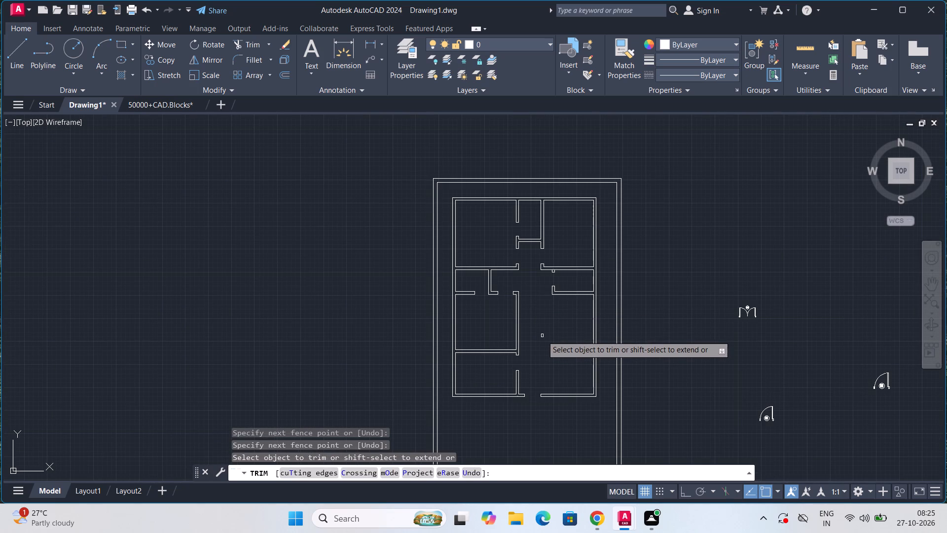
scroll(544, 334, up, 3)
scroll(544, 334, down, 2)
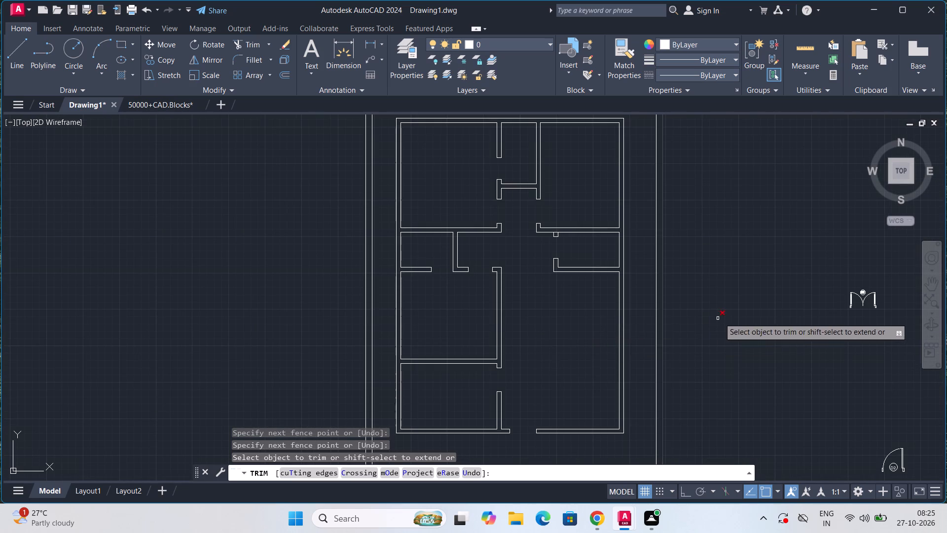
scroll(789, 309, up, 3)
key(Escape)
key(Escape)
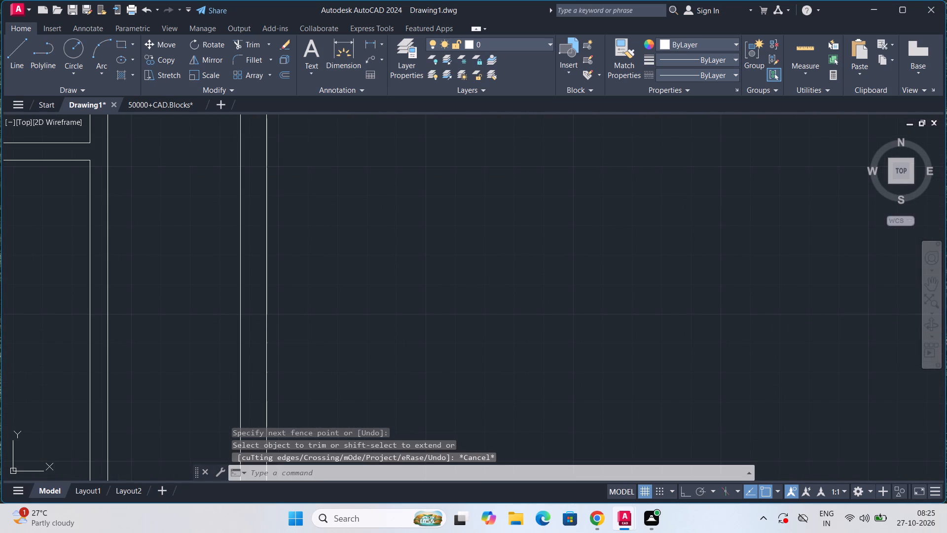
Copy the D2 door block from its left frame corner and place two copies near the original.
scroll(791, 311, down, 4)
scroll(820, 366, up, 2)
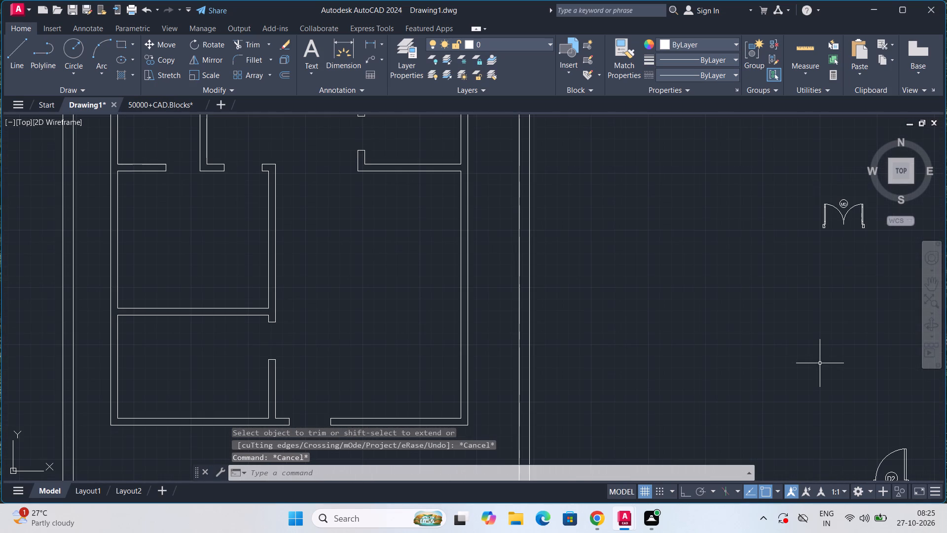
middle_drag(820, 363, 641, 241)
scroll(701, 325, down, 1)
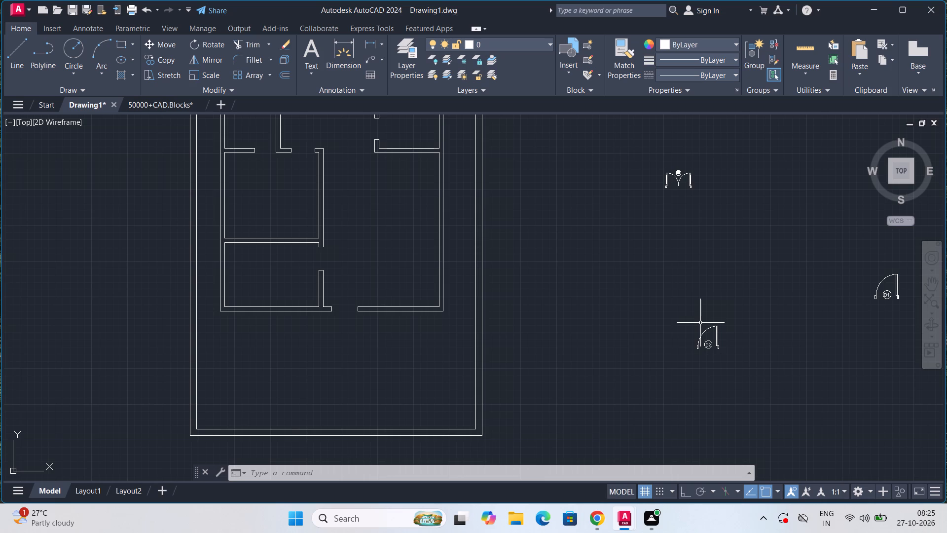
scroll(743, 336, up, 3)
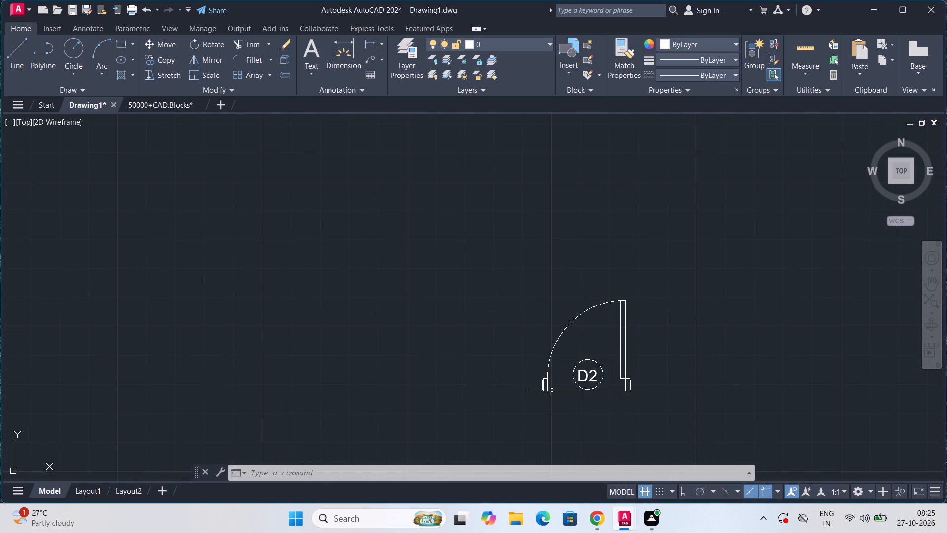
key(c)
key(o)
key(Return)
click(546, 388)
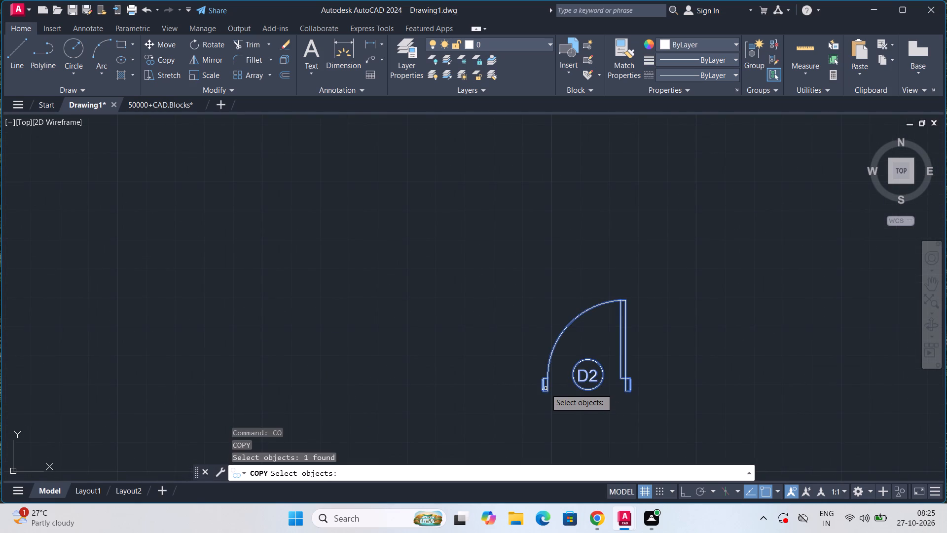
key(Return)
scroll(546, 388, up, 3)
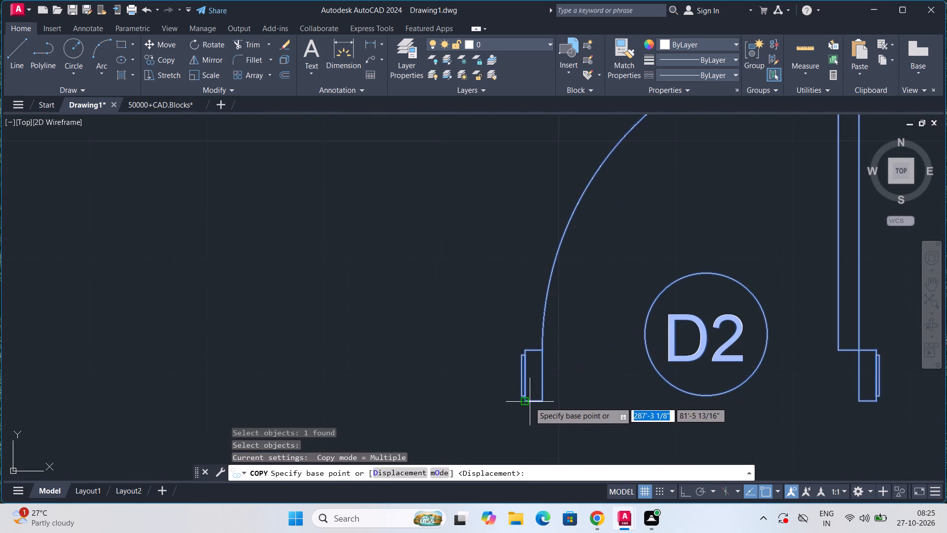
click(528, 402)
scroll(416, 398, down, 4)
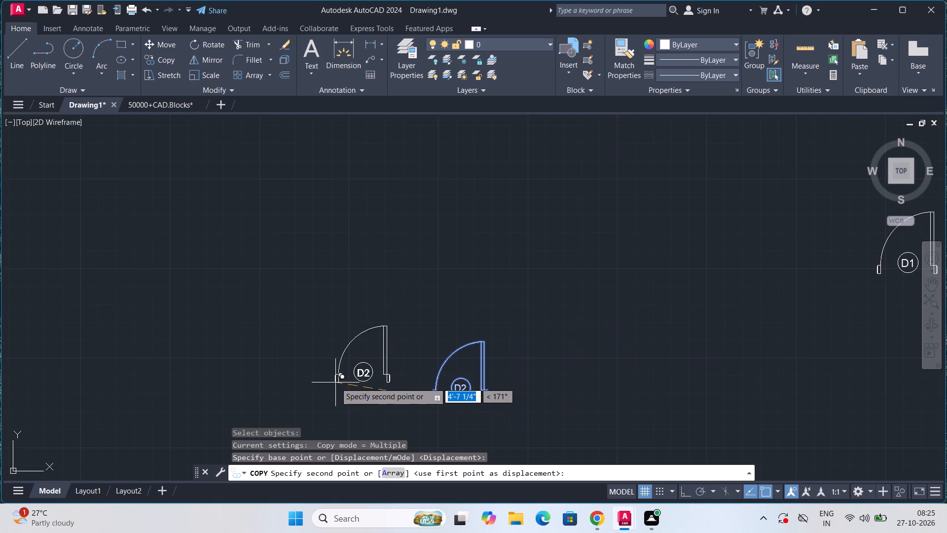
click(335, 382)
click(407, 309)
scroll(407, 309, down, 4)
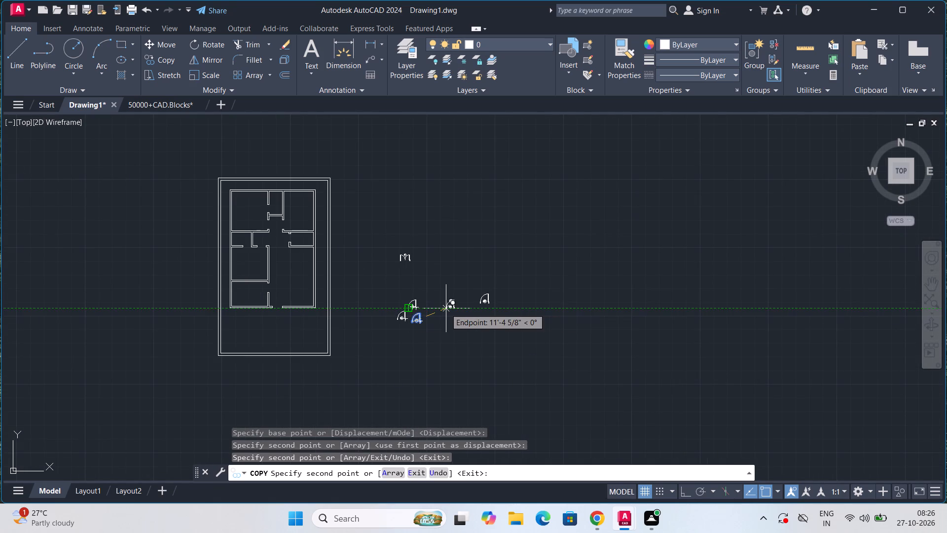
key(Escape)
key(Escape)
Copy the D1 door block and place three copies below and to the left of the original.
scroll(427, 332, up, 3)
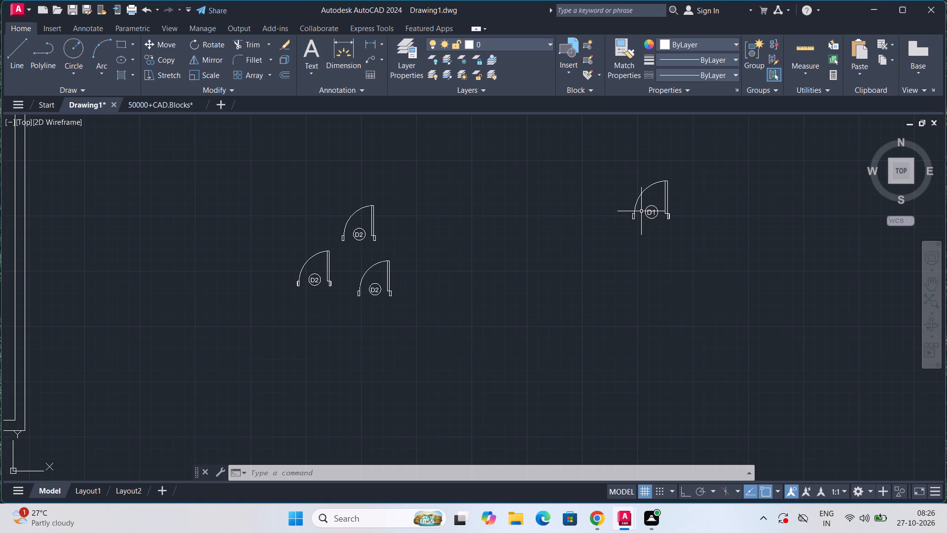
click(647, 214)
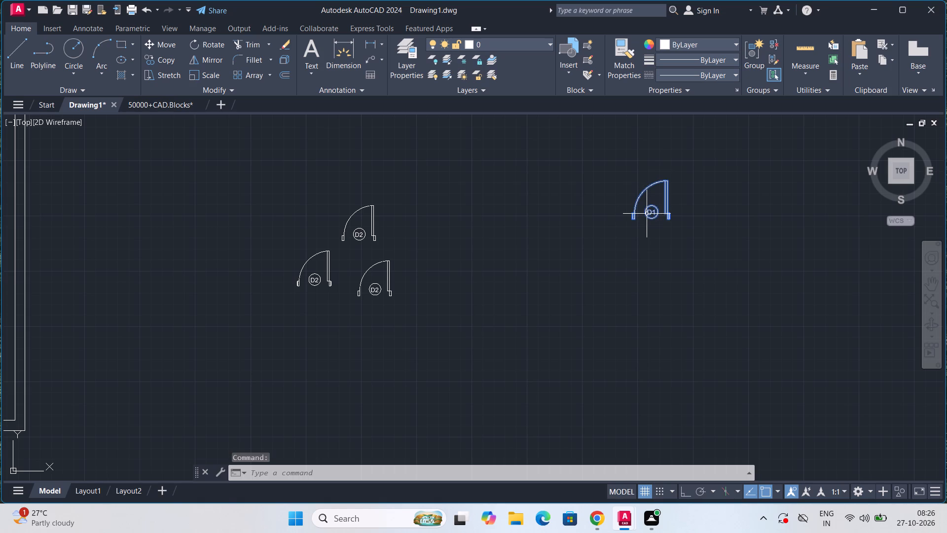
click(649, 217)
key(c)
key(o)
key(Return)
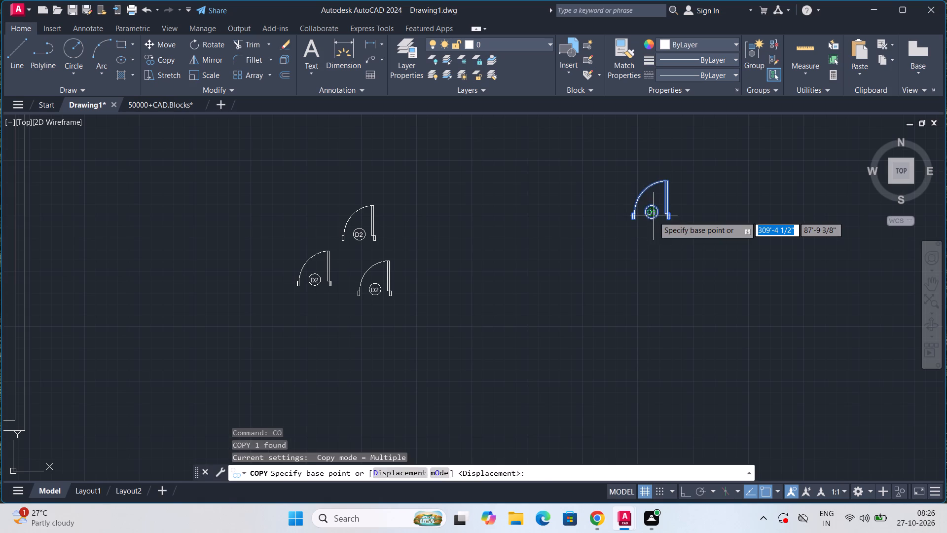
click(654, 216)
click(578, 252)
click(614, 294)
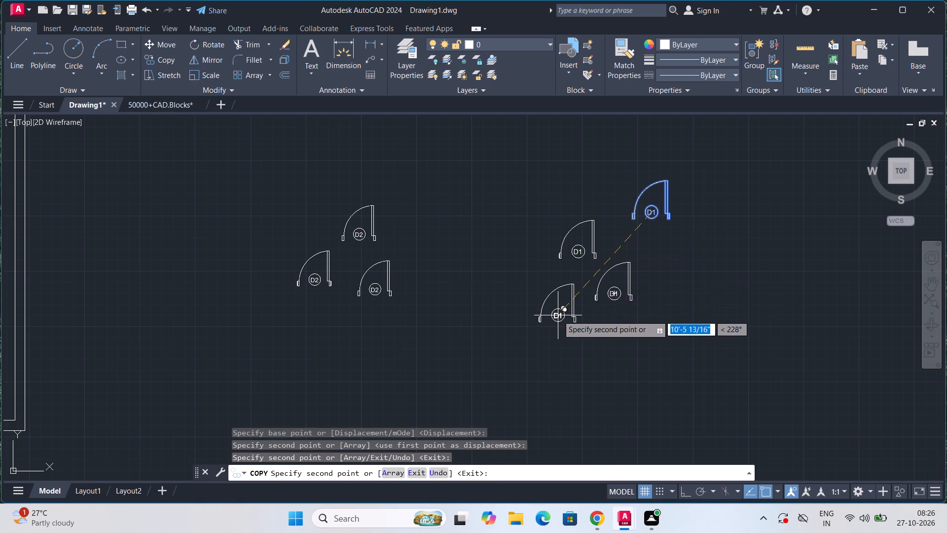
click(558, 314)
key(Escape)
key(Escape)
Move the MD double-door block from beside the plan into the main entrance opening in the house's bottom wall.
scroll(556, 313, up, 2)
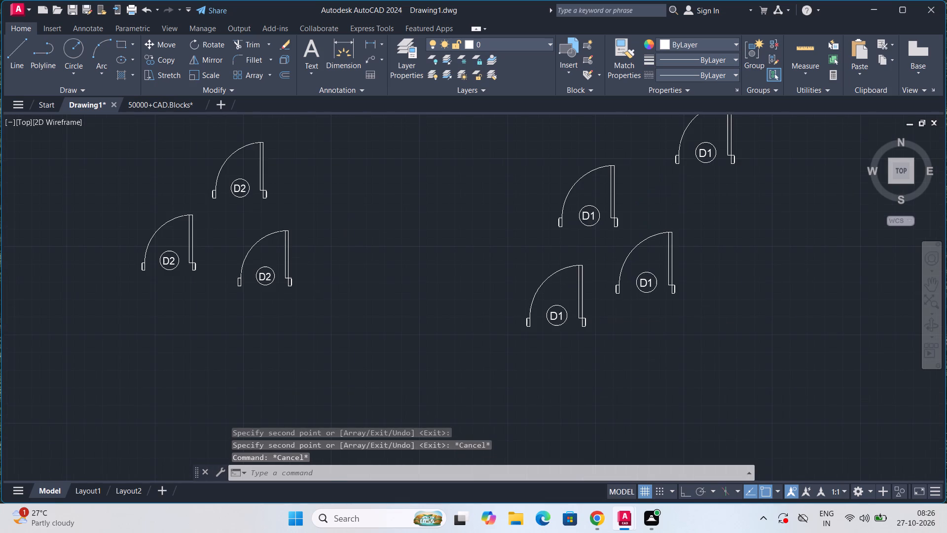
scroll(556, 313, down, 4)
scroll(490, 317, up, 2)
middle_drag(452, 324, 596, 355)
scroll(499, 348, down, 2)
scroll(507, 352, up, 2)
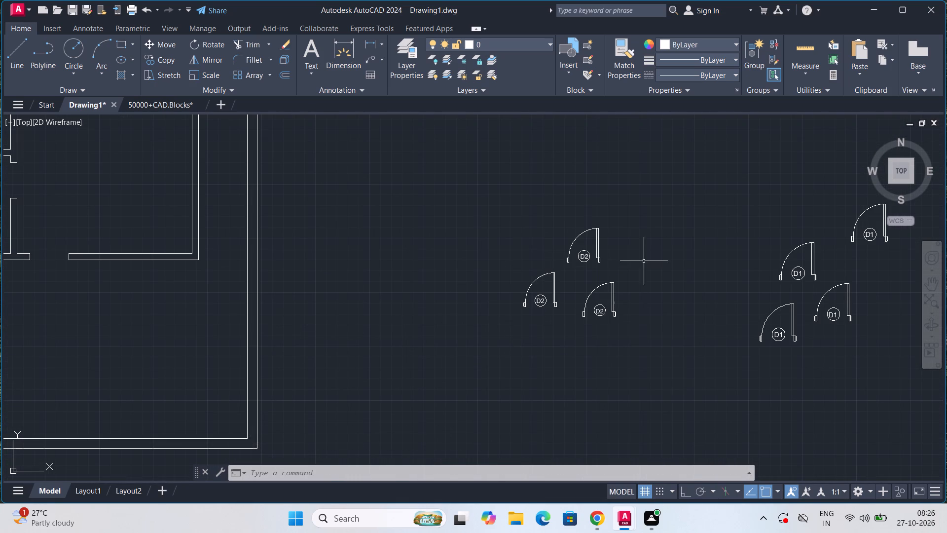
middle_drag(180, 266, 658, 291)
scroll(626, 279, down, 3)
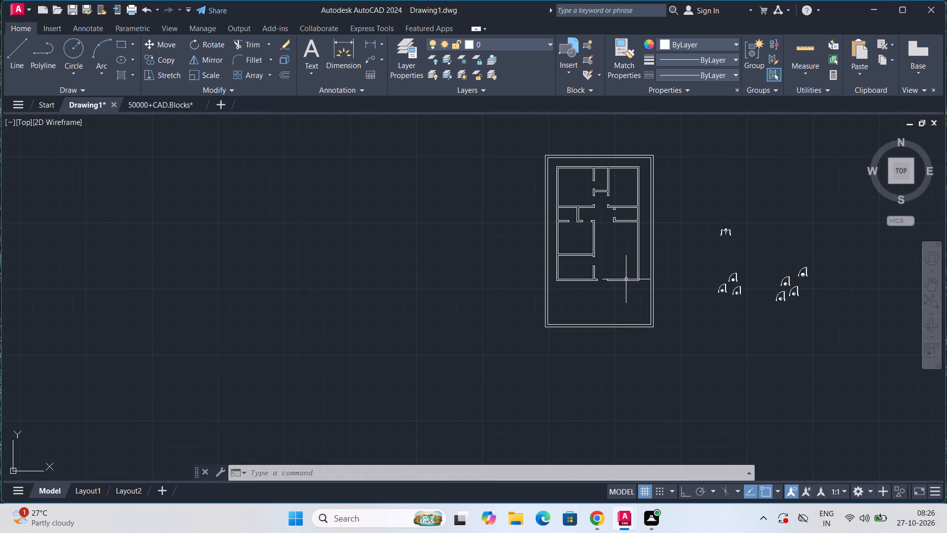
scroll(605, 271, up, 6)
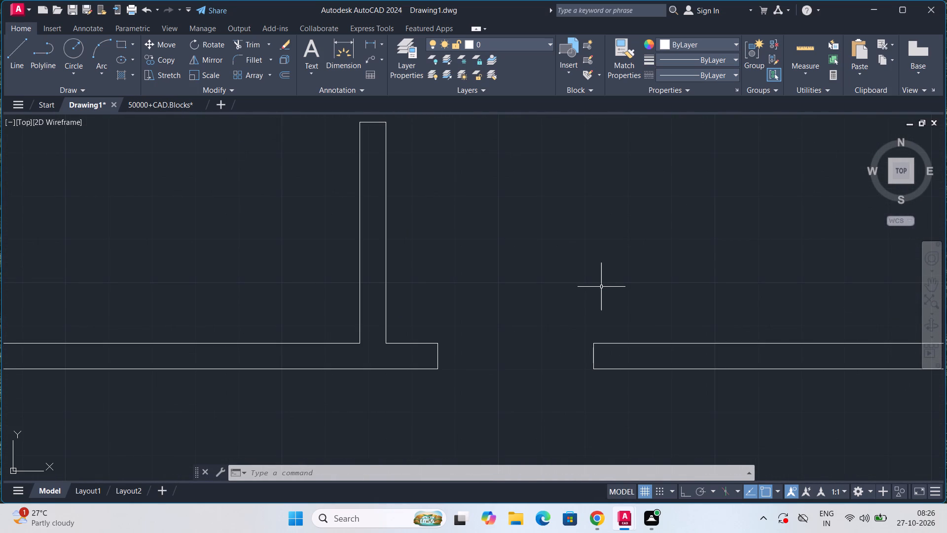
scroll(602, 287, down, 5)
middle_drag(708, 268, 582, 288)
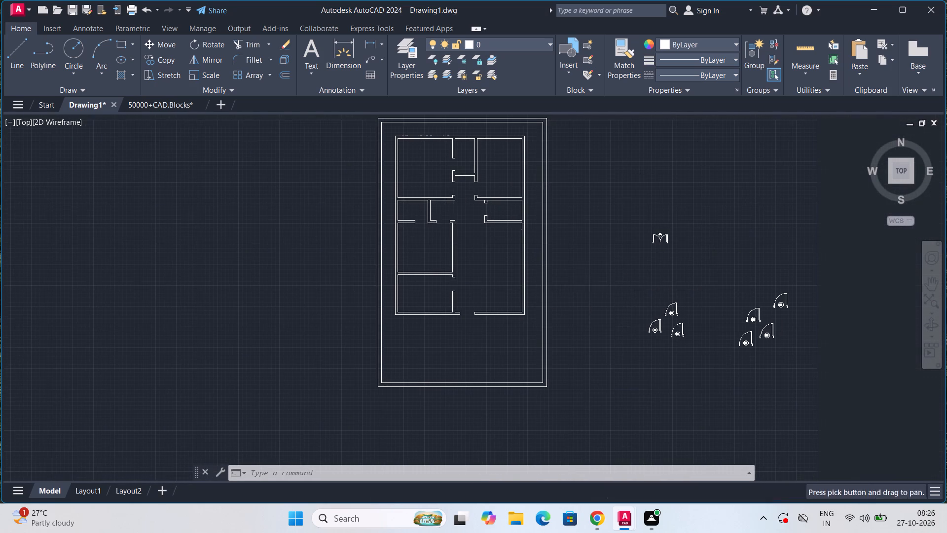
click(663, 236)
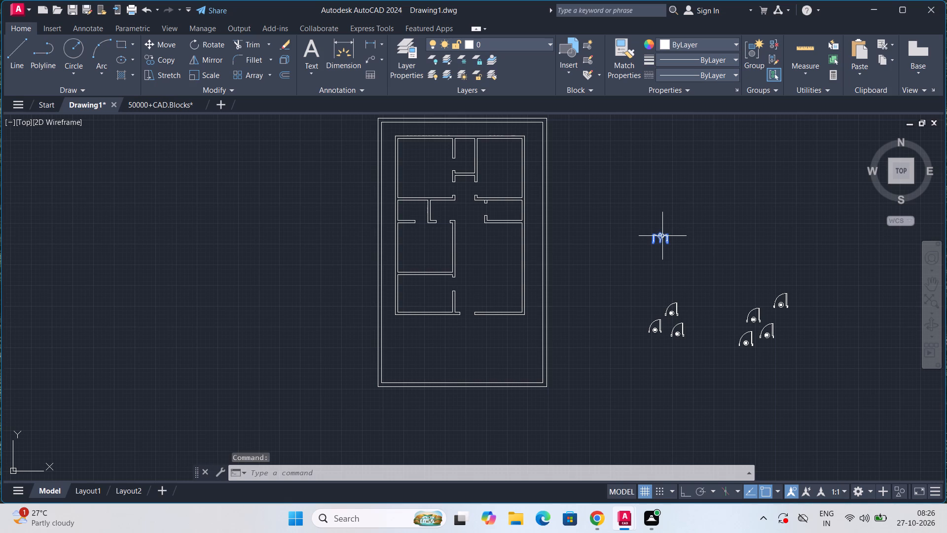
key(m)
key(Return)
click(662, 236)
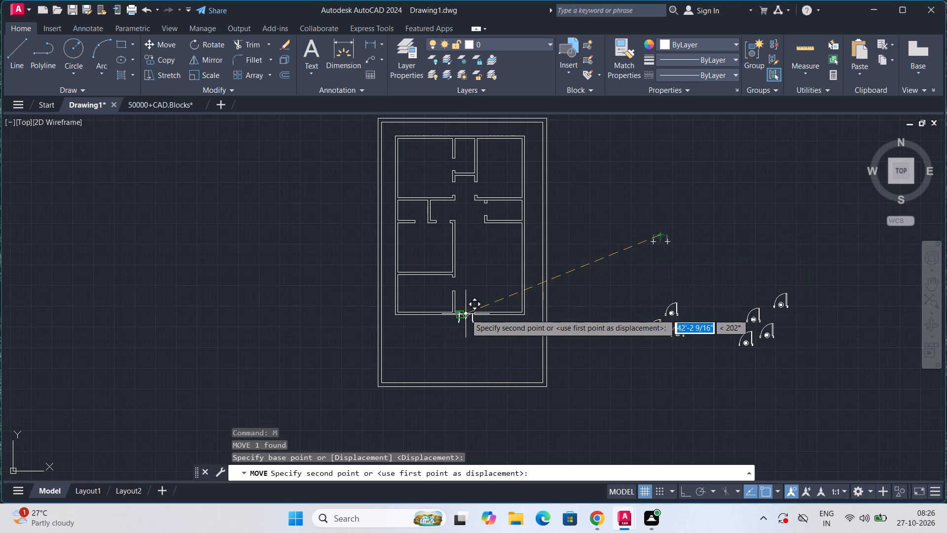
scroll(466, 314, up, 5)
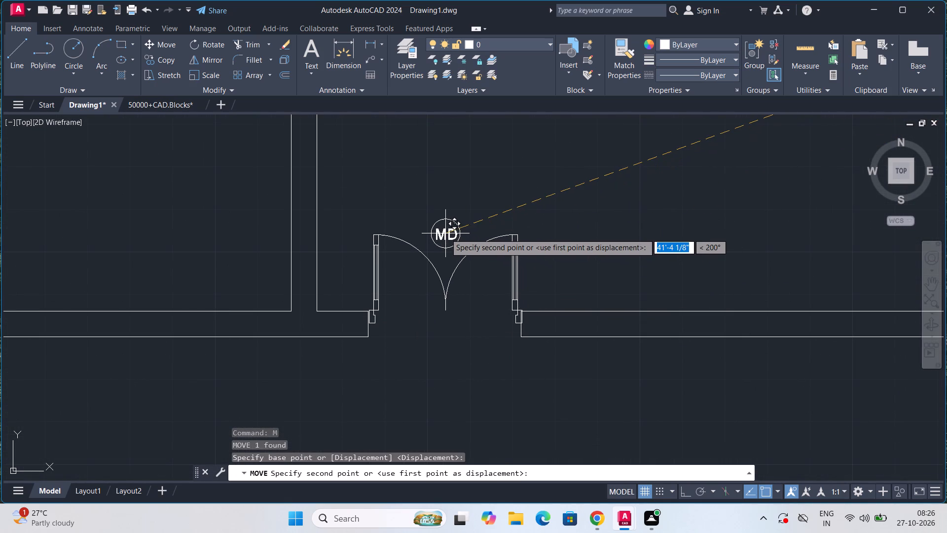
scroll(445, 233, up, 2)
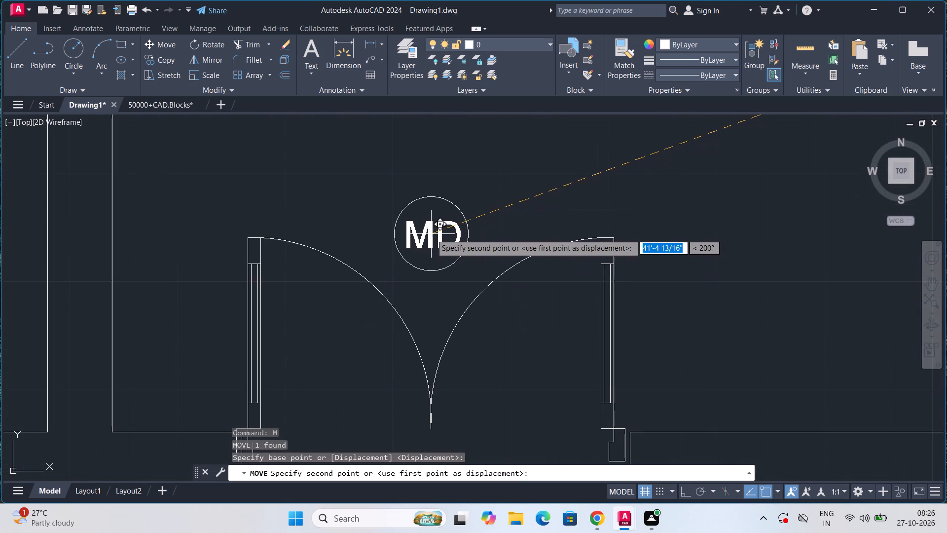
scroll(442, 225, down, 2)
scroll(442, 225, up, 1)
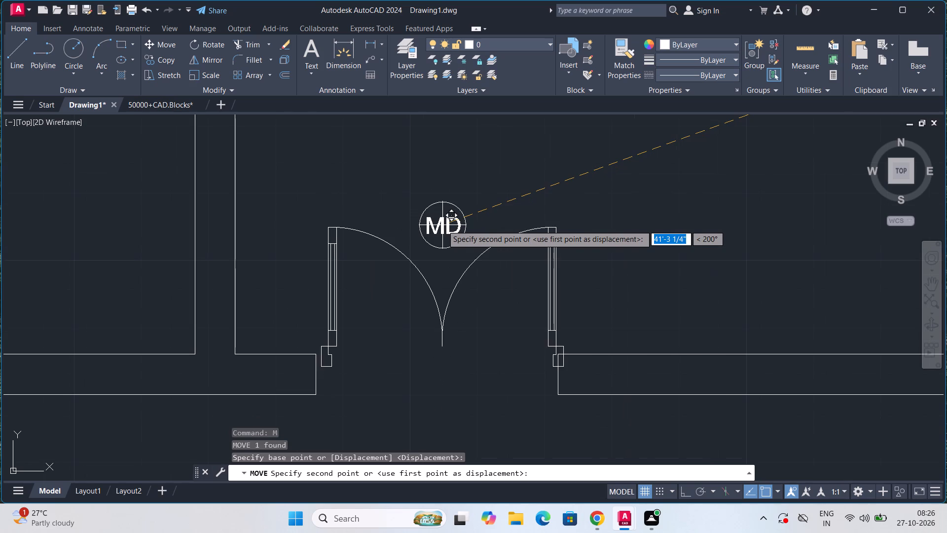
scroll(444, 225, up, 1)
scroll(444, 225, down, 1)
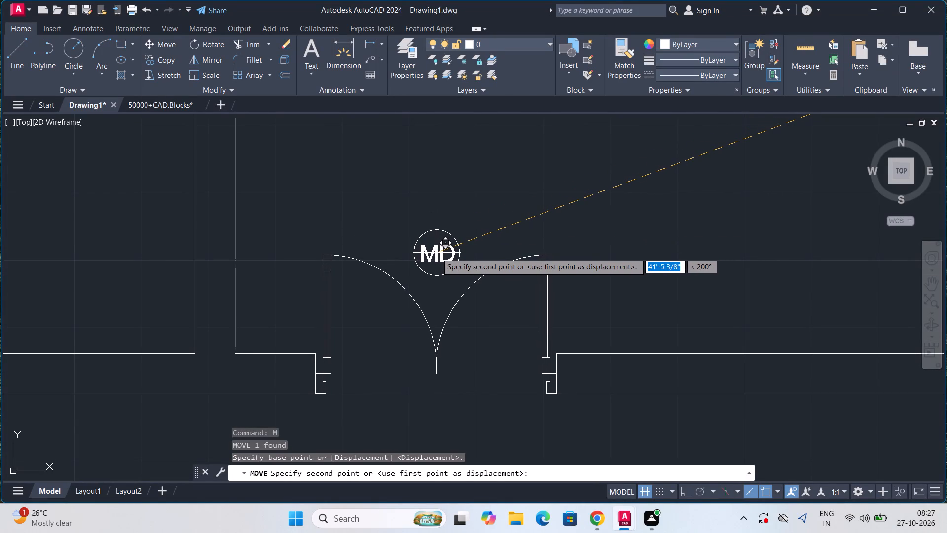
click(437, 253)
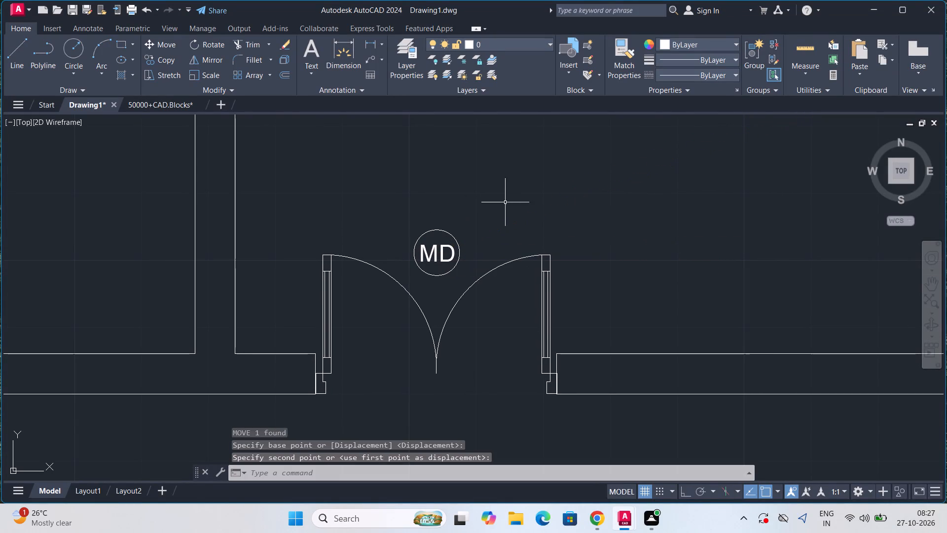
Move the MD door block so its left frame's lower-left corner meets the bottom corner of the entrance's left wall end.
scroll(504, 212, down, 2)
scroll(488, 254, up, 5)
middle_drag(423, 278, 424, 275)
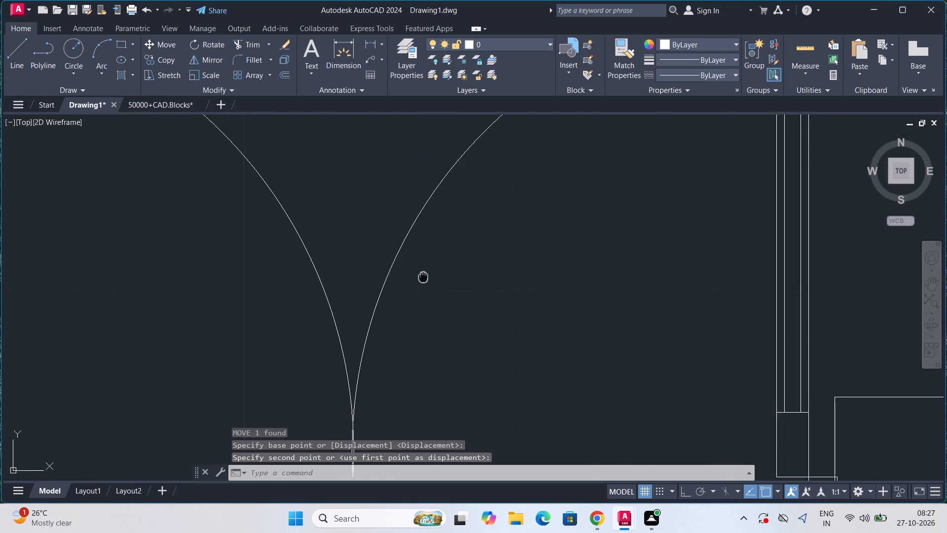
middle_drag(424, 275, 638, 156)
scroll(385, 272, up, 1)
middle_drag(385, 272, 666, 194)
scroll(469, 246, down, 1)
middle_drag(412, 260, 465, 237)
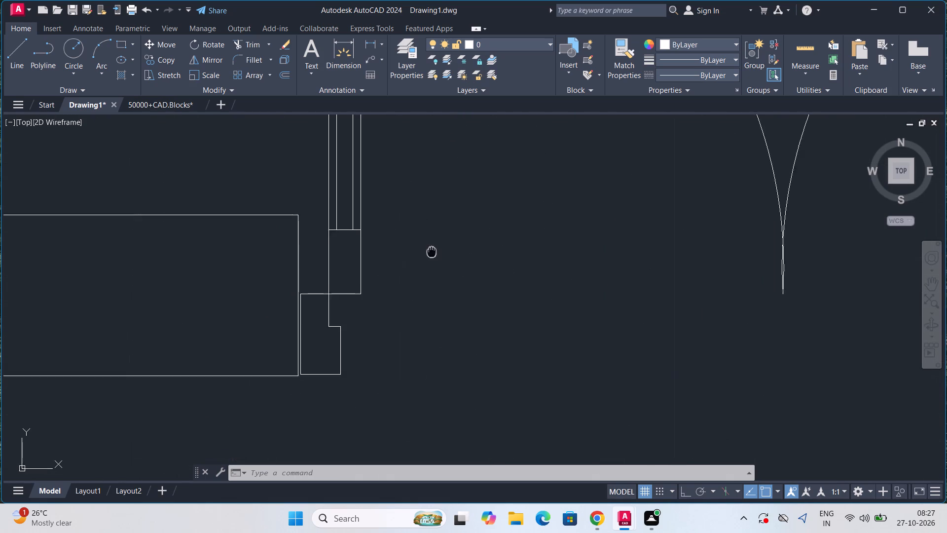
middle_drag(465, 237, 465, 237)
scroll(387, 275, up, 3)
middle_drag(387, 275, 461, 216)
scroll(408, 278, down, 2)
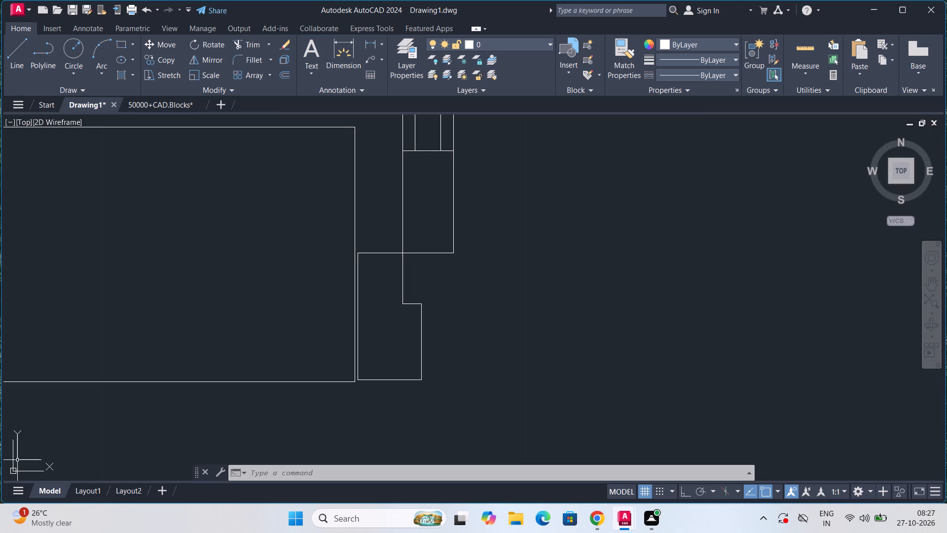
click(400, 377)
click(400, 382)
key(m)
key(Return)
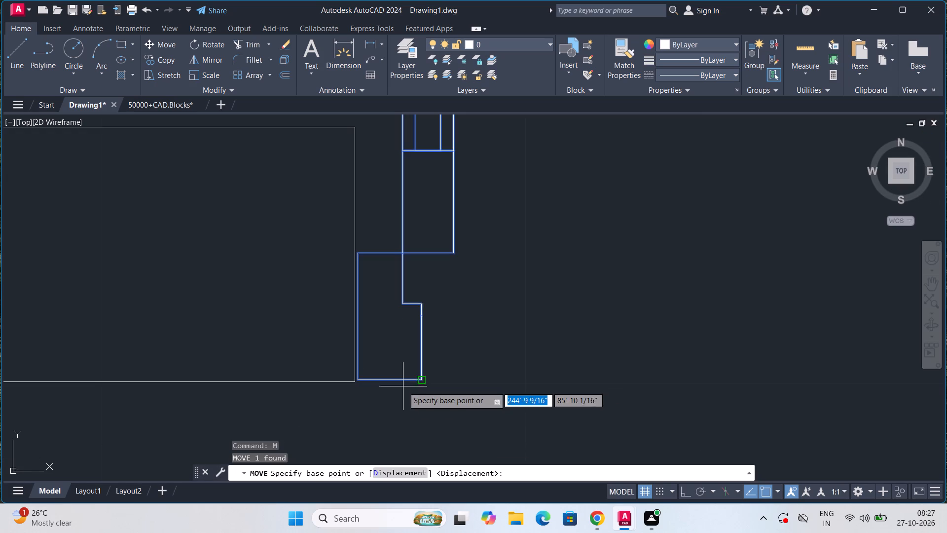
scroll(391, 396, up, 2)
click(299, 354)
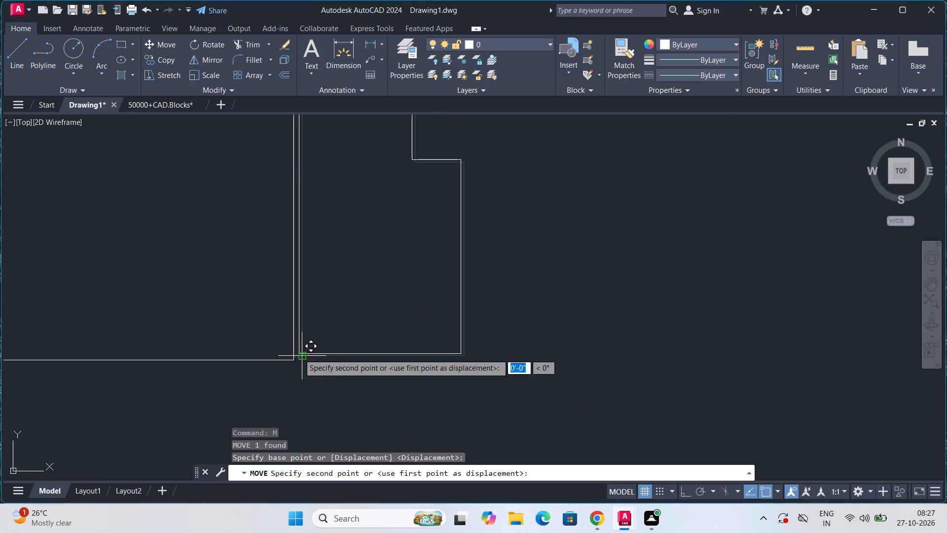
click(294, 362)
scroll(294, 362, down, 3)
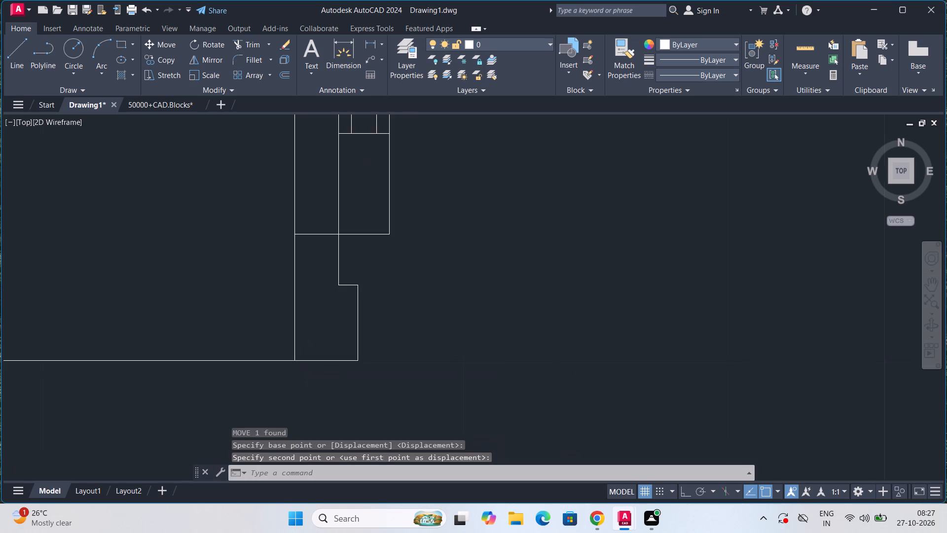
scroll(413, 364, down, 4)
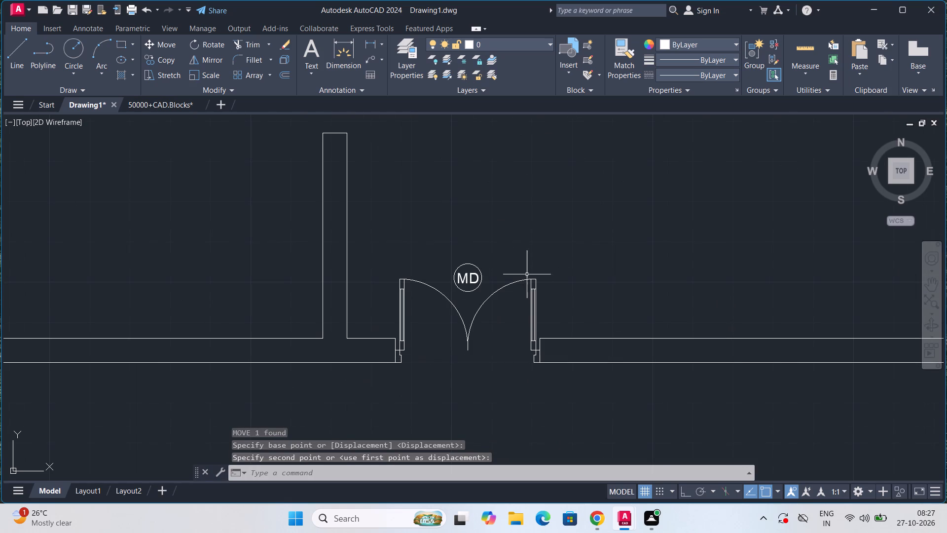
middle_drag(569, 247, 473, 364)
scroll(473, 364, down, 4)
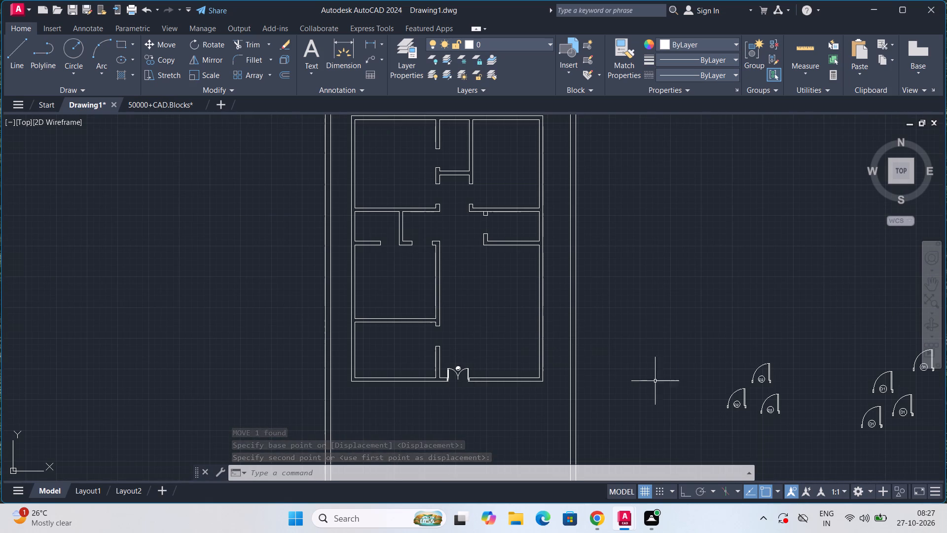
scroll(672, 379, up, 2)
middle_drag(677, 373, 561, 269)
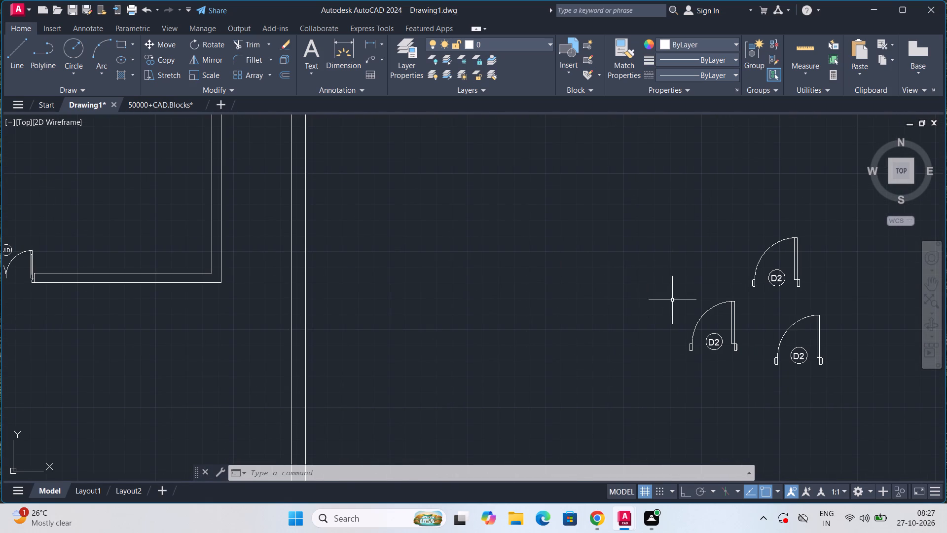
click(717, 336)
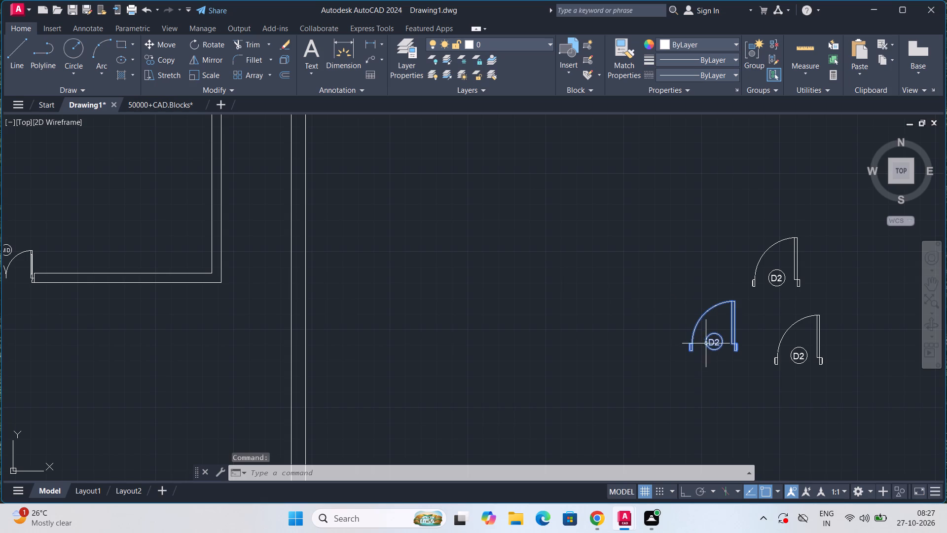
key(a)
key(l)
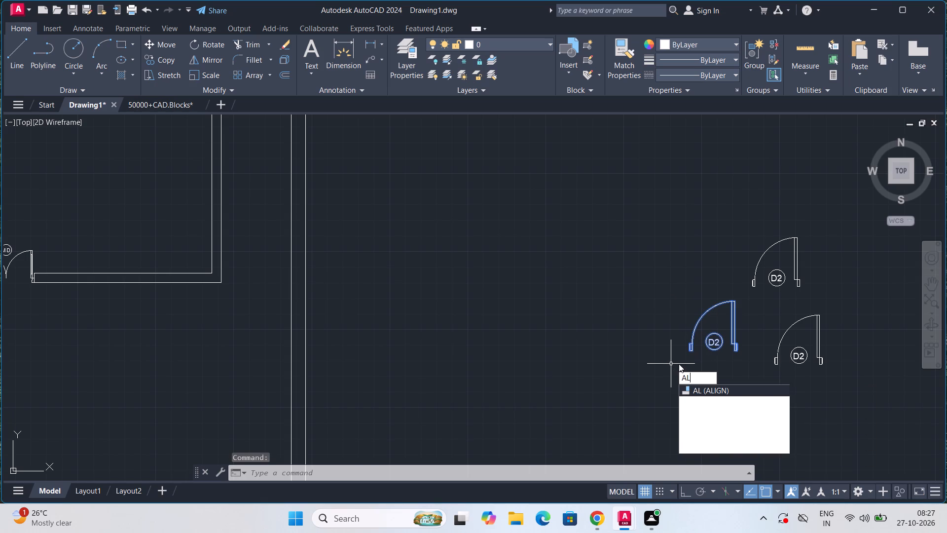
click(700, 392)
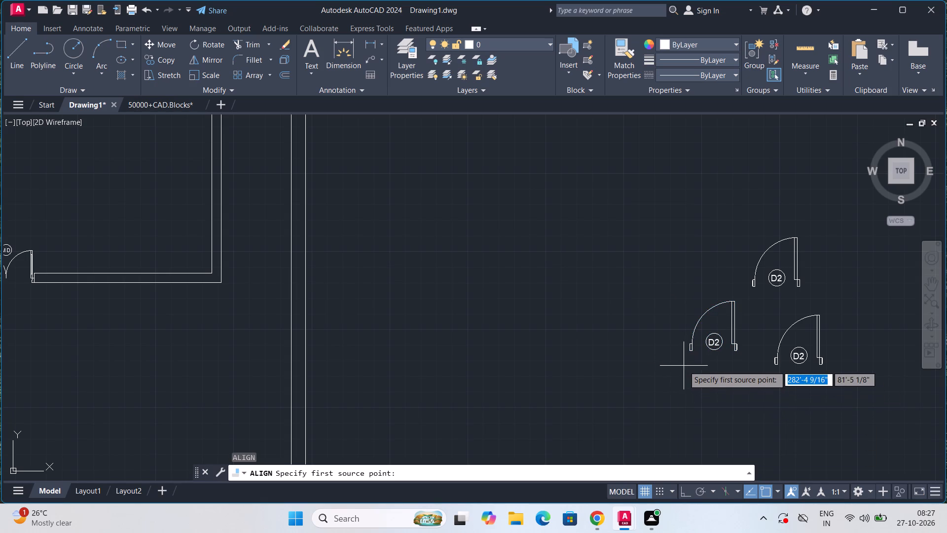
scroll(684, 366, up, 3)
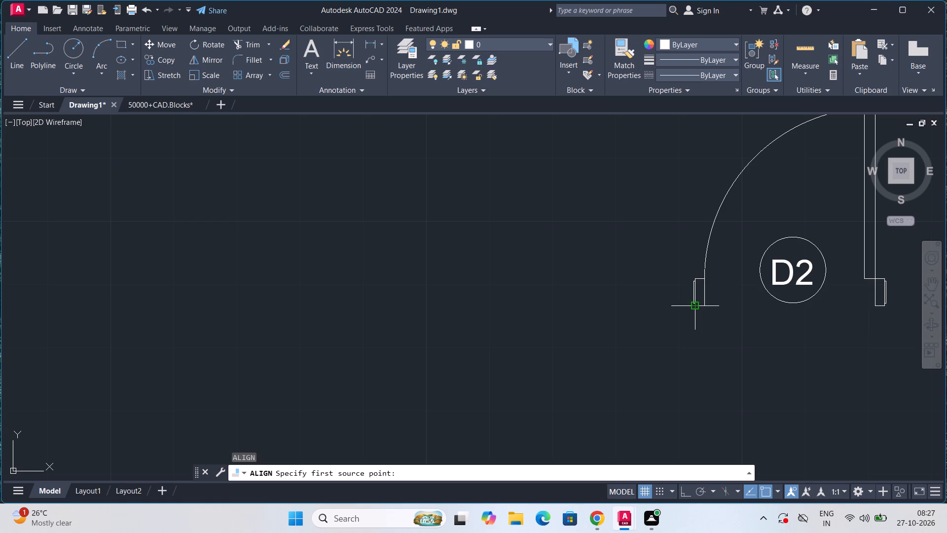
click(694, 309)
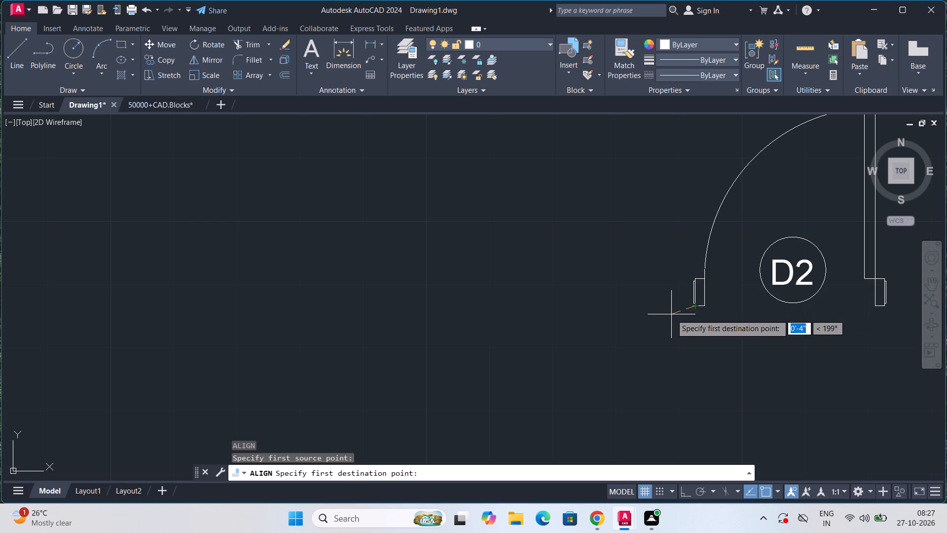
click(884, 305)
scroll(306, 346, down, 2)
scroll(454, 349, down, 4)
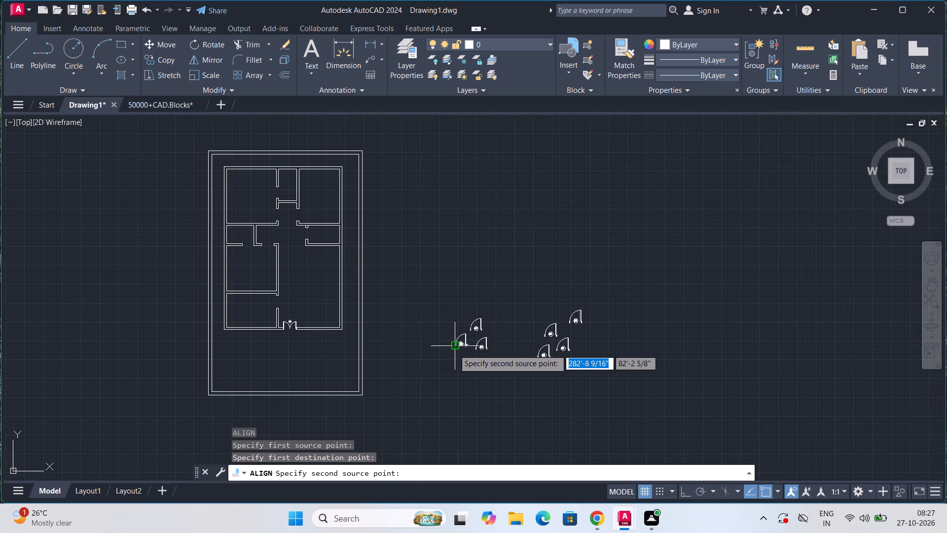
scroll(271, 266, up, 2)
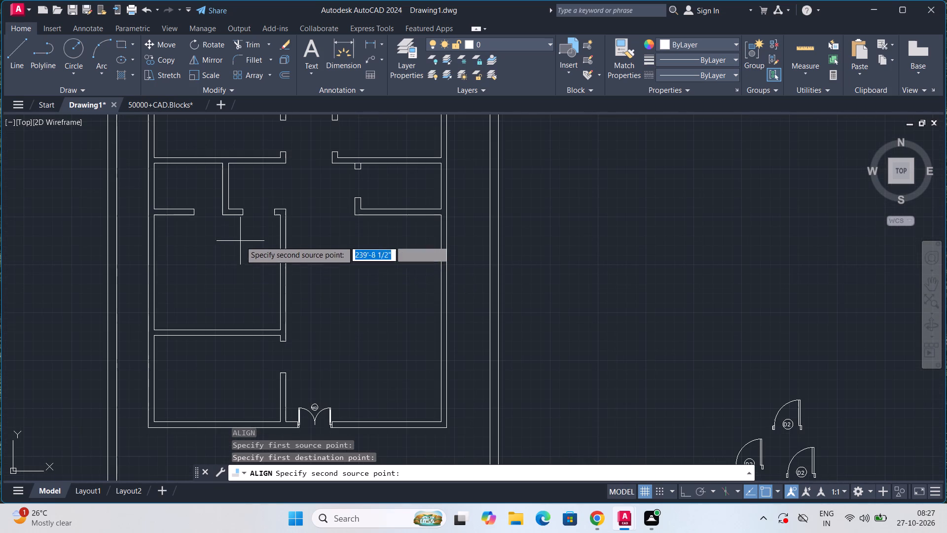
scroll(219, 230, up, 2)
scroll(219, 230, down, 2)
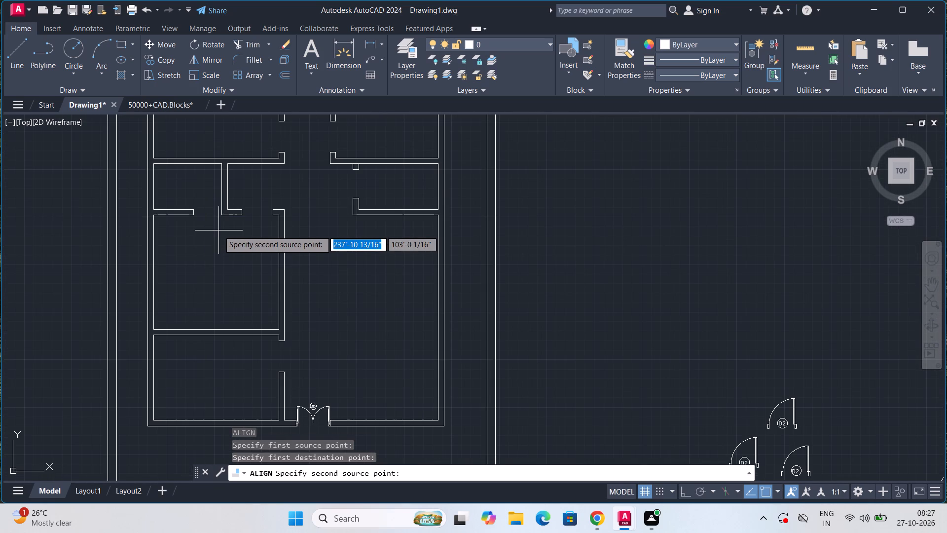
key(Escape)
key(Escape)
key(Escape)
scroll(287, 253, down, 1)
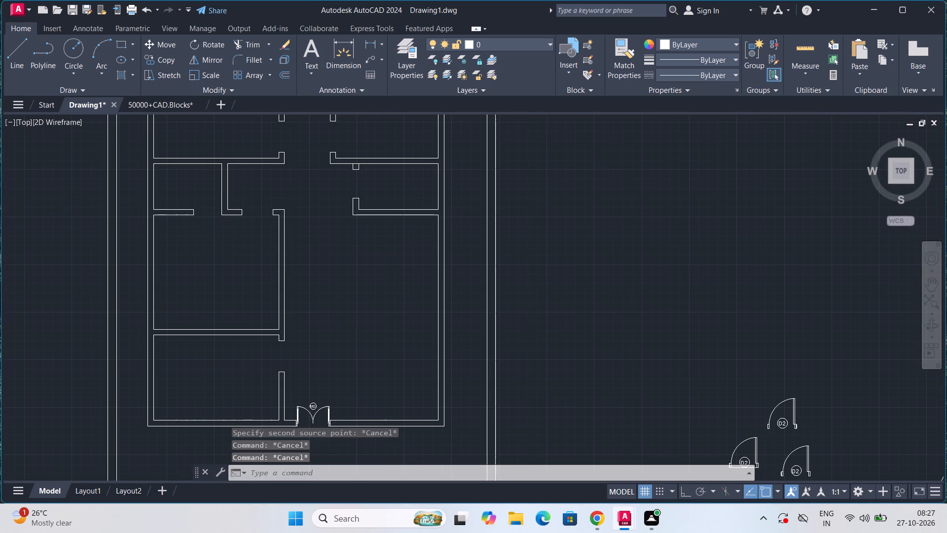
Move the original D1 door block, the uppermost of the four, to the doorway in the bottom-left room's right wall.
scroll(311, 293, up, 1)
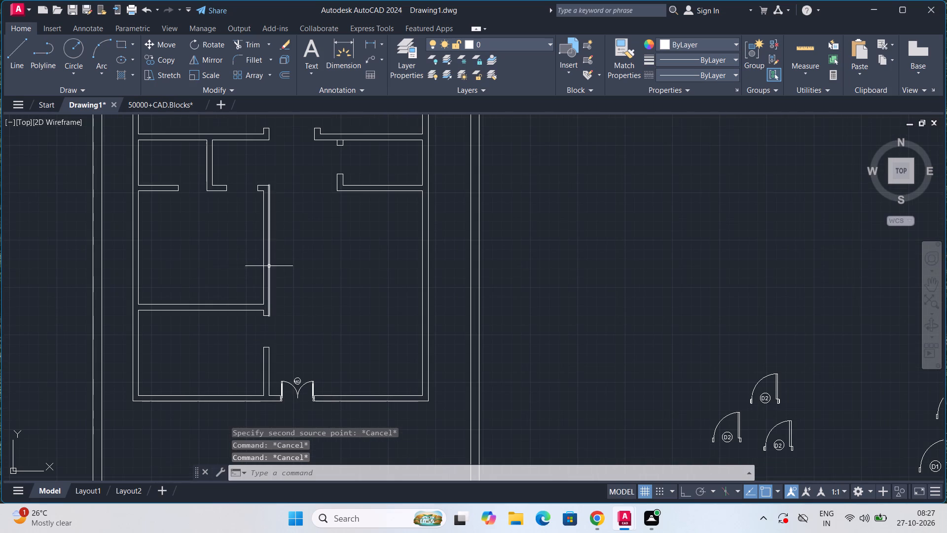
middle_drag(320, 343, 322, 302)
scroll(322, 302, up, 1)
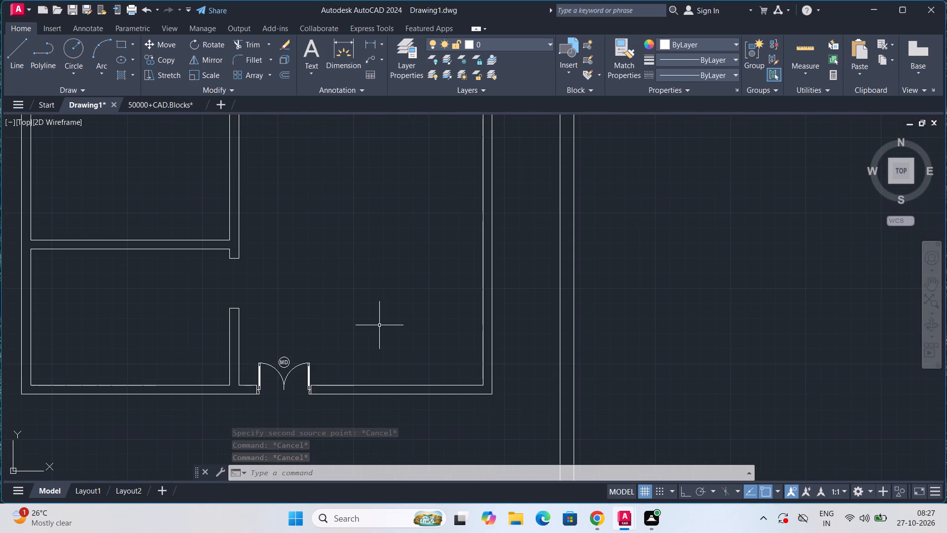
scroll(321, 308, down, 2)
scroll(428, 352, up, 2)
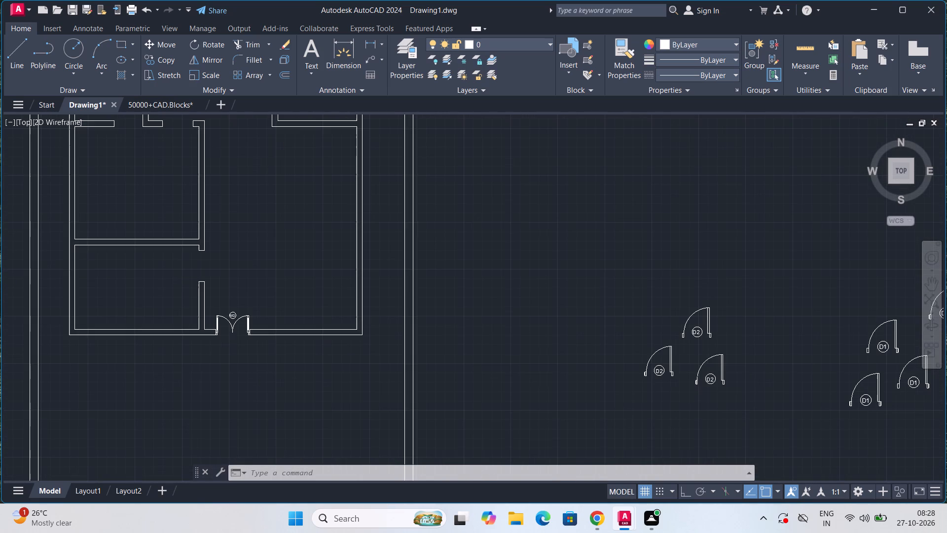
middle_drag(252, 357, 488, 393)
scroll(488, 393, down, 1)
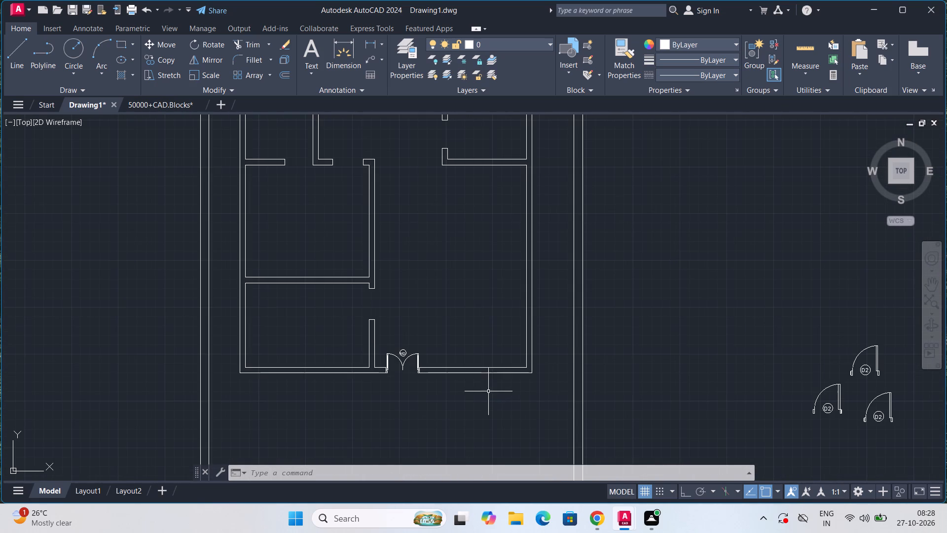
middle_drag(577, 387, 481, 331)
scroll(516, 346, down, 2)
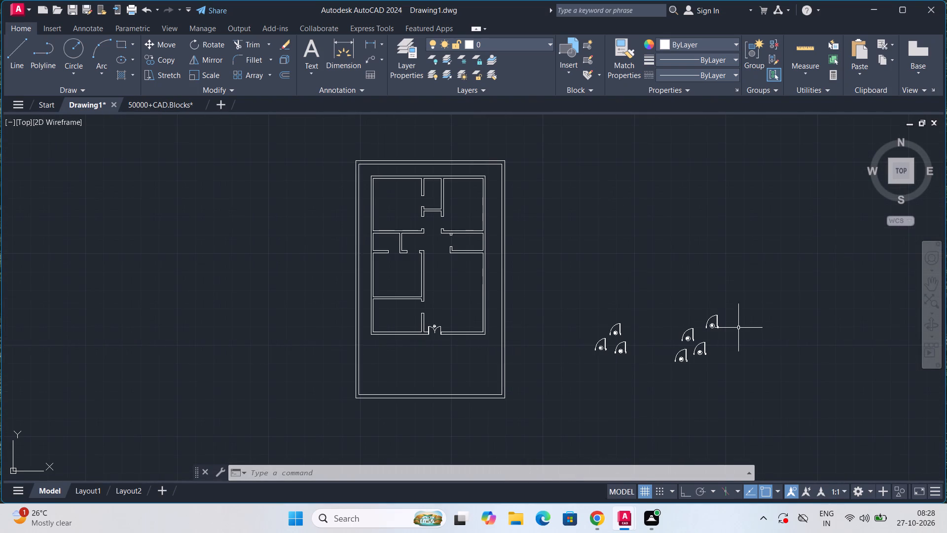
scroll(729, 325, up, 2)
click(691, 328)
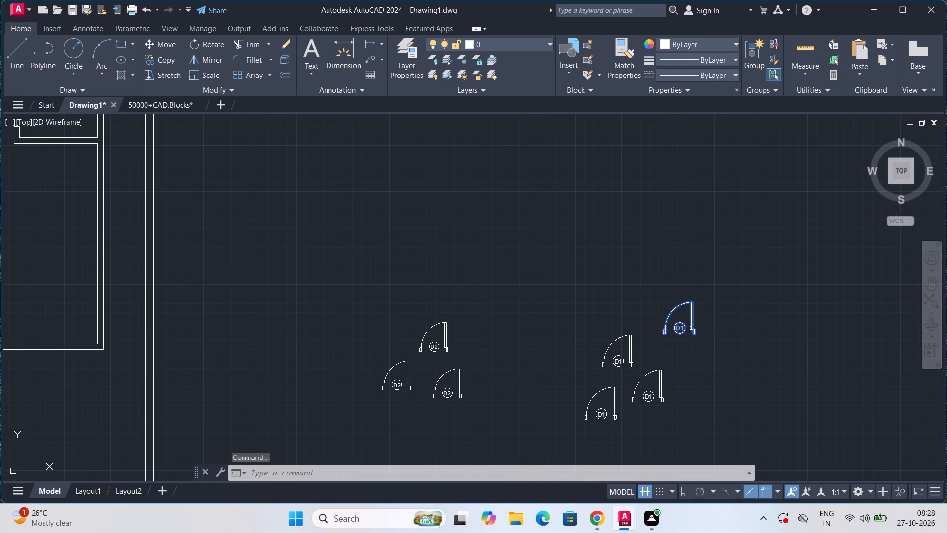
key(m)
key(Return)
click(691, 325)
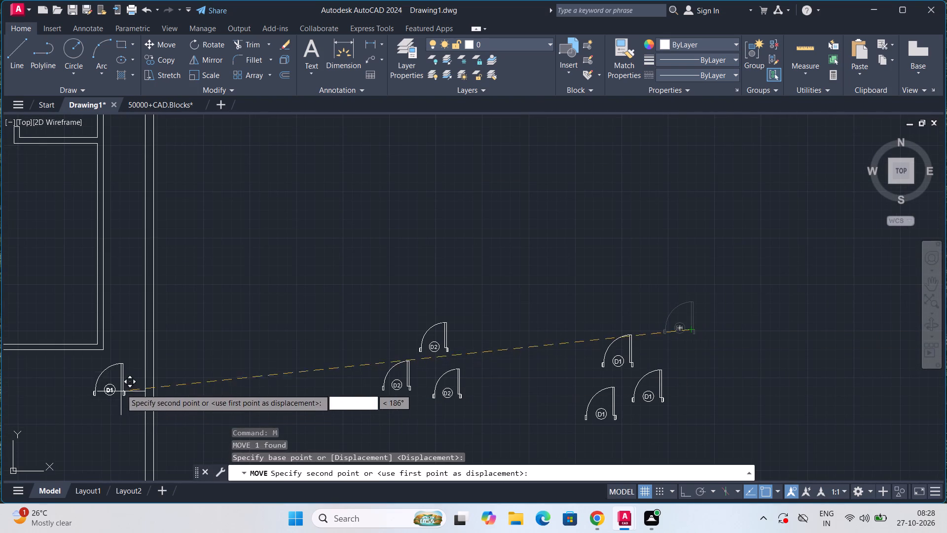
middle_drag(129, 368, 482, 367)
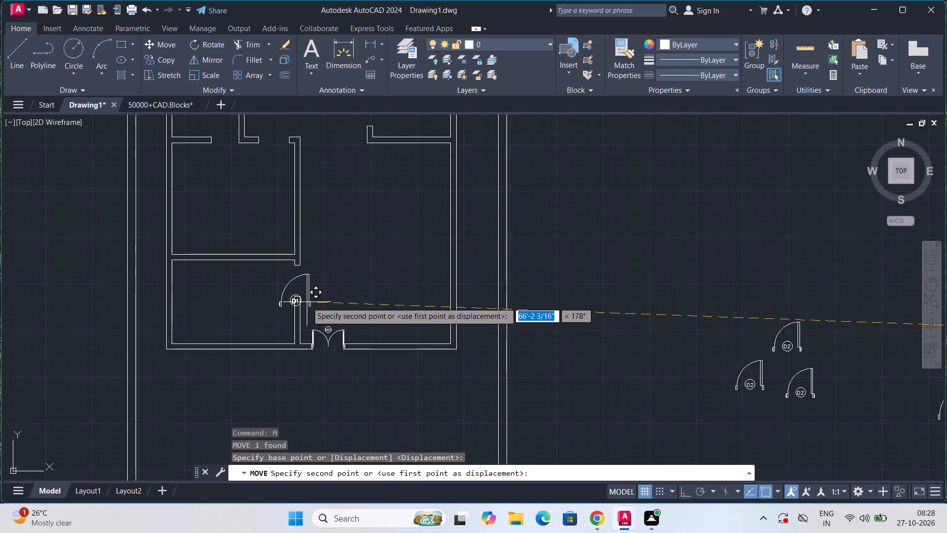
click(304, 296)
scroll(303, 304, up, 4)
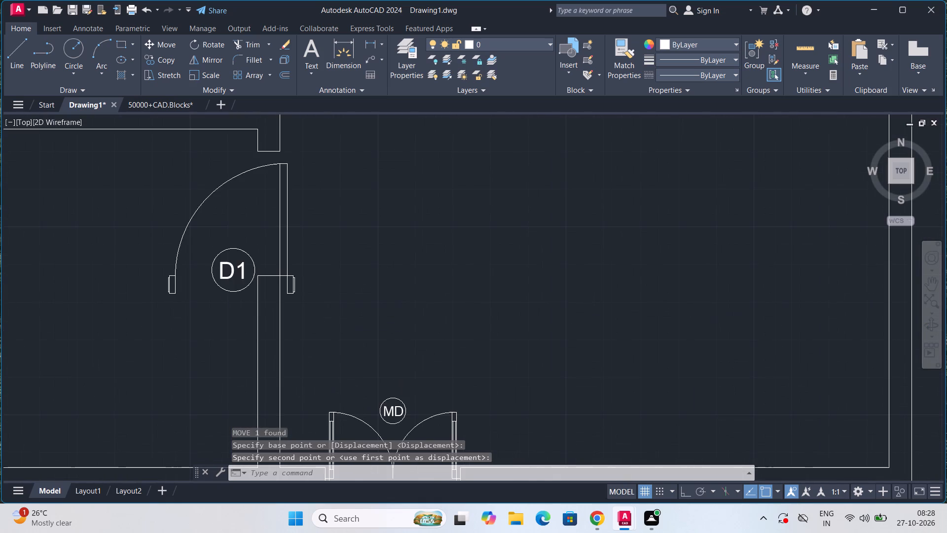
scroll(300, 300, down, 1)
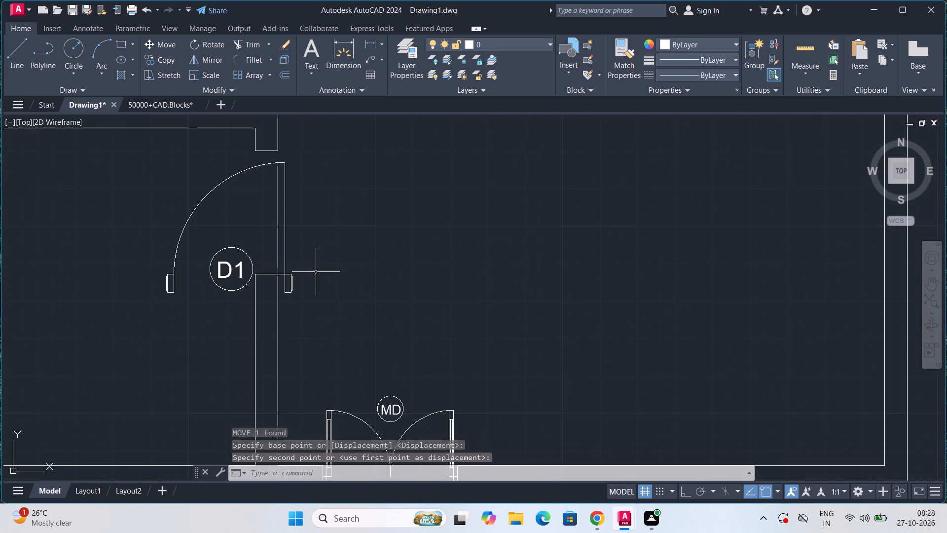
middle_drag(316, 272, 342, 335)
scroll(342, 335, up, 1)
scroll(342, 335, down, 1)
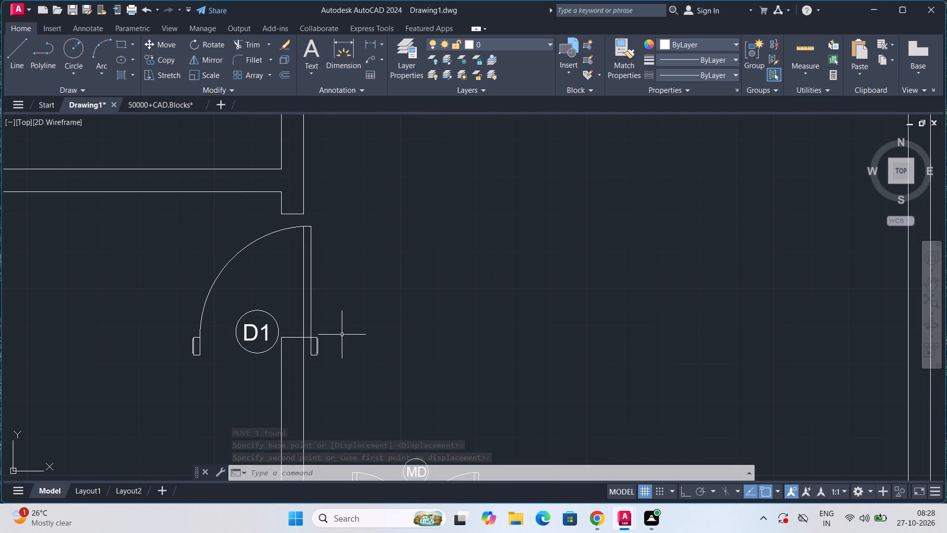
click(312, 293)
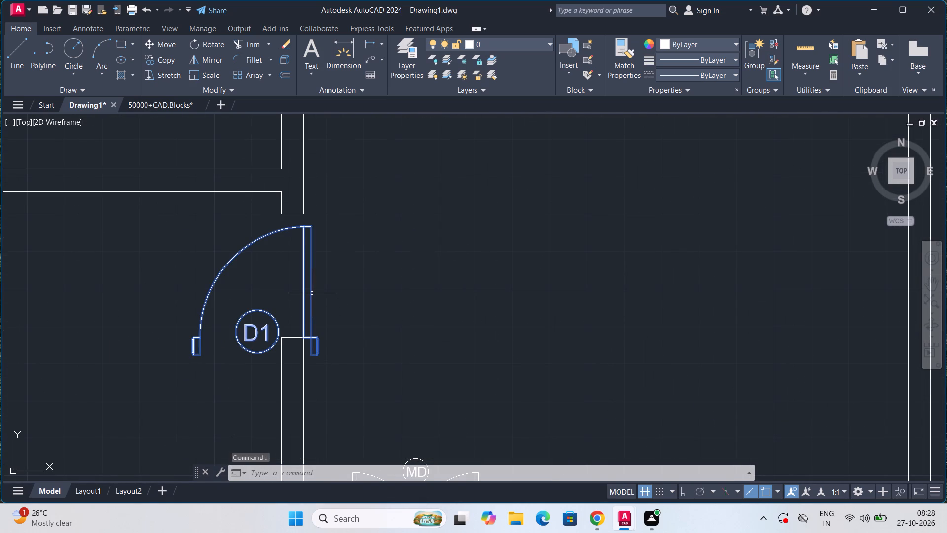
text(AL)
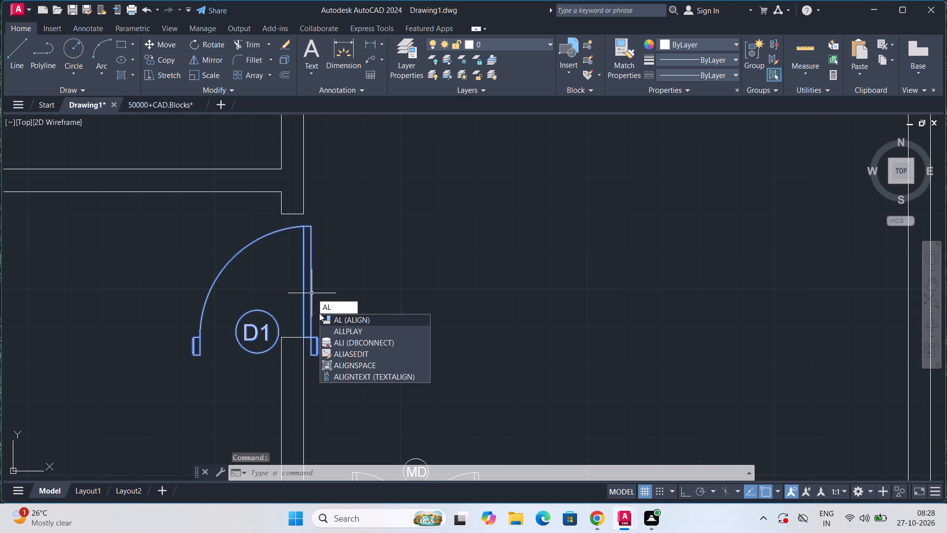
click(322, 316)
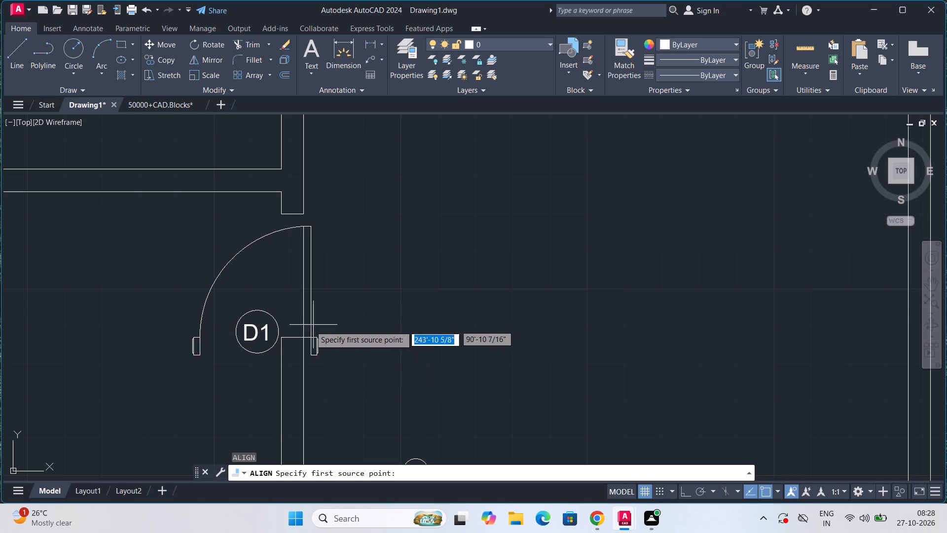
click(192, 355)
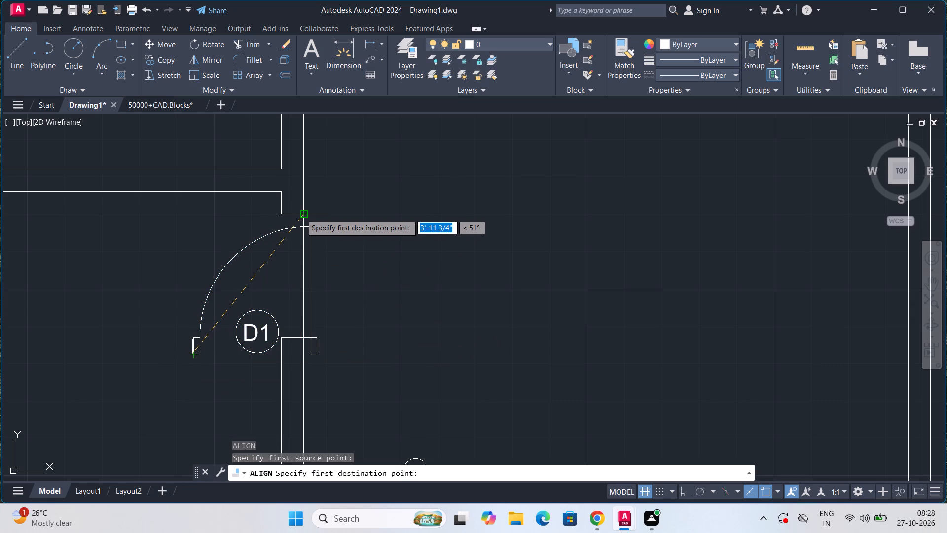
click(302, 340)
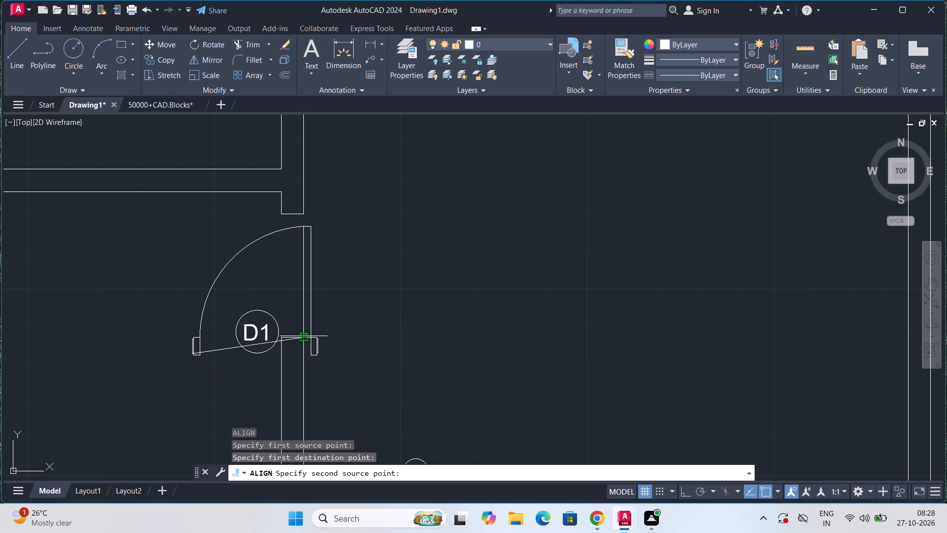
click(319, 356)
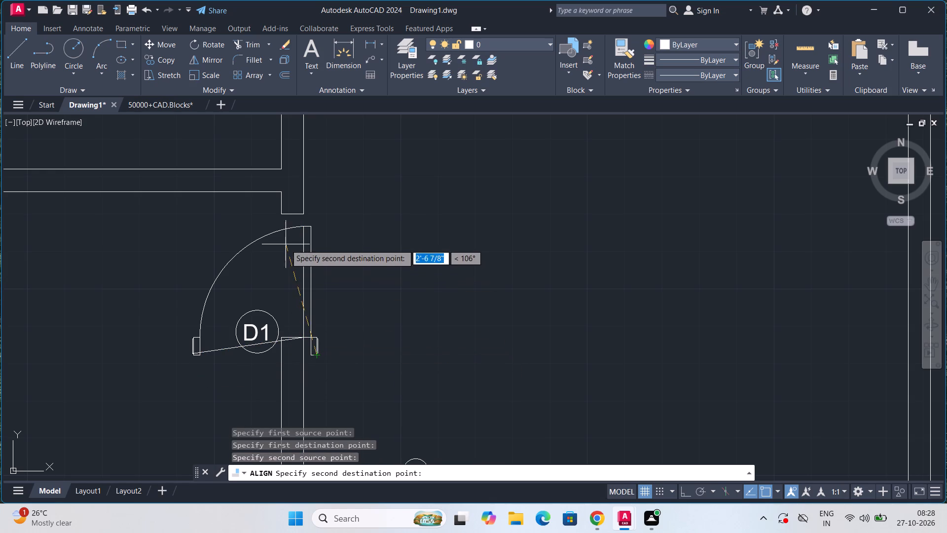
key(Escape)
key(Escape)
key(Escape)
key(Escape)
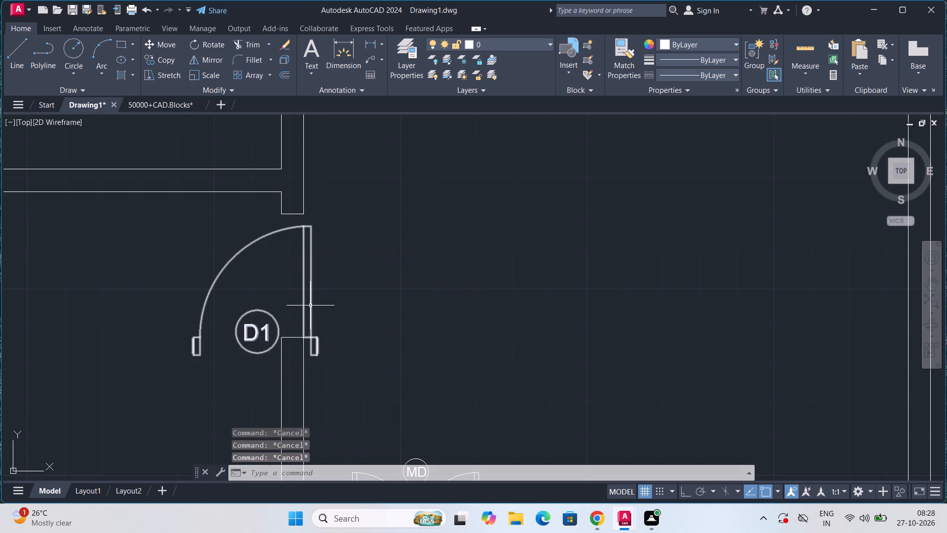
Rotate the D1 door block at the bottom-left room's doorway 90° counterclockwise about its left frame's lower-left corner.
scroll(310, 305, up, 1)
click(297, 319)
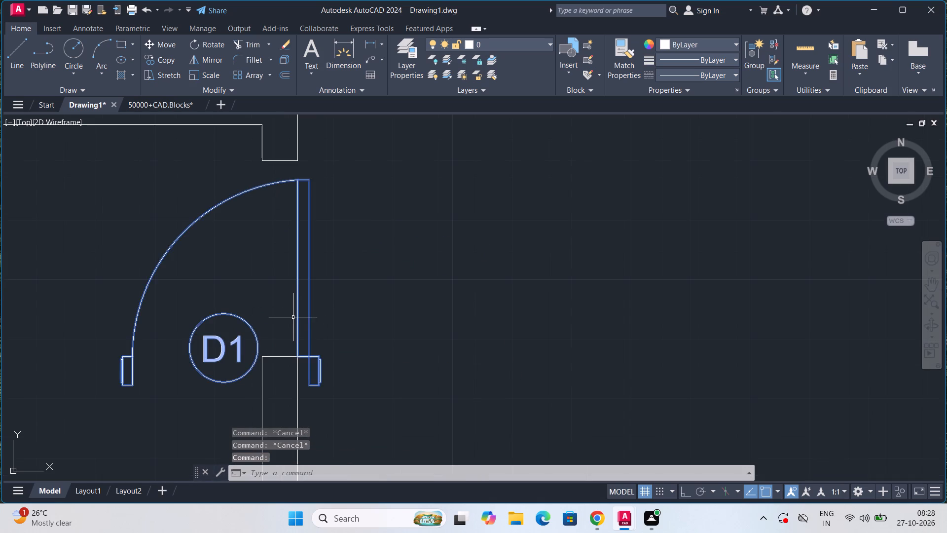
text(RO)
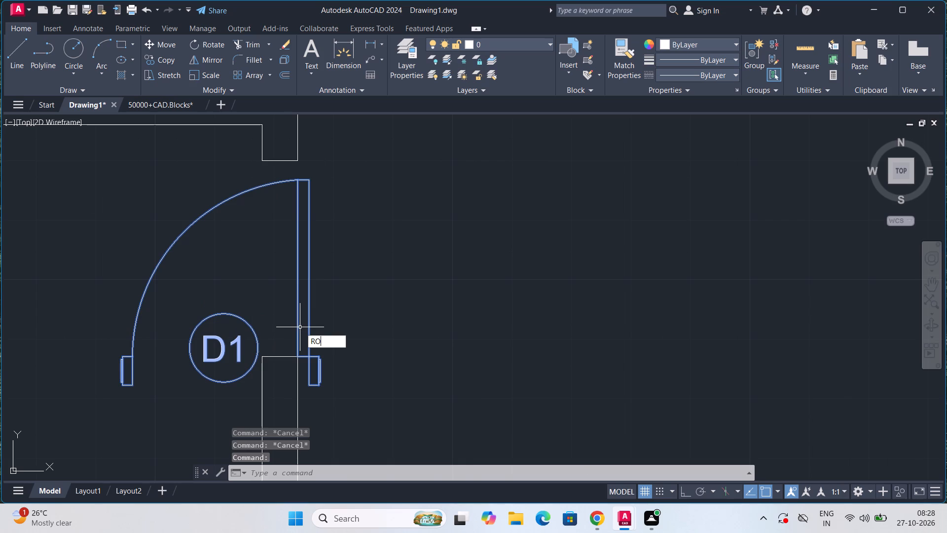
key(Return)
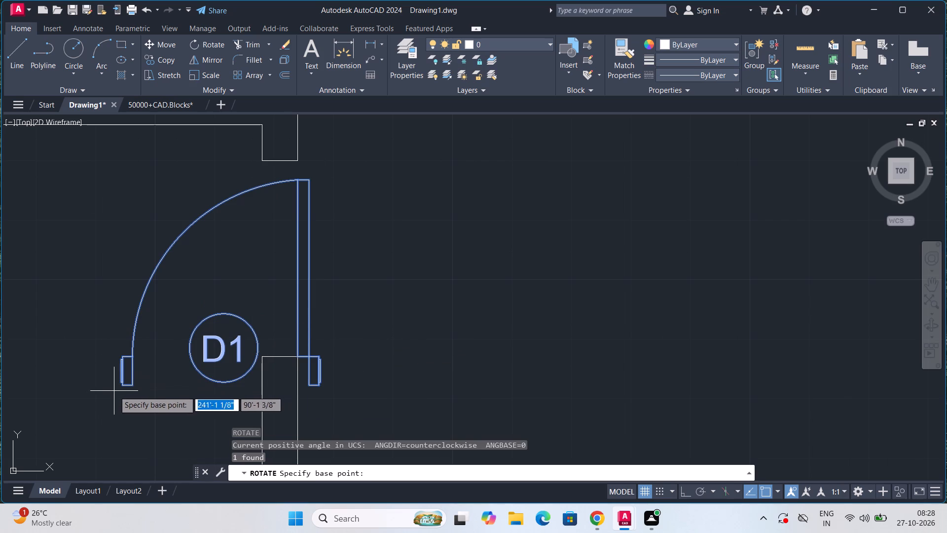
click(124, 390)
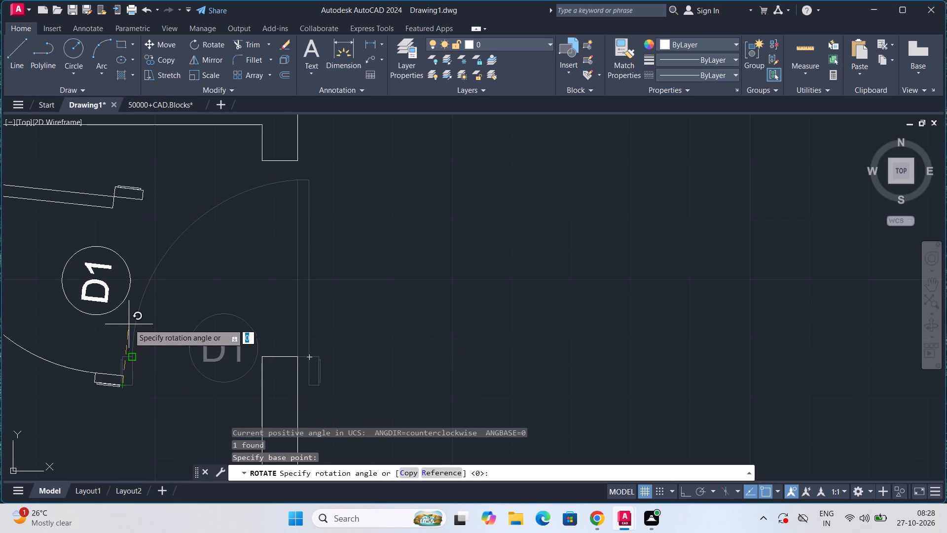
click(120, 317)
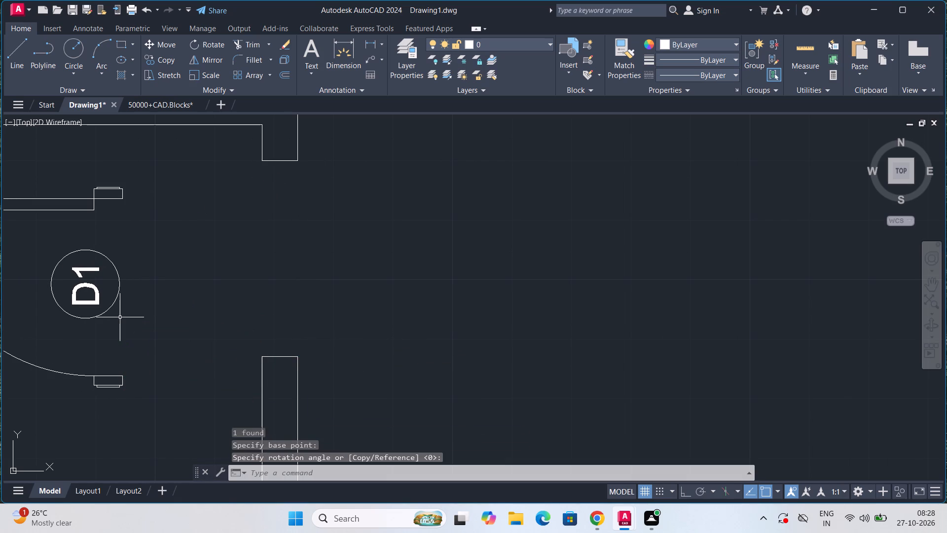
Move the D1 door block by its lower frame's upper-right corner so that frame sits centred on the doorway's lower wall end.
scroll(122, 376, up, 1)
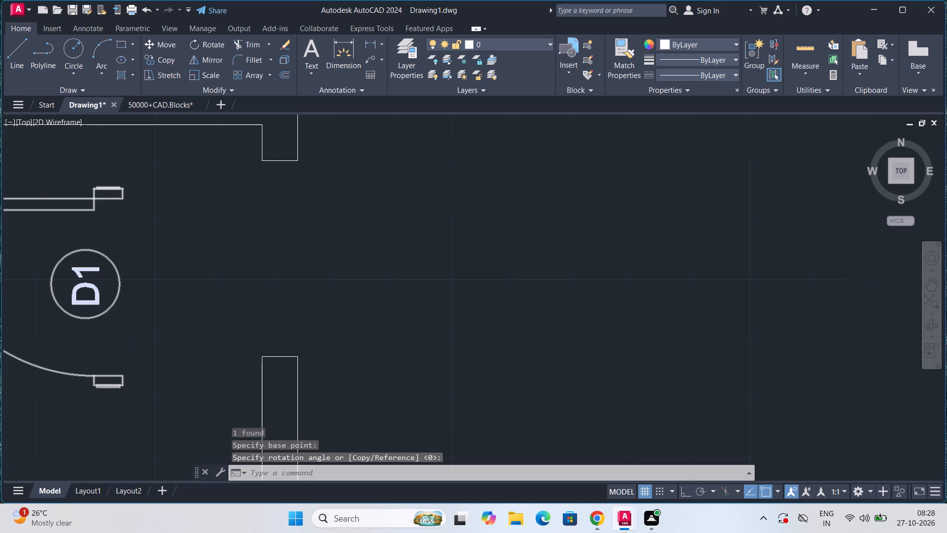
key(m)
key(Return)
click(122, 375)
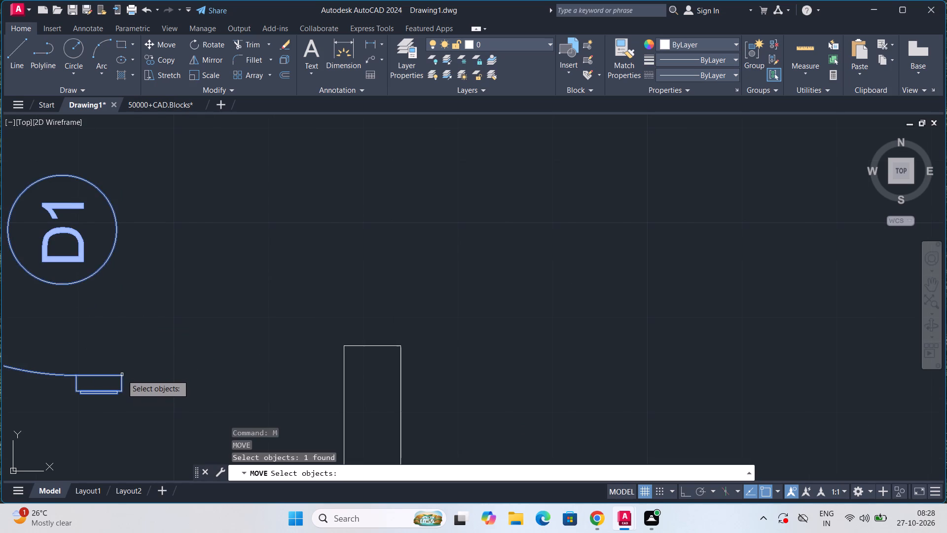
key(Return)
click(122, 375)
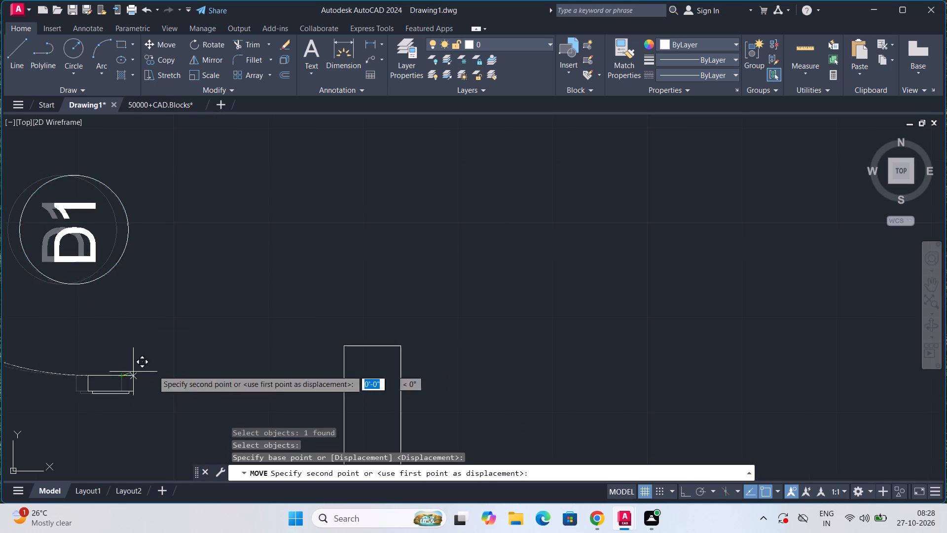
scroll(393, 339, up, 2)
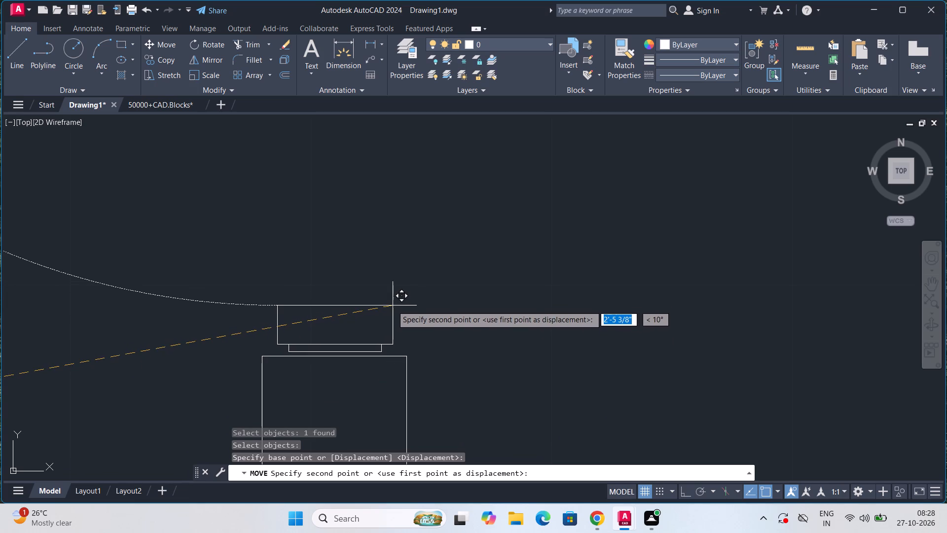
click(391, 309)
Examine how the D1 door's upper frame fits against the upper wall end of the bottom-left room's doorway.
scroll(393, 305, down, 2)
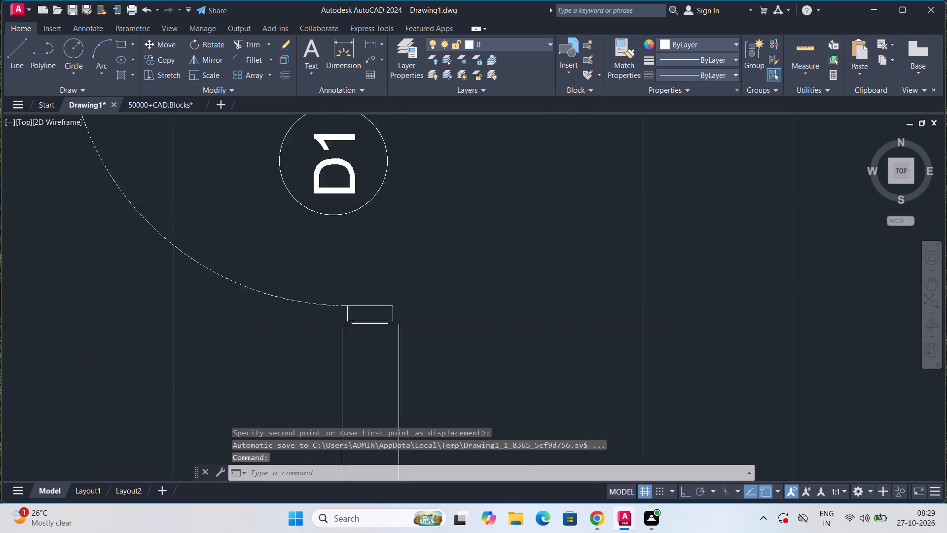
scroll(393, 305, down, 2)
scroll(364, 260, up, 2)
middle_drag(367, 253, 350, 484)
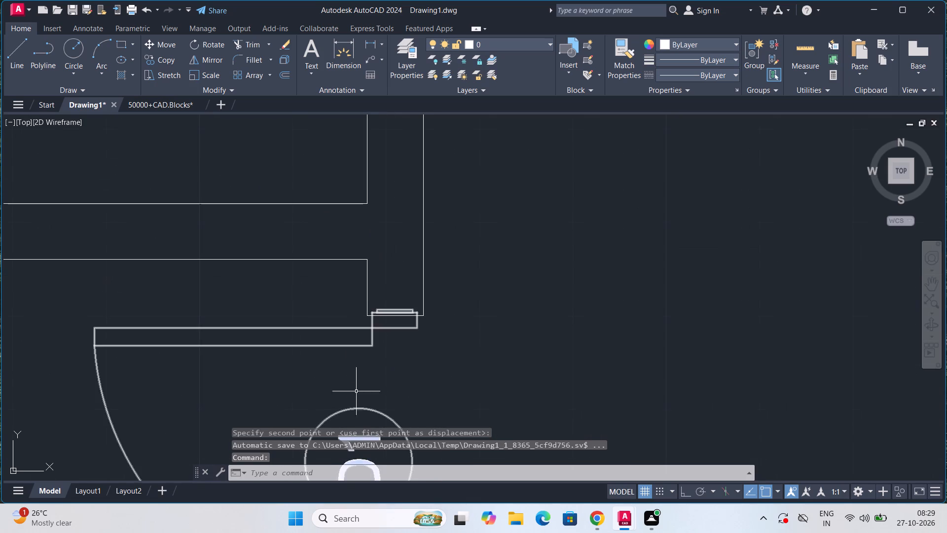
scroll(388, 335, up, 2)
middle_drag(389, 333, 386, 390)
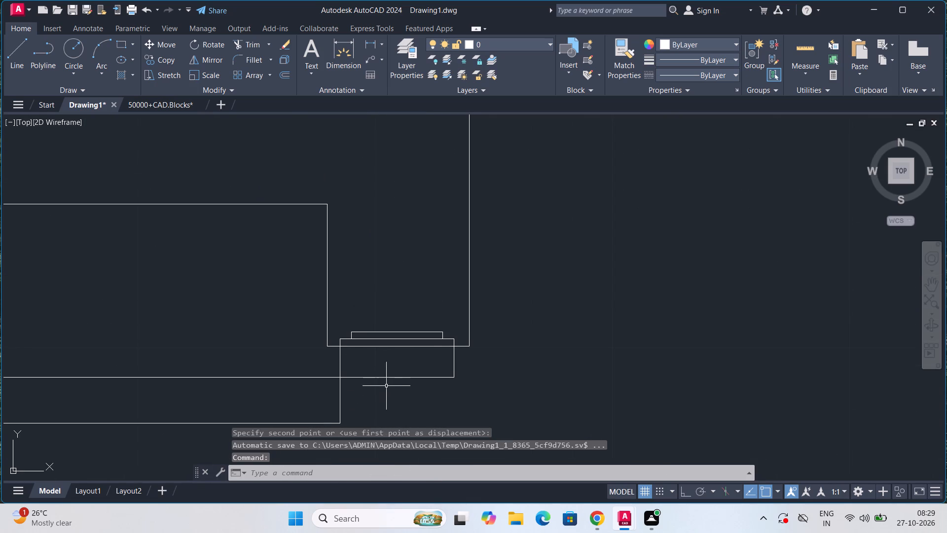
scroll(413, 344, down, 3)
scroll(413, 344, up, 3)
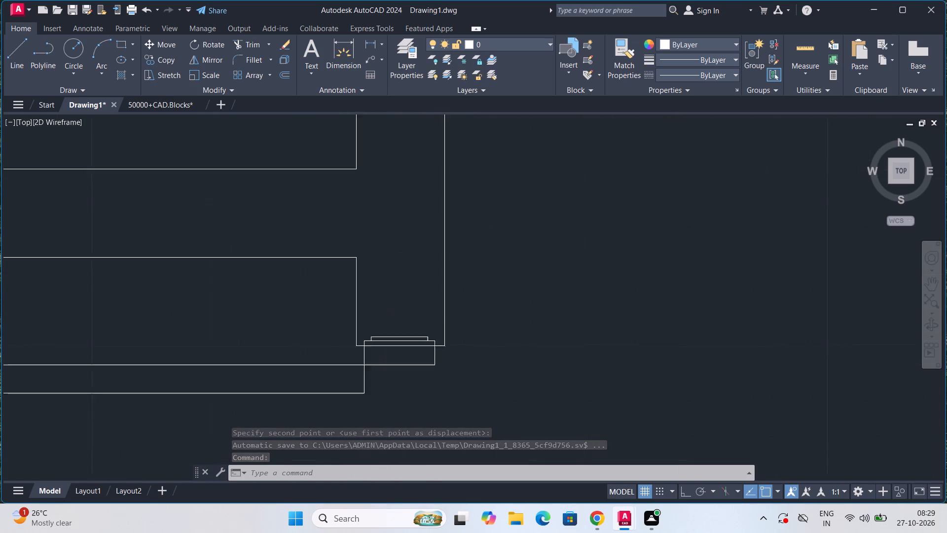
scroll(413, 344, up, 2)
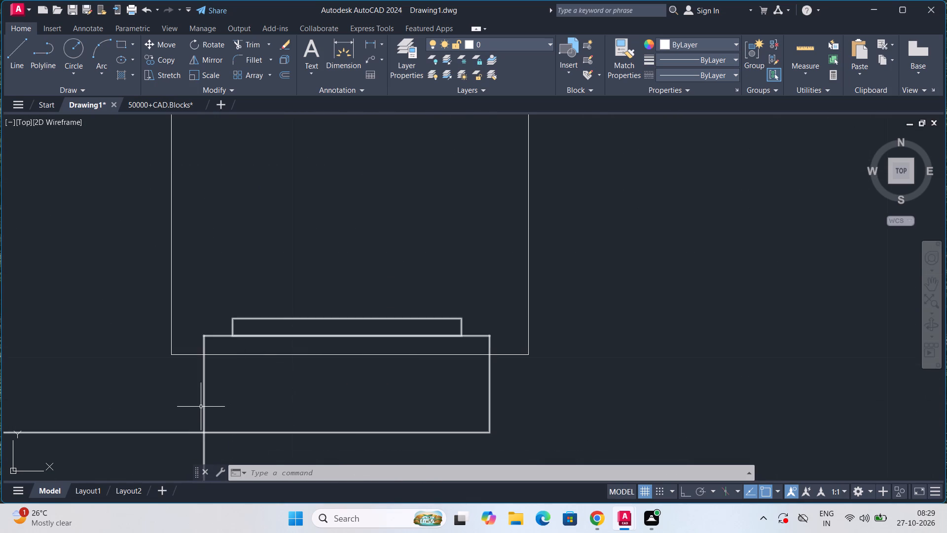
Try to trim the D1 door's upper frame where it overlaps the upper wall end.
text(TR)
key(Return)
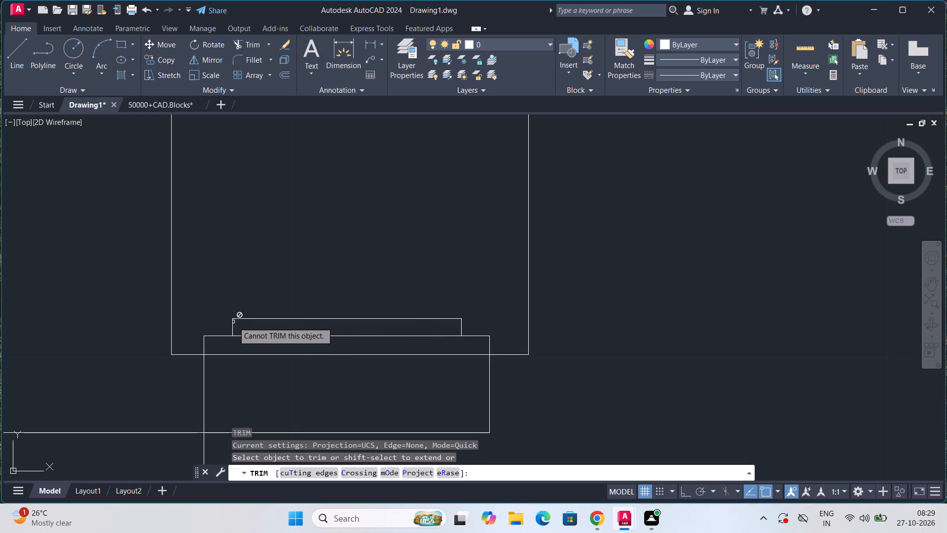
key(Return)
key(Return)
Explode the D1 door block at the bottom-left room's doorway.
scroll(233, 322, down, 5)
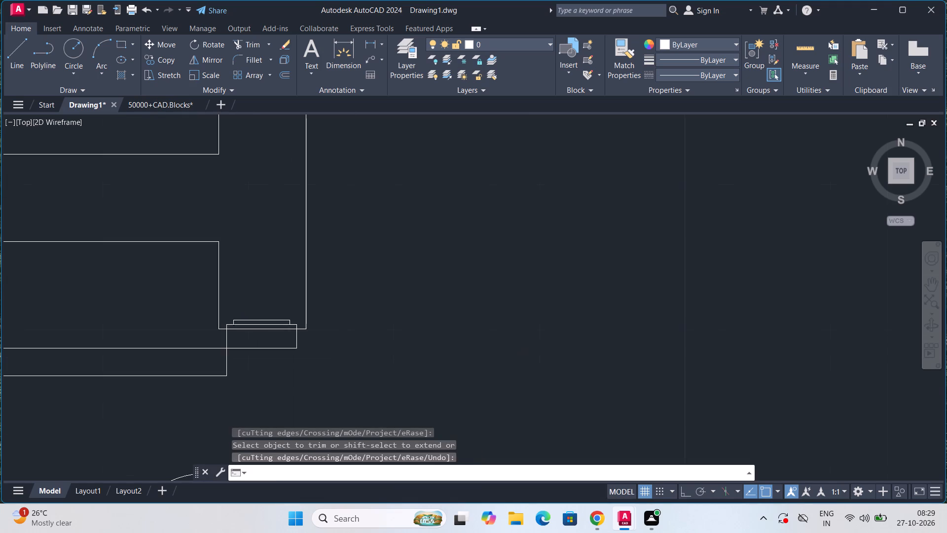
scroll(233, 322, down, 1)
click(226, 334)
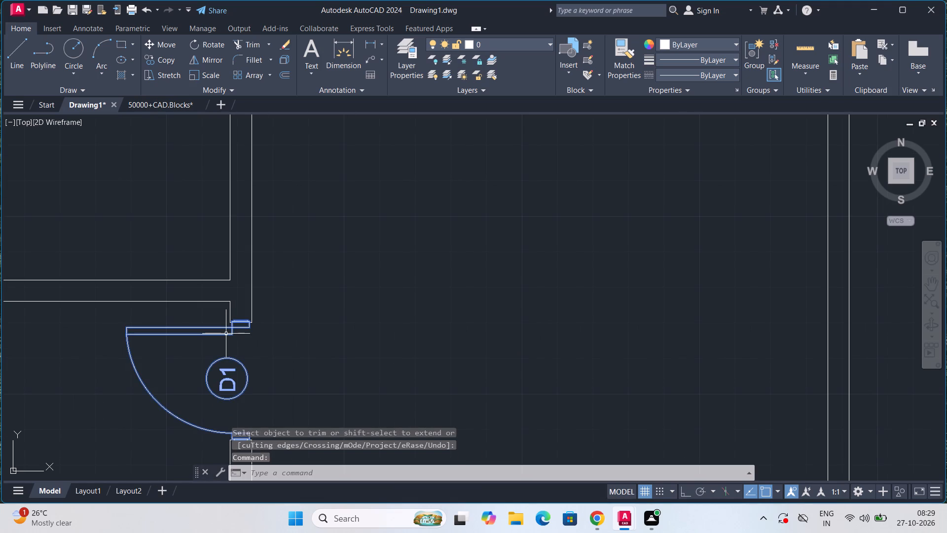
right_click(226, 334)
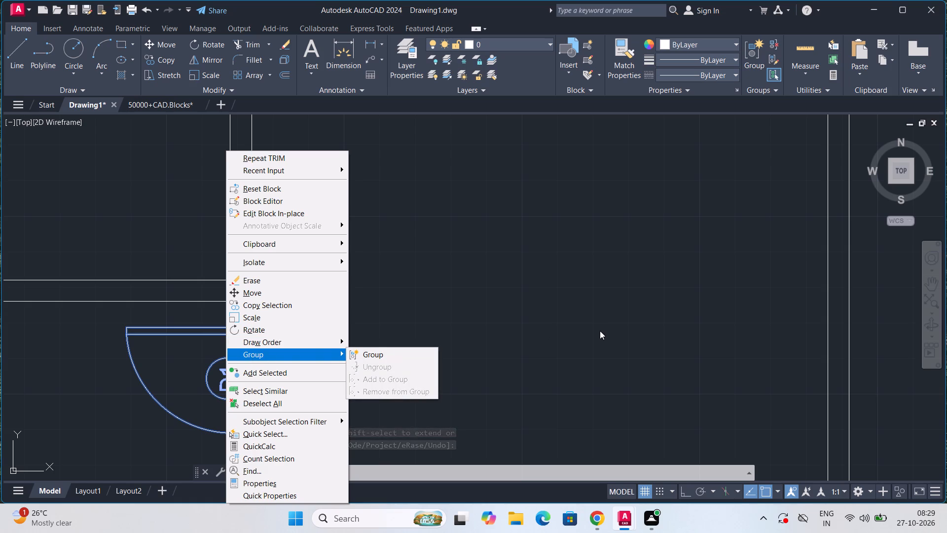
key(x)
key(Return)
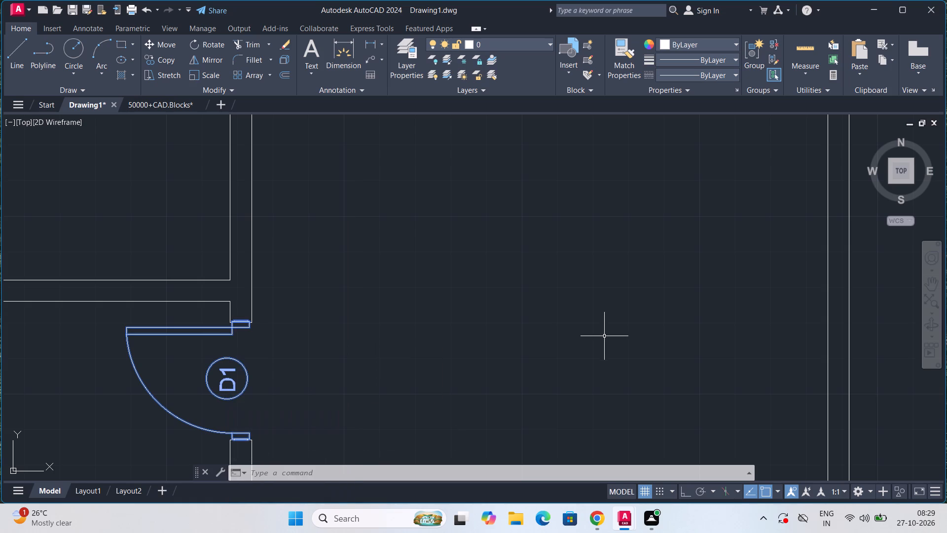
key(x)
key(Return)
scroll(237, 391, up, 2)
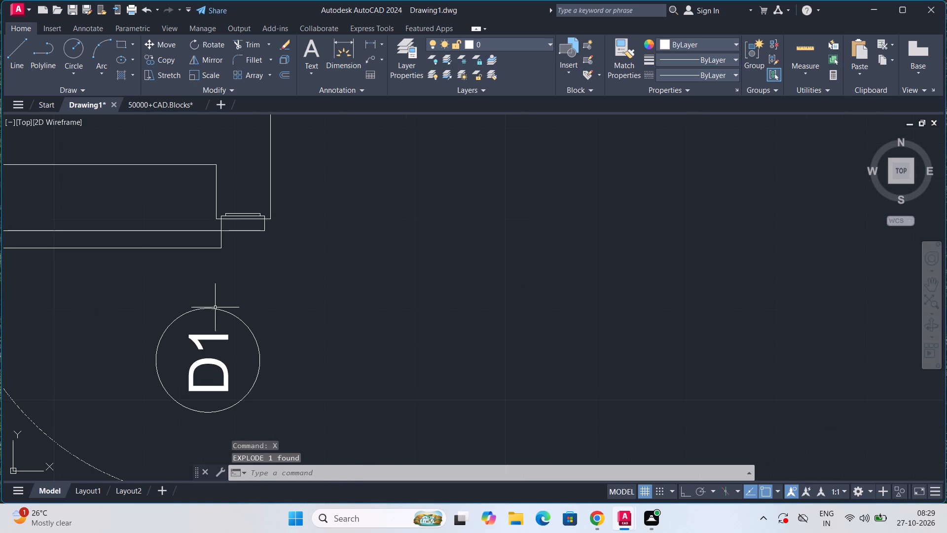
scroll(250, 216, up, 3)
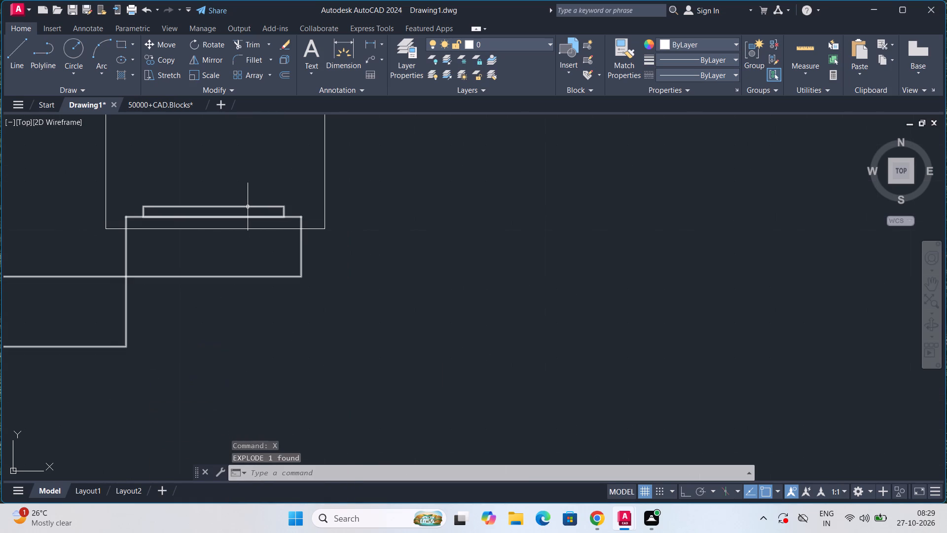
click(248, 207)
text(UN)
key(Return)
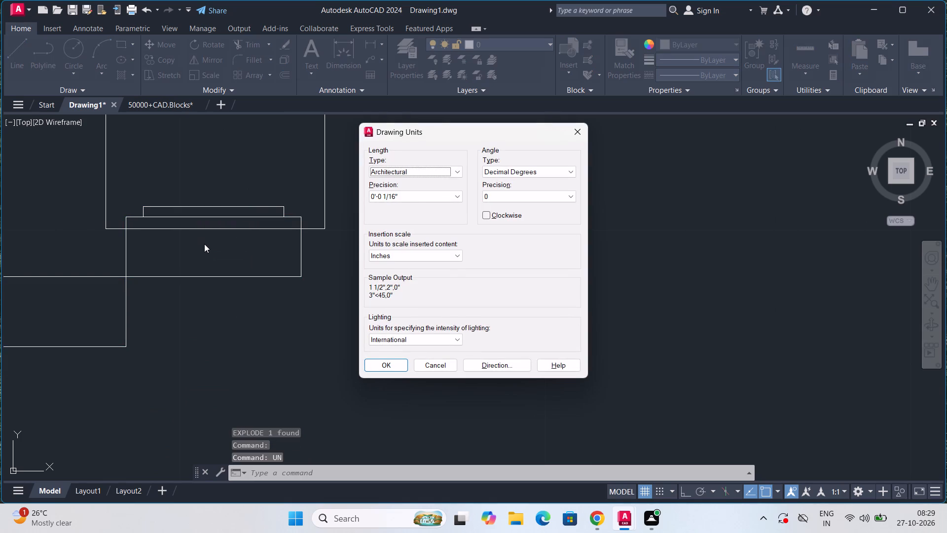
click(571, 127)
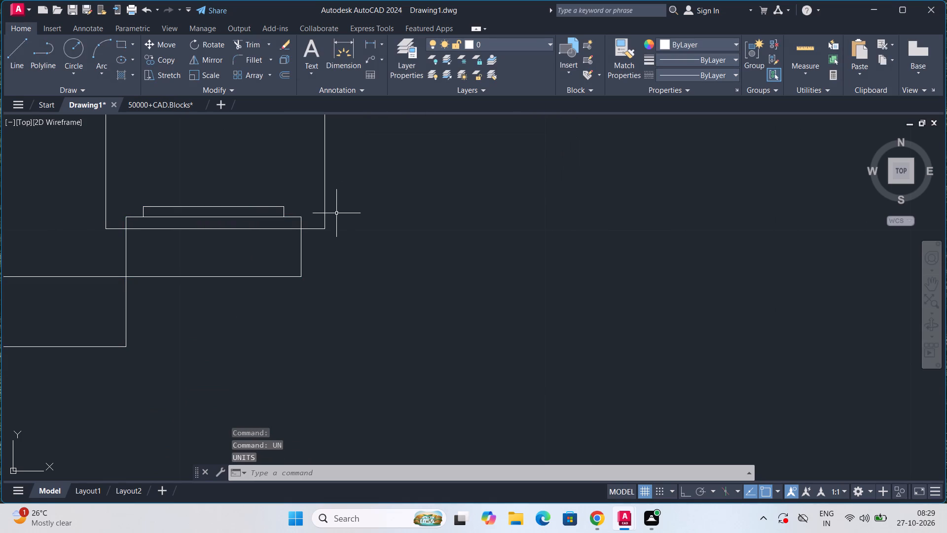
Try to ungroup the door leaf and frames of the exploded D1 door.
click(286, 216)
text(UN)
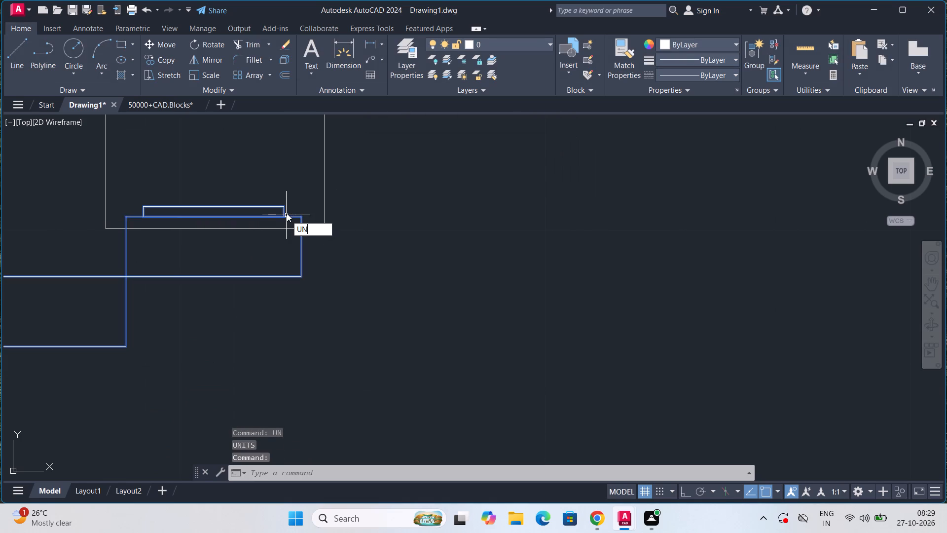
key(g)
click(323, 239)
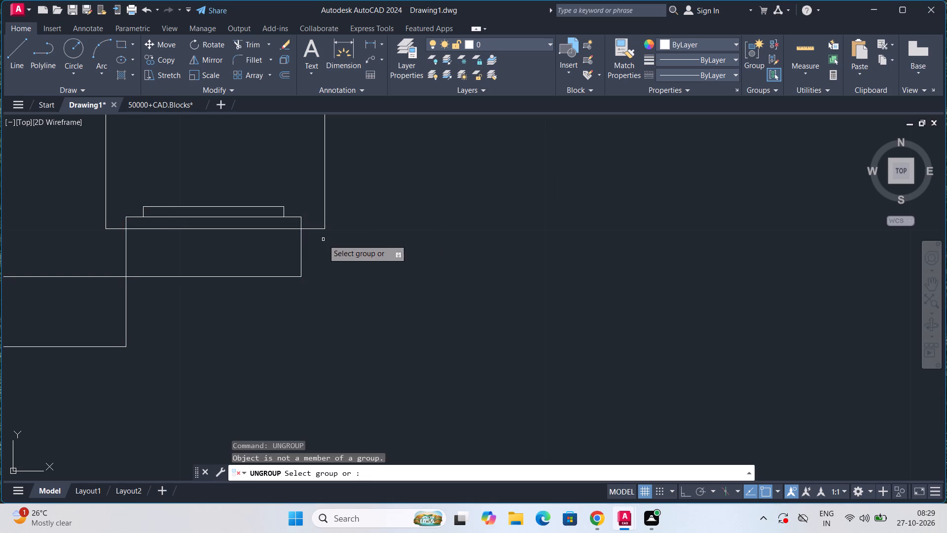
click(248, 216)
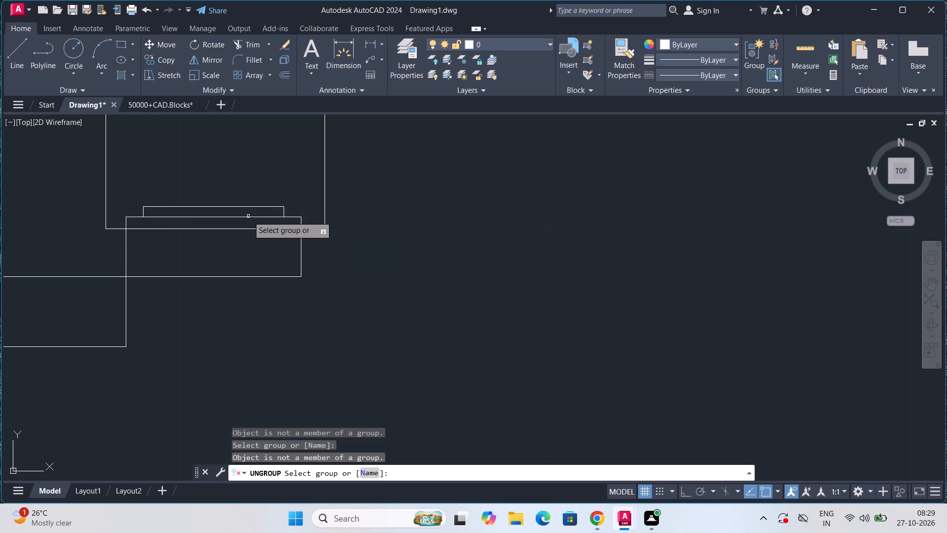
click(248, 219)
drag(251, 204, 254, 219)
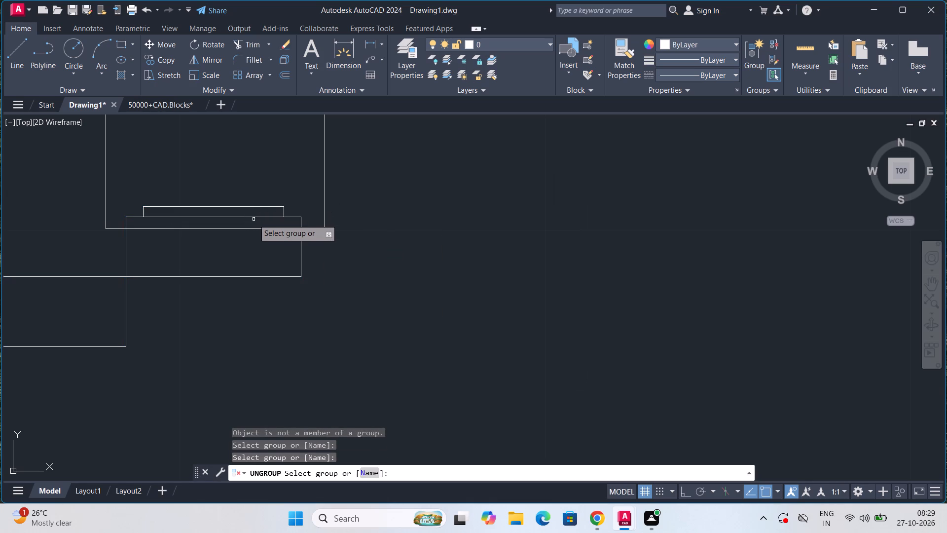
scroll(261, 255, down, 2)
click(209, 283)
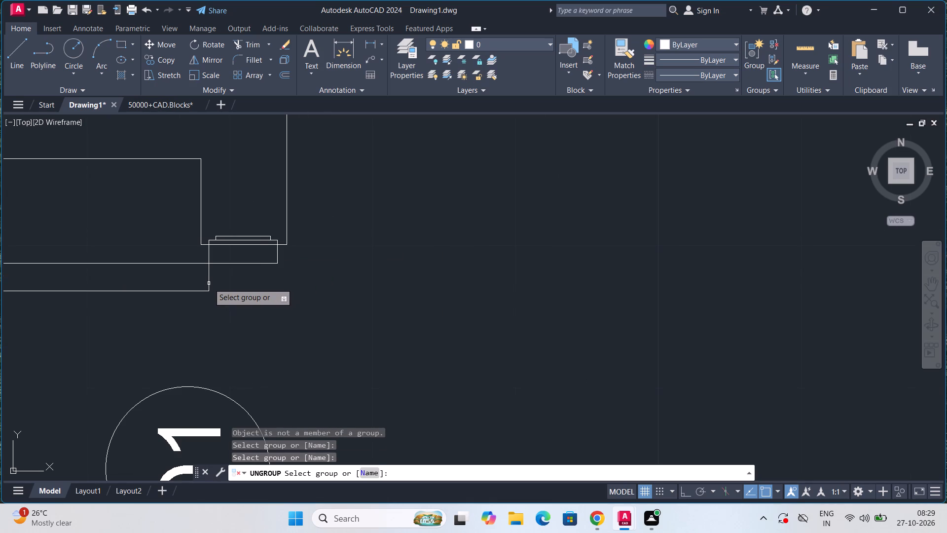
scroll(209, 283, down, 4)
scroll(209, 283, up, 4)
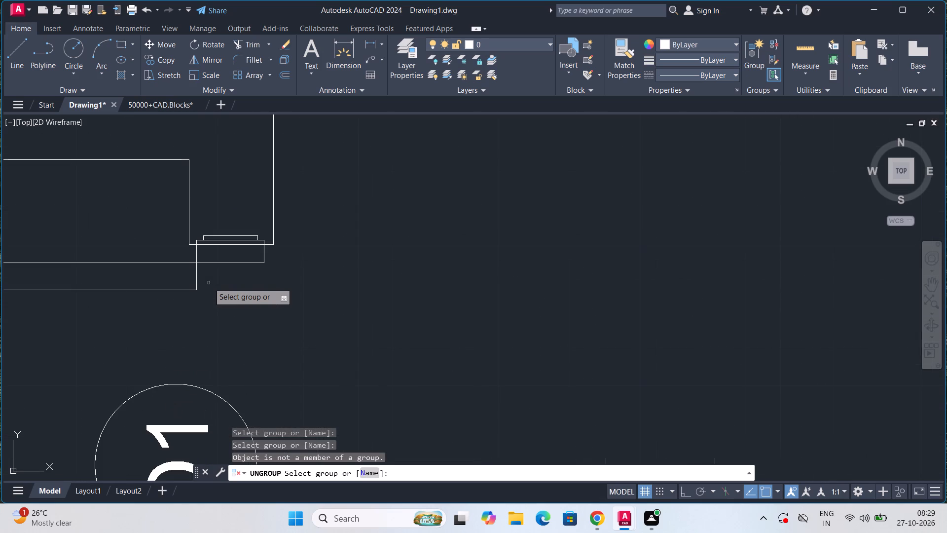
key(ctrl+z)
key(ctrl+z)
Examine the D1 door's upper and lower frames against both wall ends of the doorway.
scroll(209, 283, down, 3)
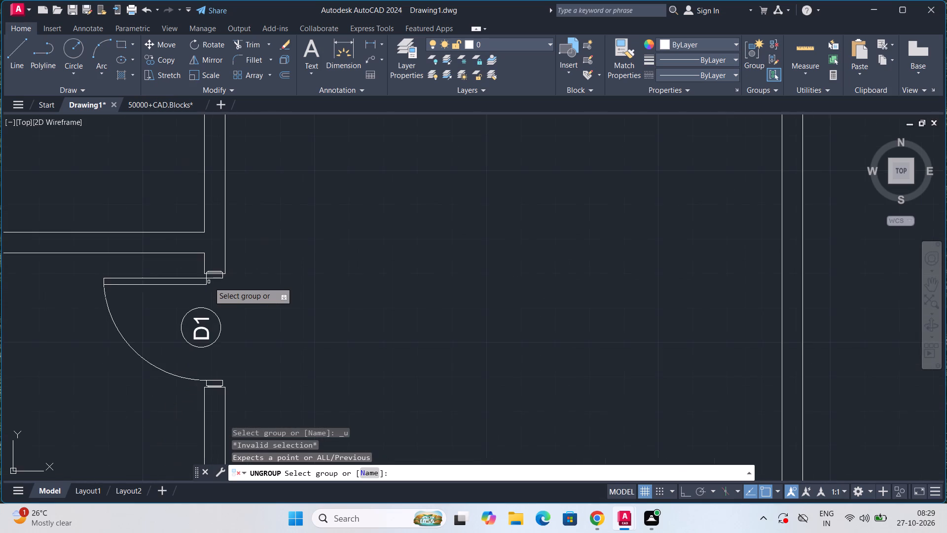
scroll(209, 282, up, 3)
middle_drag(209, 277, 221, 336)
scroll(221, 324, up, 2)
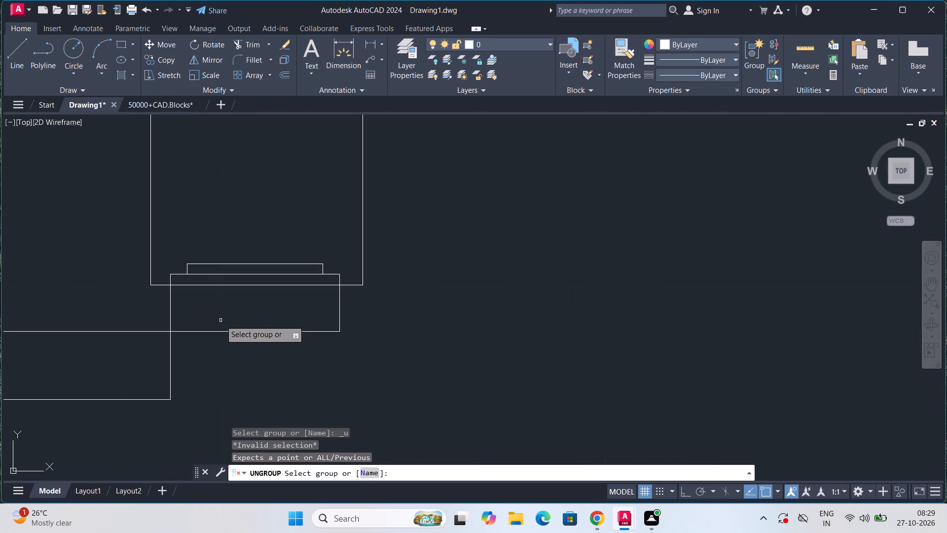
scroll(201, 305, down, 5)
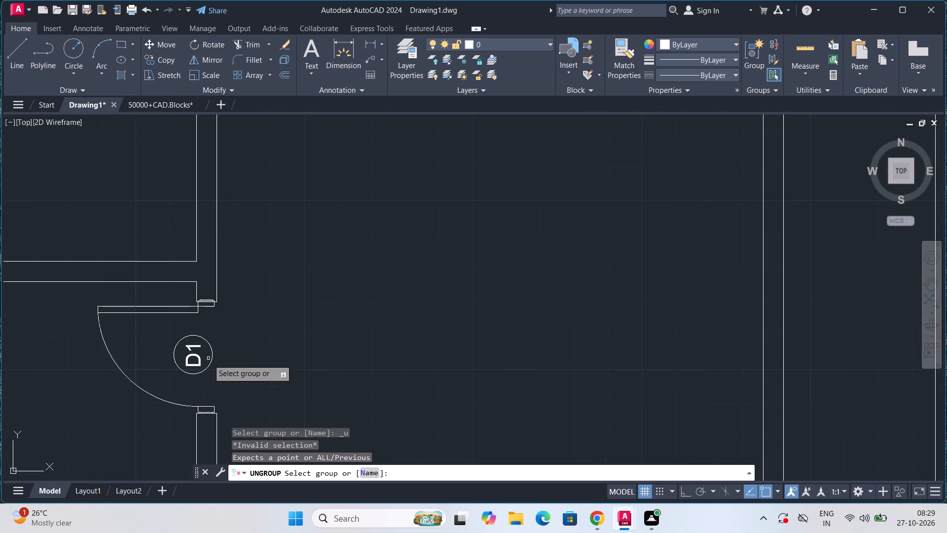
scroll(208, 386, up, 2)
middle_drag(208, 384, 232, 315)
scroll(224, 379, up, 3)
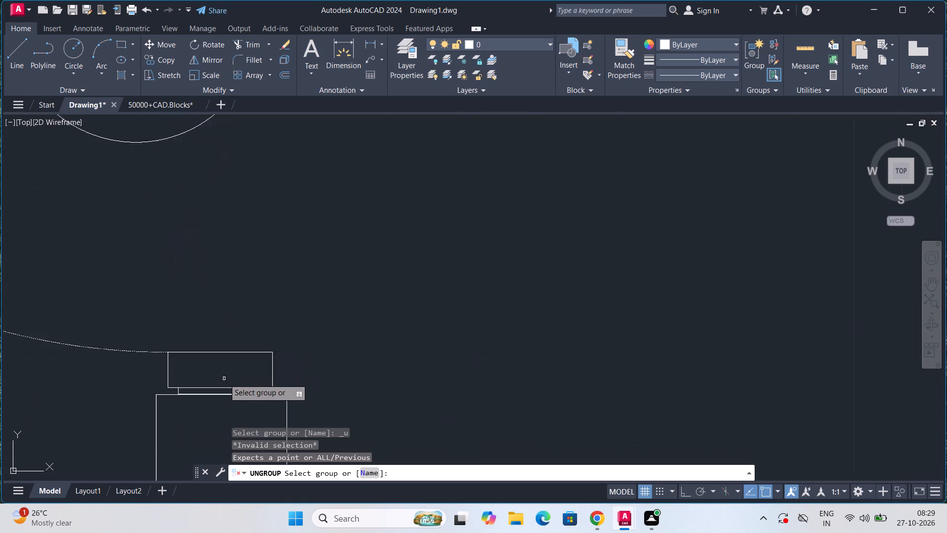
middle_drag(224, 379, 243, 306)
scroll(243, 306, up, 1)
scroll(241, 297, down, 11)
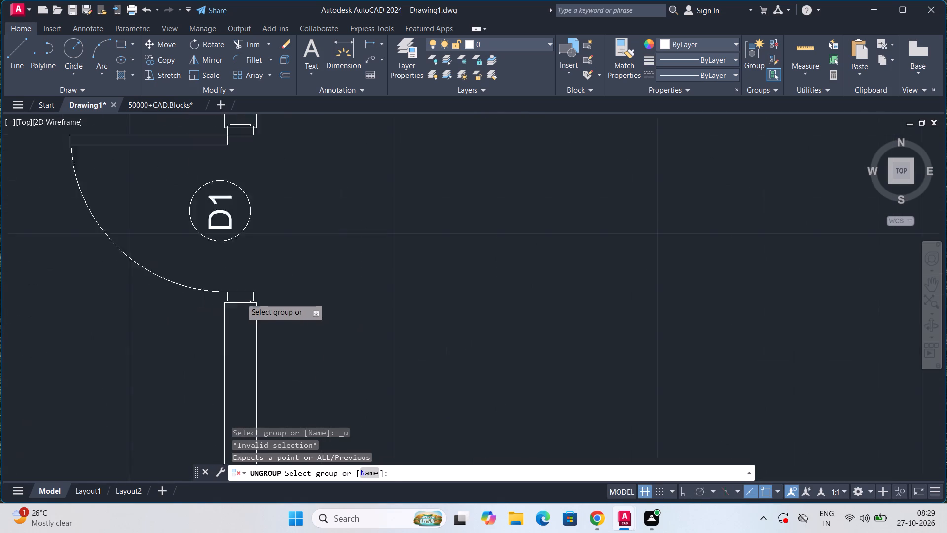
key(Escape)
key(Escape)
key(Escape)
Check which parts of the exploded D1 door select together, and view the spare D1 and D2 blocks beside the plan.
click(240, 284)
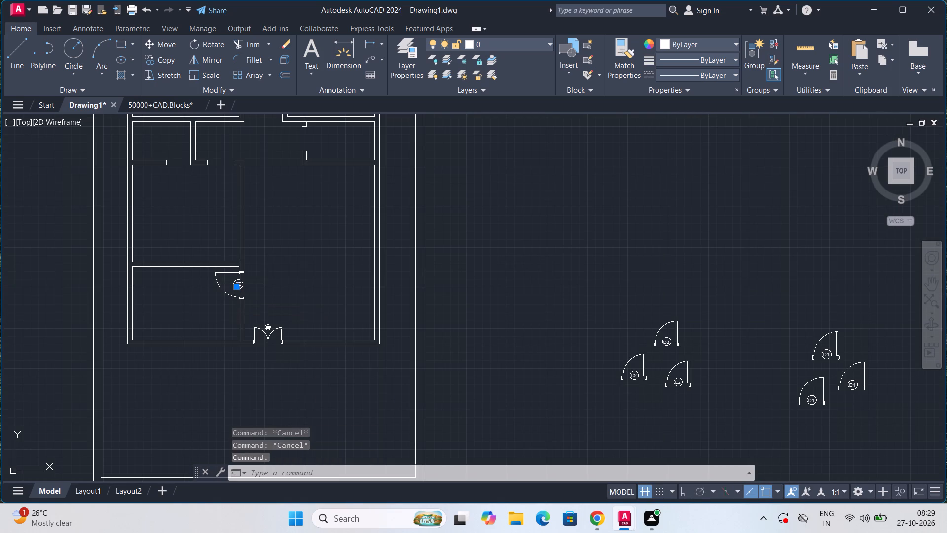
click(240, 284)
key(Escape)
scroll(252, 289, up, 4)
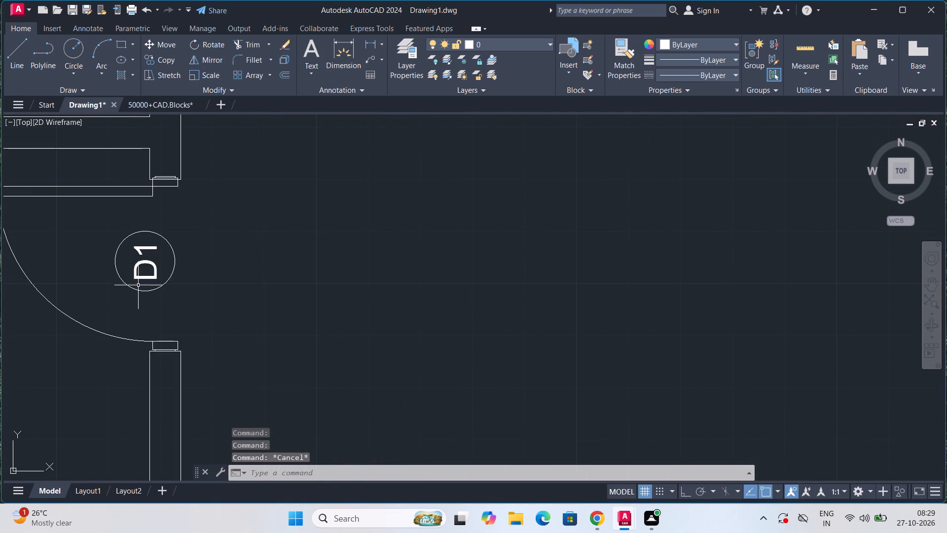
click(138, 285)
click(137, 290)
key(Escape)
scroll(137, 290, down, 2)
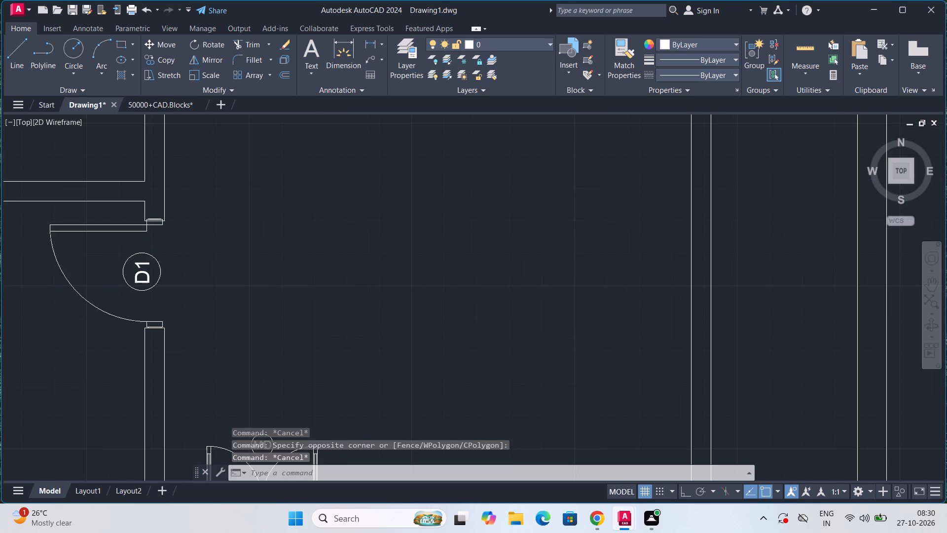
click(133, 254)
scroll(133, 254, up, 3)
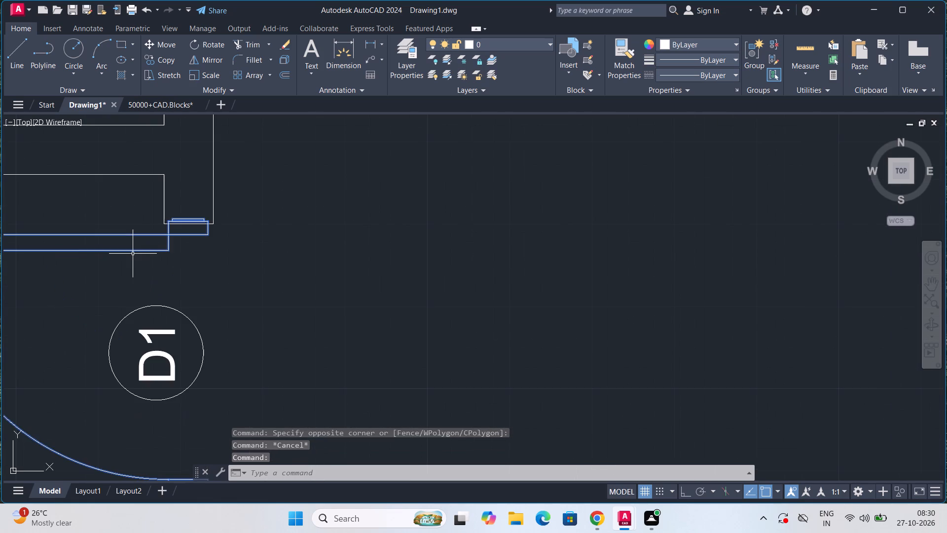
scroll(177, 242, up, 3)
scroll(177, 242, down, 4)
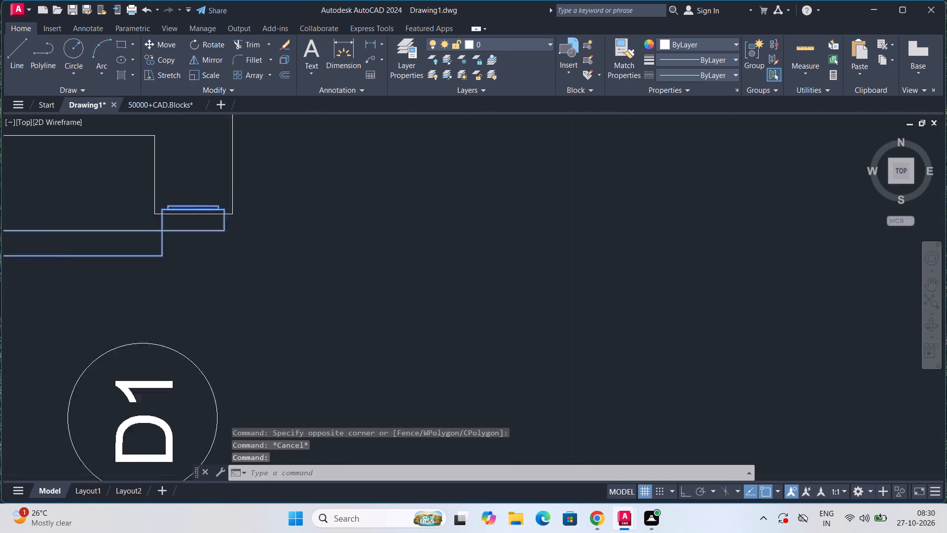
scroll(178, 244, down, 5)
scroll(490, 289, up, 4)
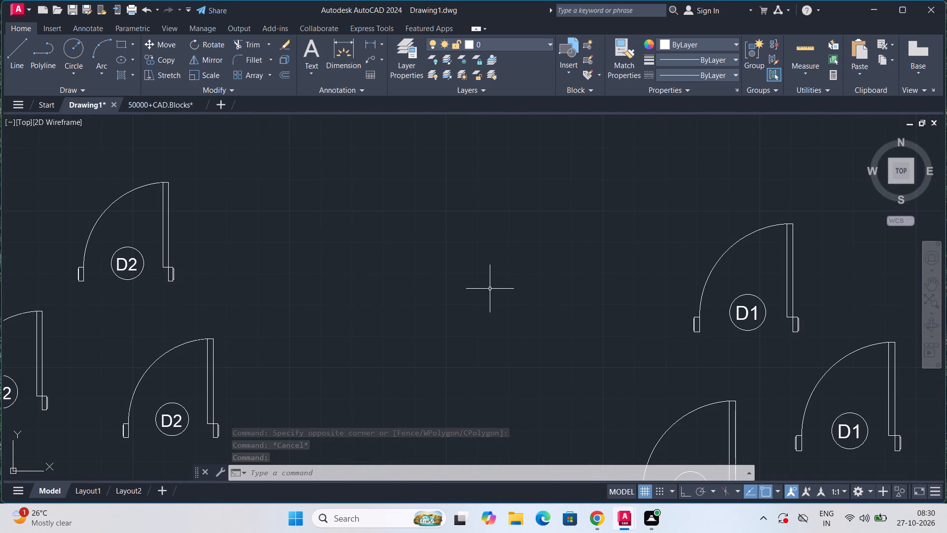
Explode the uppermost spare D1 door block beside the plan, including its nested door-and-frame block.
middle_drag(725, 275, 523, 300)
scroll(536, 343, up, 4)
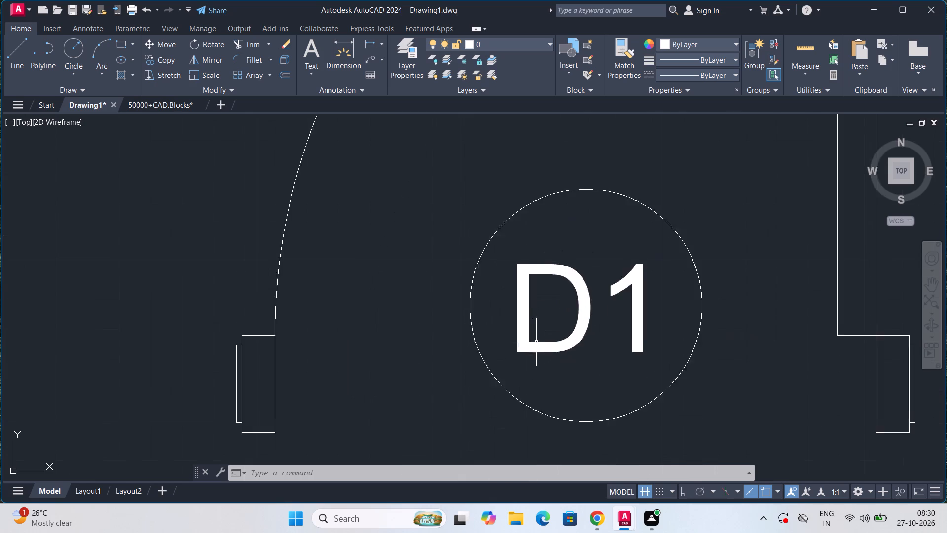
middle_drag(440, 361, 471, 300)
click(302, 282)
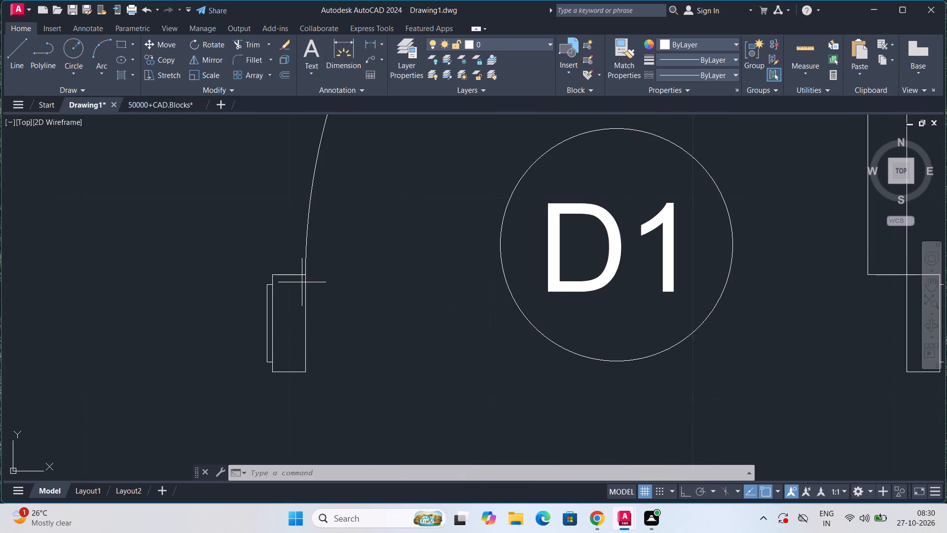
click(304, 276)
drag(311, 268, 292, 282)
key(Escape)
key(Escape)
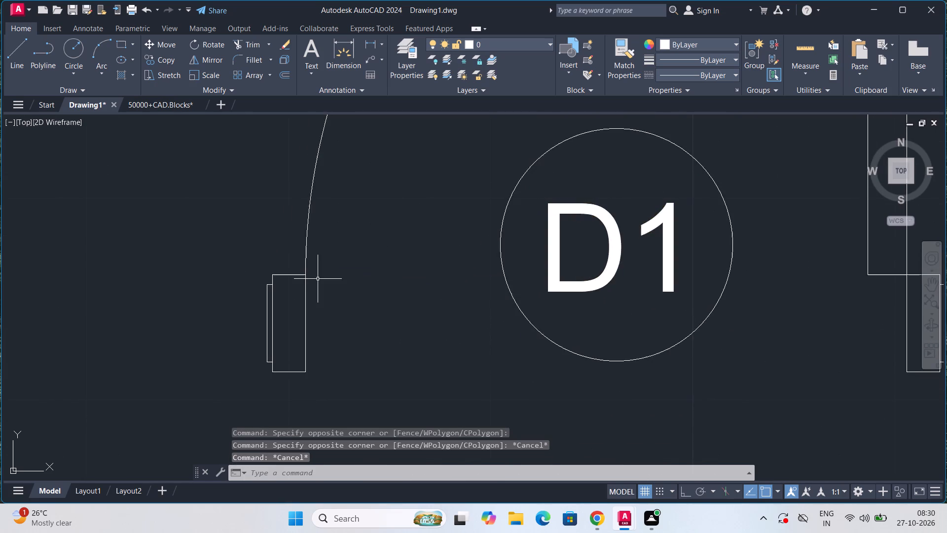
click(306, 276)
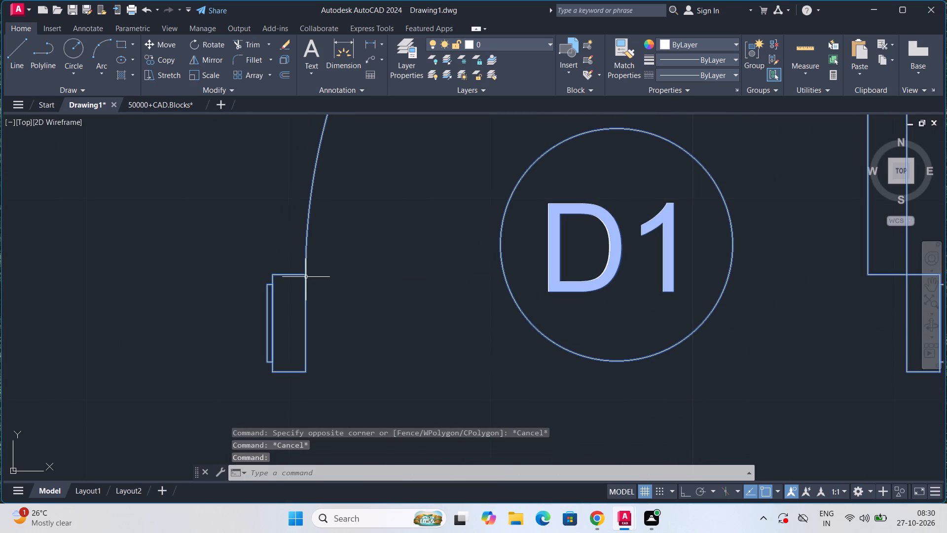
key(x)
key(Return)
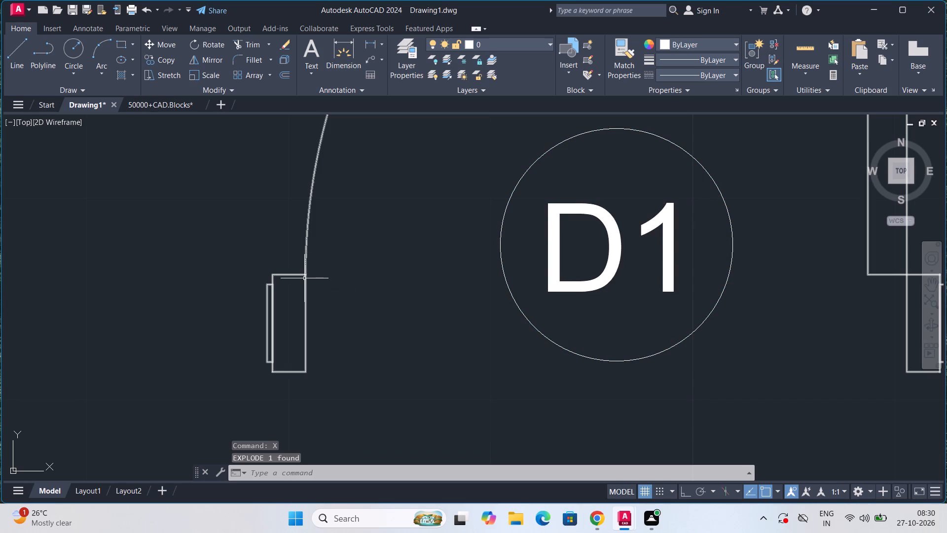
click(304, 278)
scroll(304, 278, up, 2)
scroll(304, 278, down, 6)
key(x)
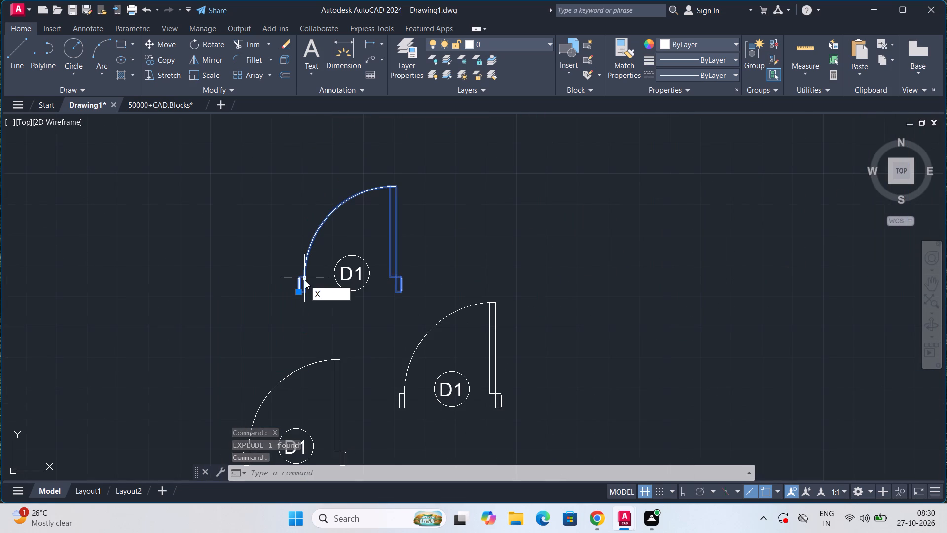
key(Return)
Trim away the thin outer strip attached to the left frame of the exploded spare D1 door.
scroll(306, 282, up, 2)
click(285, 306)
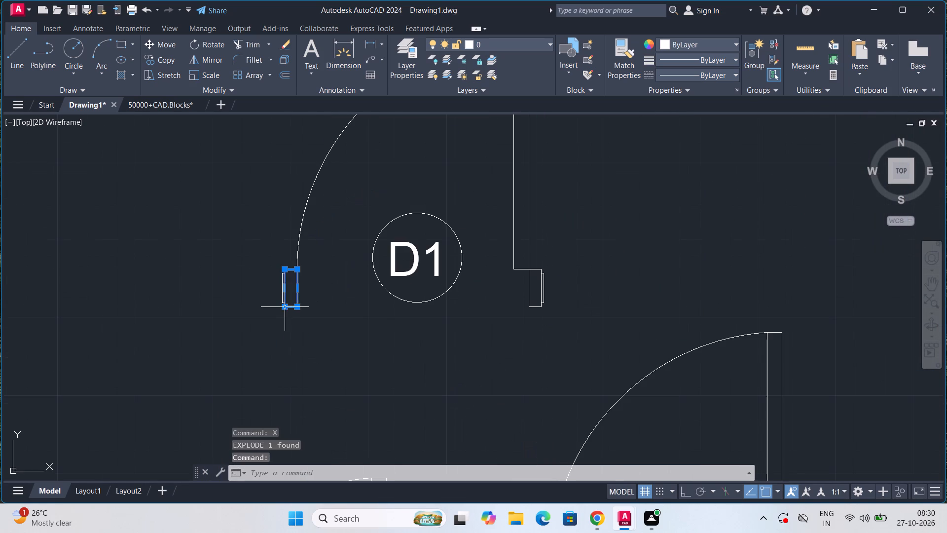
scroll(285, 306, up, 4)
middle_drag(290, 285, 318, 368)
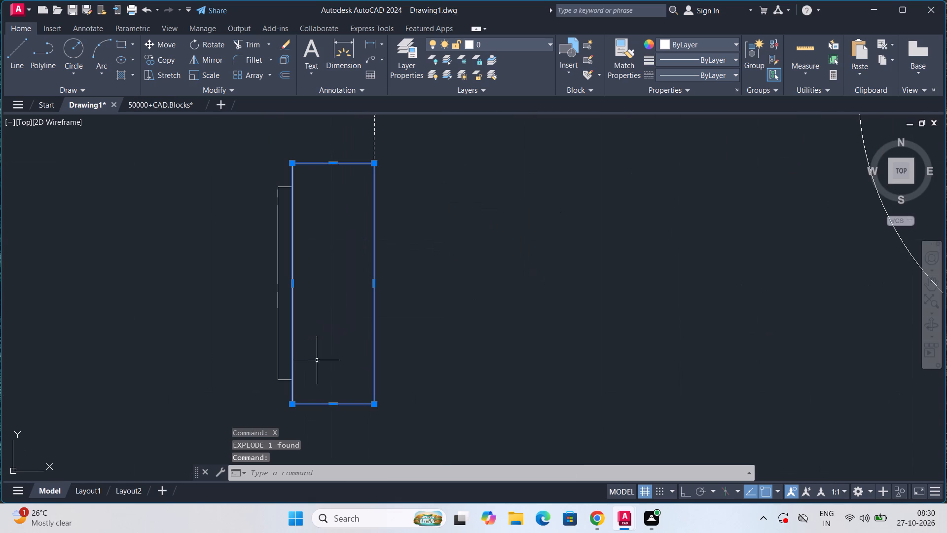
key(Escape)
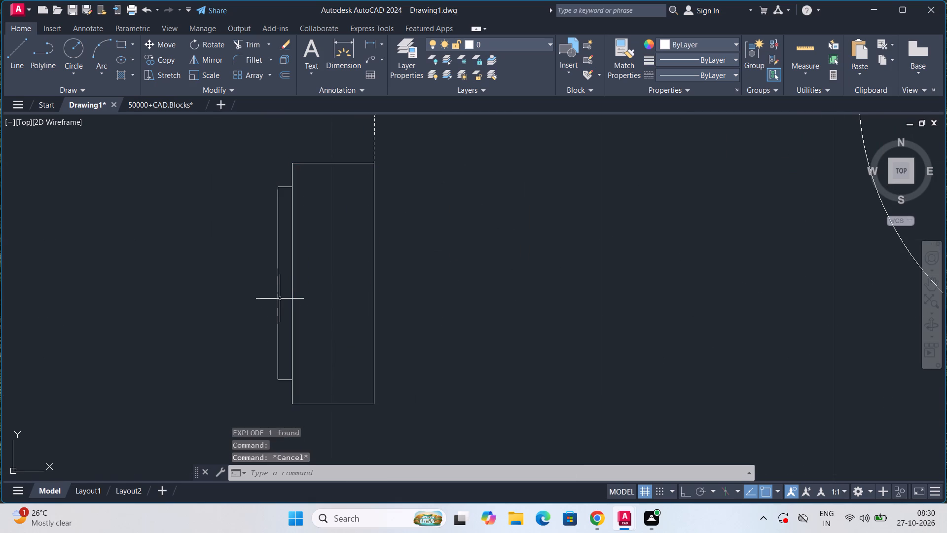
key(Escape)
key(Escape)
text(TR)
key(Return)
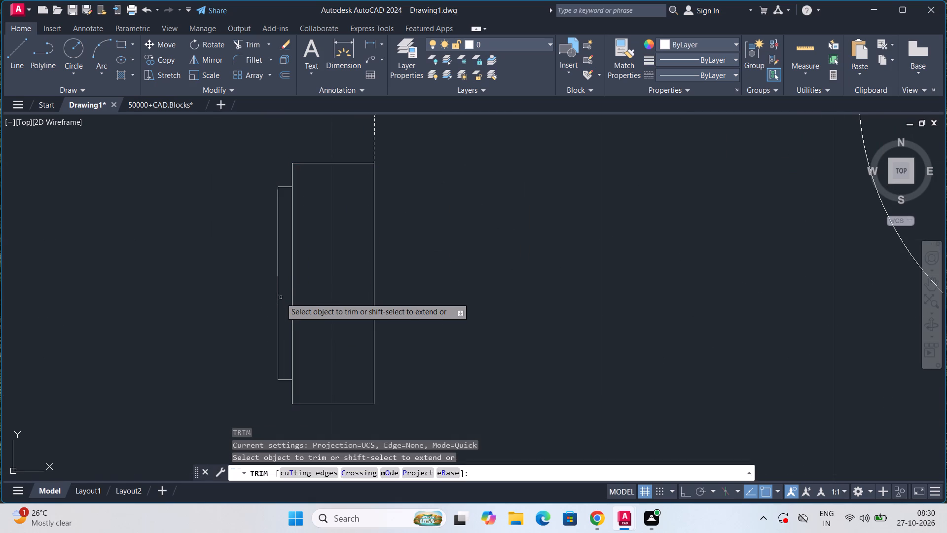
drag(281, 298, 273, 300)
drag(278, 329, 265, 333)
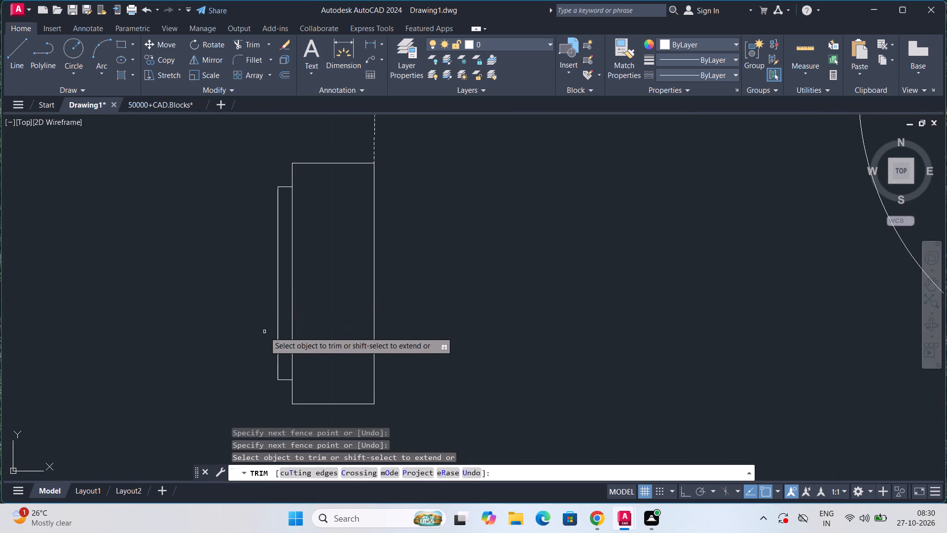
key(Return)
key(Return)
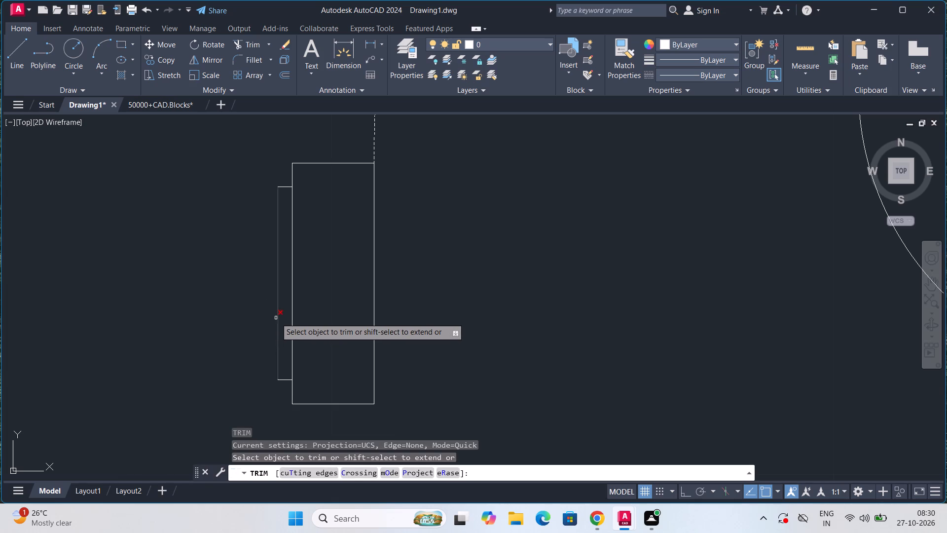
click(276, 318)
scroll(279, 377, up, 2)
drag(280, 374, 283, 402)
scroll(274, 346, down, 2)
drag(278, 168, 278, 181)
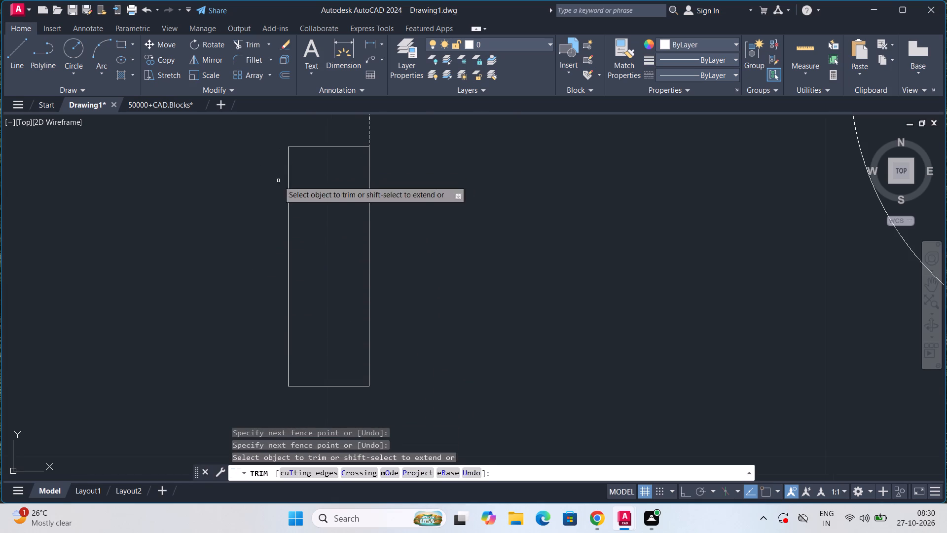
scroll(484, 207, down, 4)
Trim away the thin outer strip attached to the right frame of the exploded spare D1 door.
scroll(669, 224, up, 3)
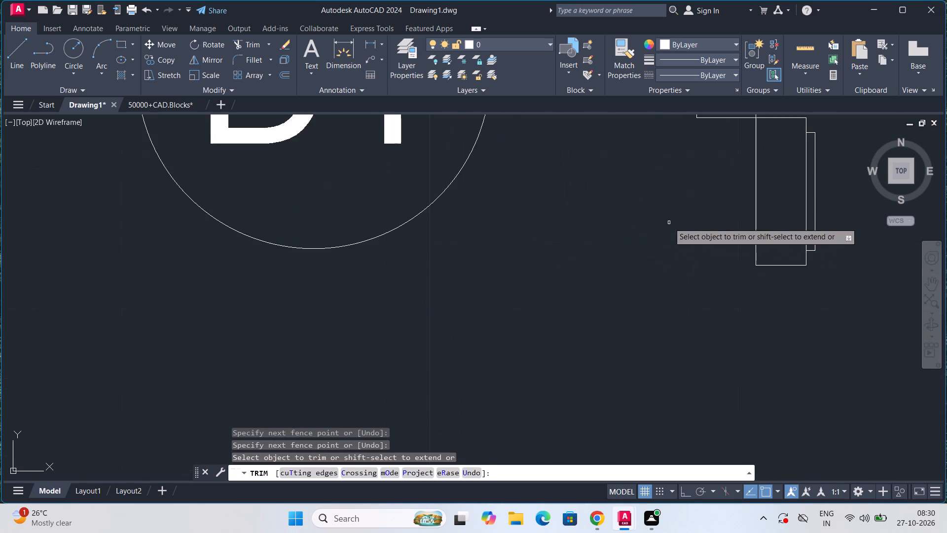
middle_drag(669, 223, 395, 338)
scroll(546, 285, up, 4)
drag(508, 260, 507, 260)
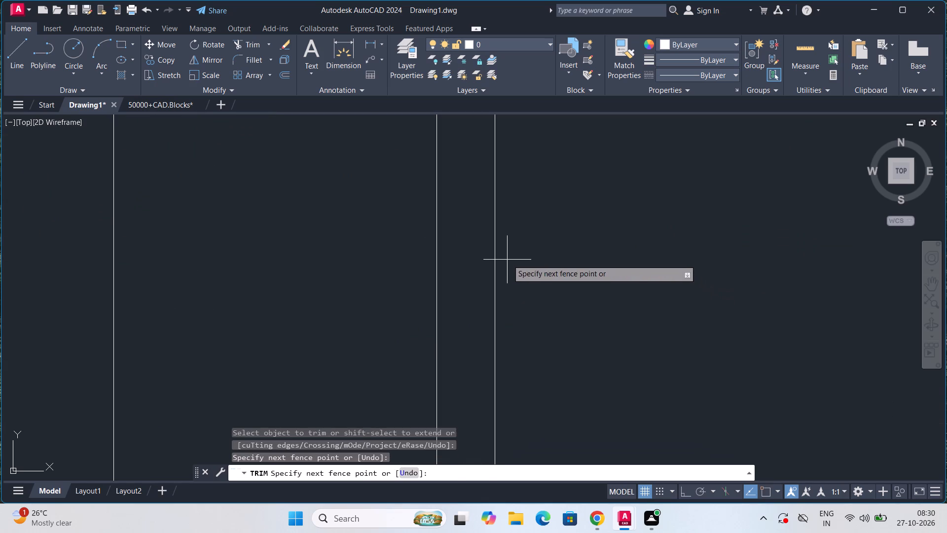
drag(507, 260, 485, 270)
scroll(485, 268, down, 2)
drag(480, 187, 480, 174)
middle_drag(501, 257, 512, 142)
drag(498, 348, 493, 371)
key(Escape)
key(Escape)
scroll(534, 328, down, 7)
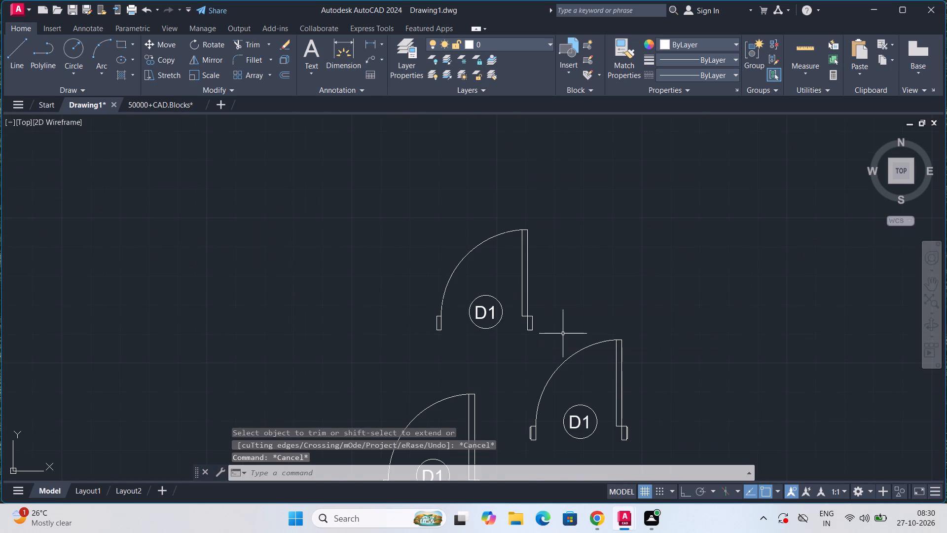
Group all parts of the trimmed D1 door, including its label and circle.
drag(564, 334, 499, 179)
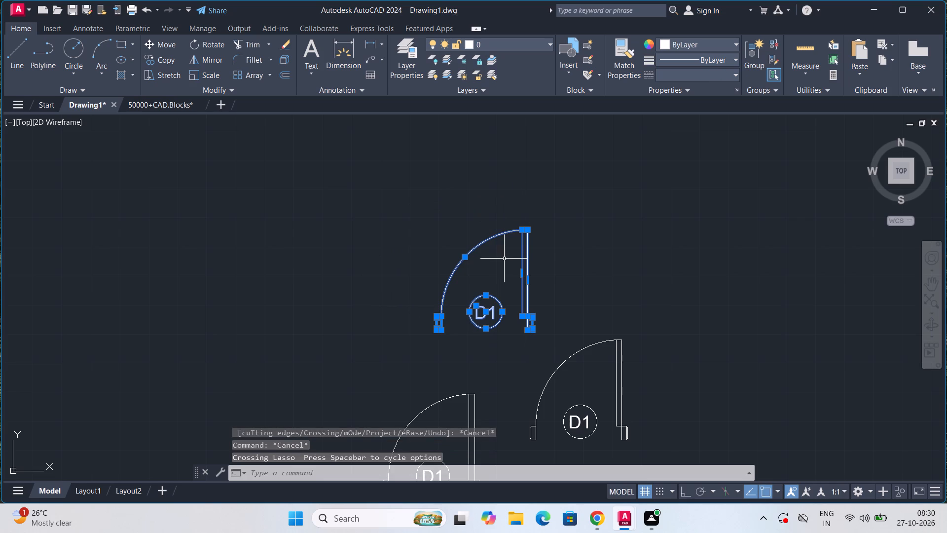
right_click(504, 260)
click(541, 369)
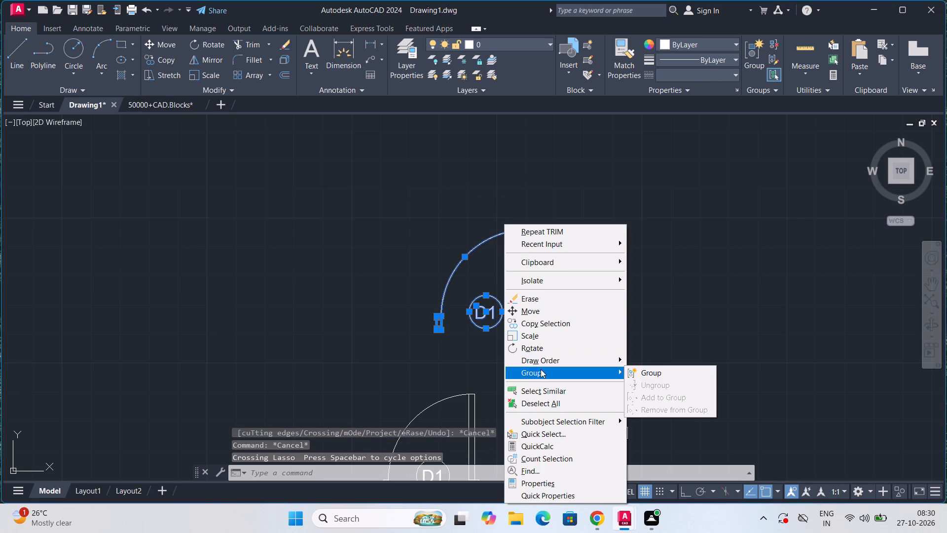
click(606, 377)
click(641, 372)
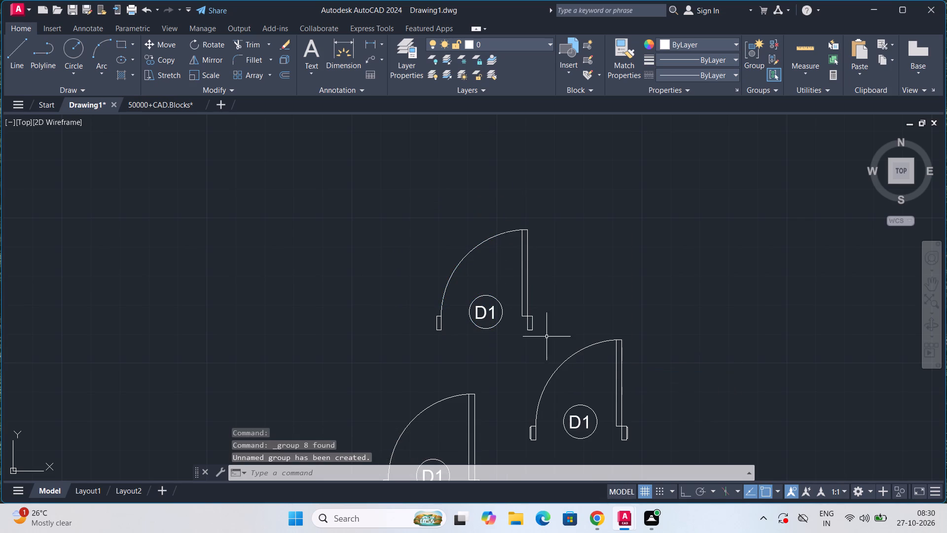
Move the grouped D1 door by its left frame's lower corner into the plan beside the upper-right room's doorway.
click(523, 289)
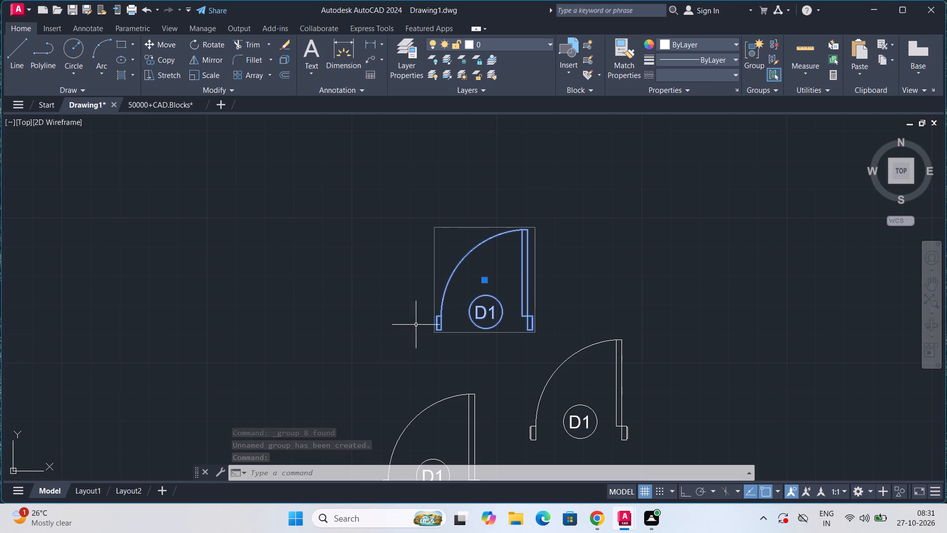
scroll(436, 327, up, 2)
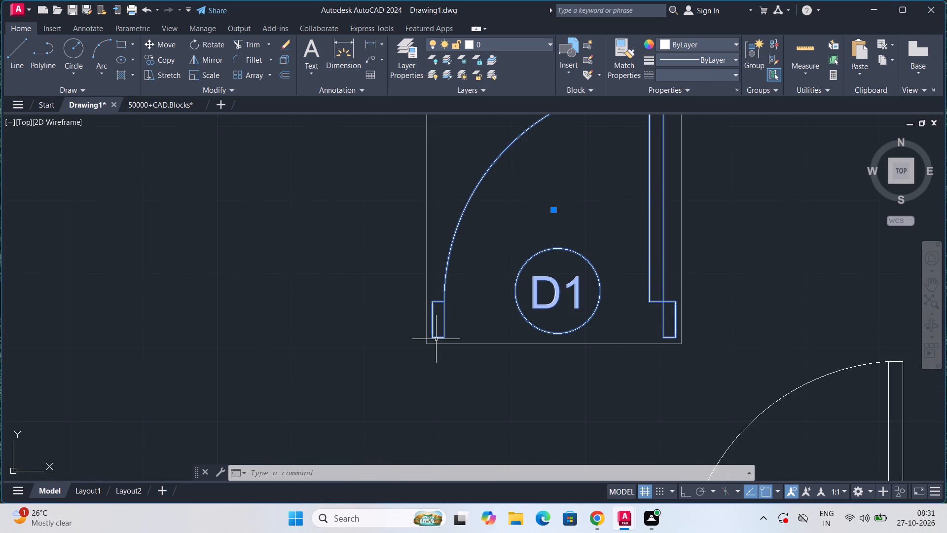
key(m)
key(Return)
click(434, 339)
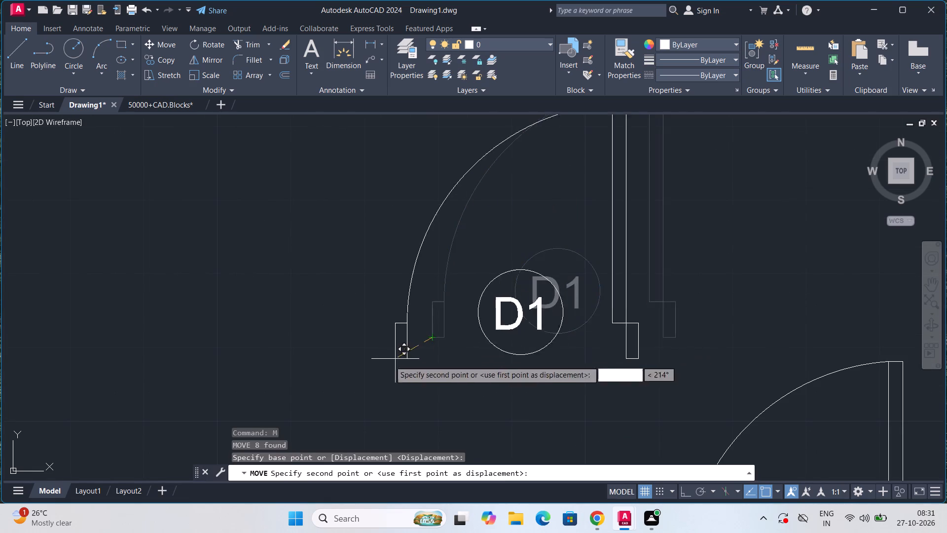
scroll(358, 376, down, 6)
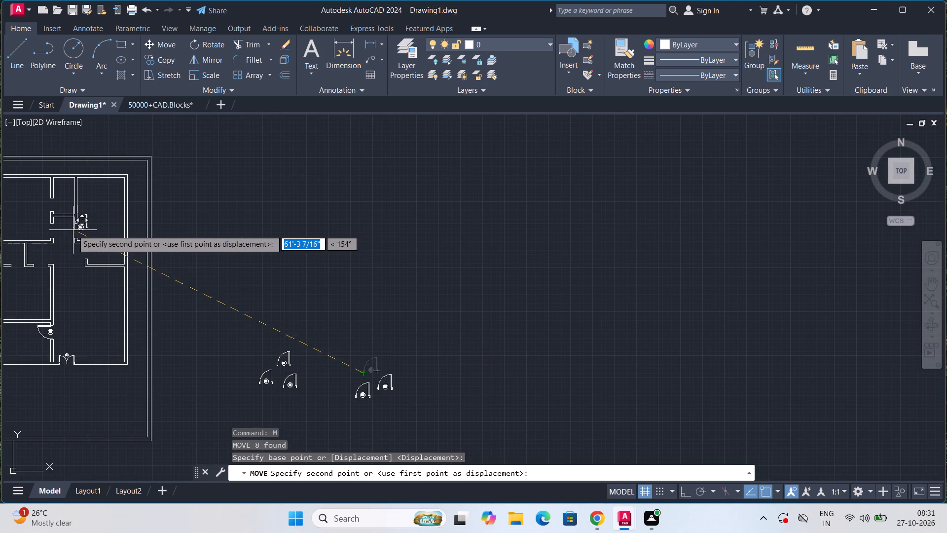
scroll(72, 230, up, 2)
click(68, 242)
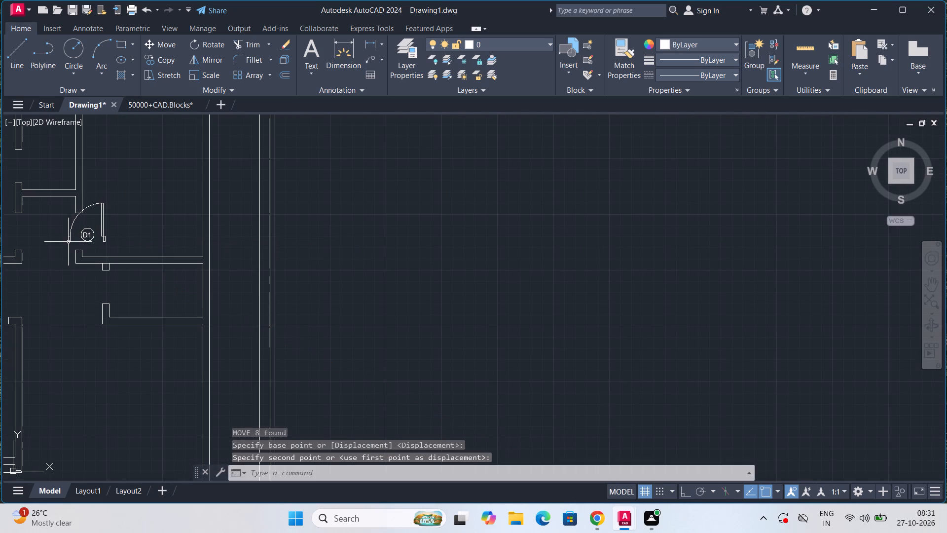
Copy the grouped D1 door by its left frame's lower corner to the upper-left room's doorway.
scroll(68, 242, up, 2)
middle_drag(72, 238, 124, 336)
scroll(168, 302, up, 1)
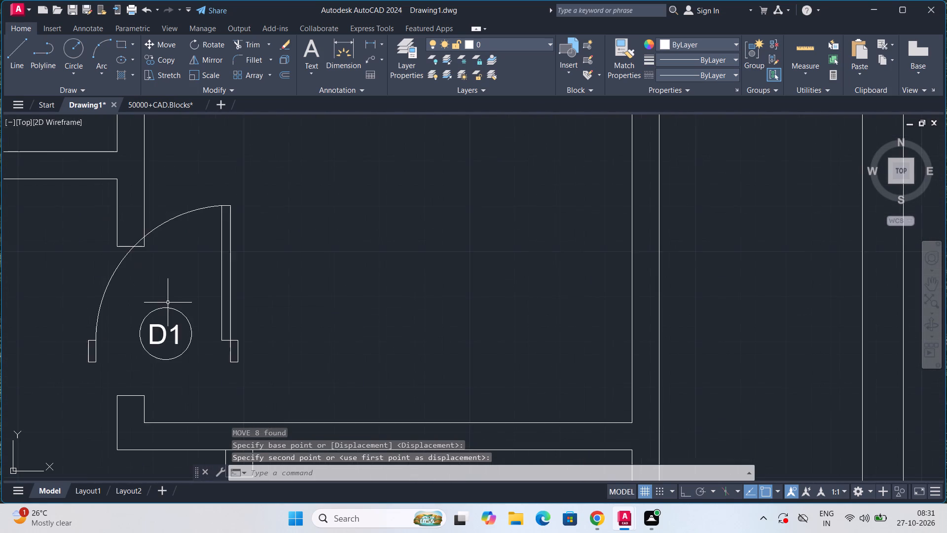
scroll(168, 303, up, 1)
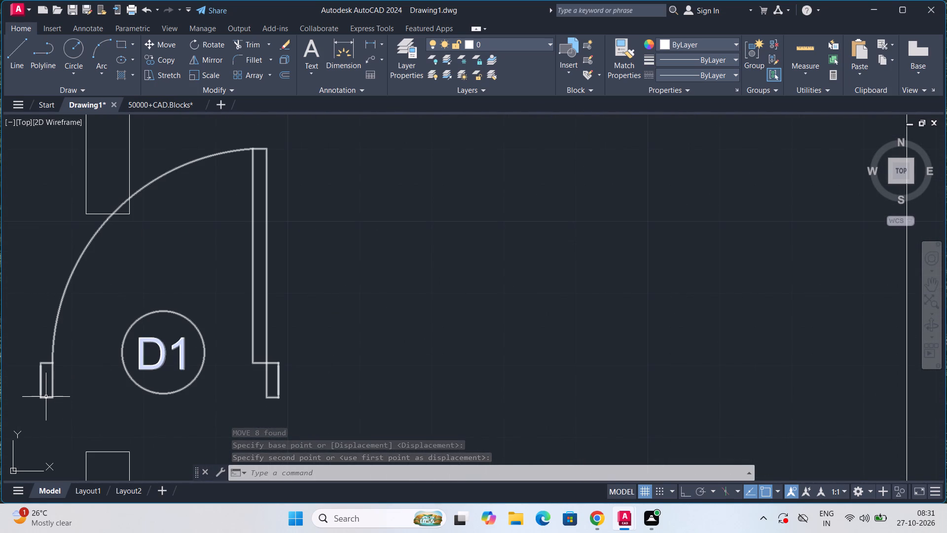
click(46, 397)
text(CO)
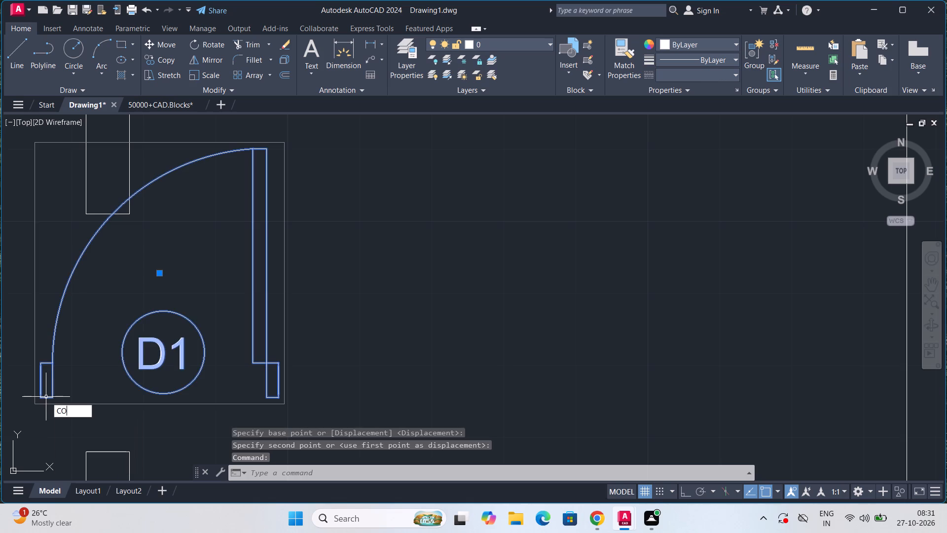
key(Return)
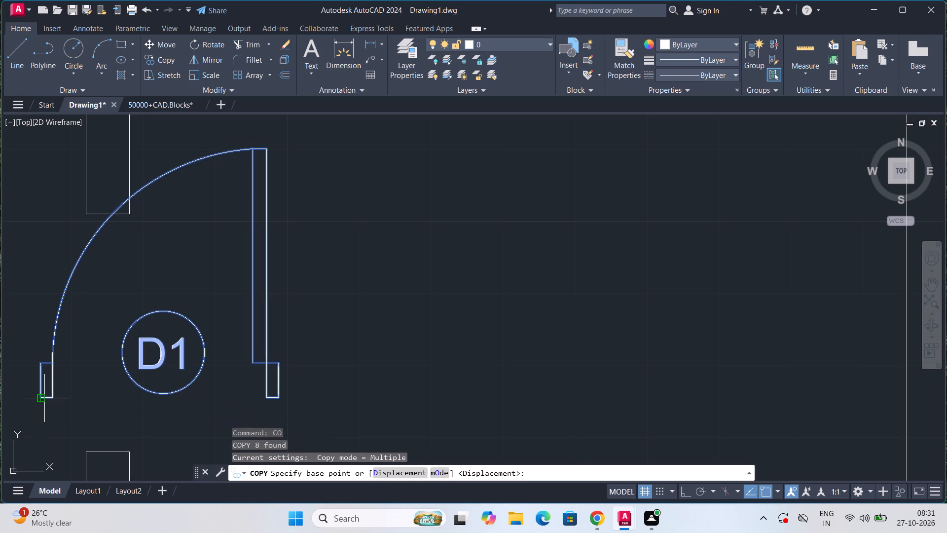
scroll(44, 398, down, 4)
click(44, 398)
middle_drag(73, 376, 429, 355)
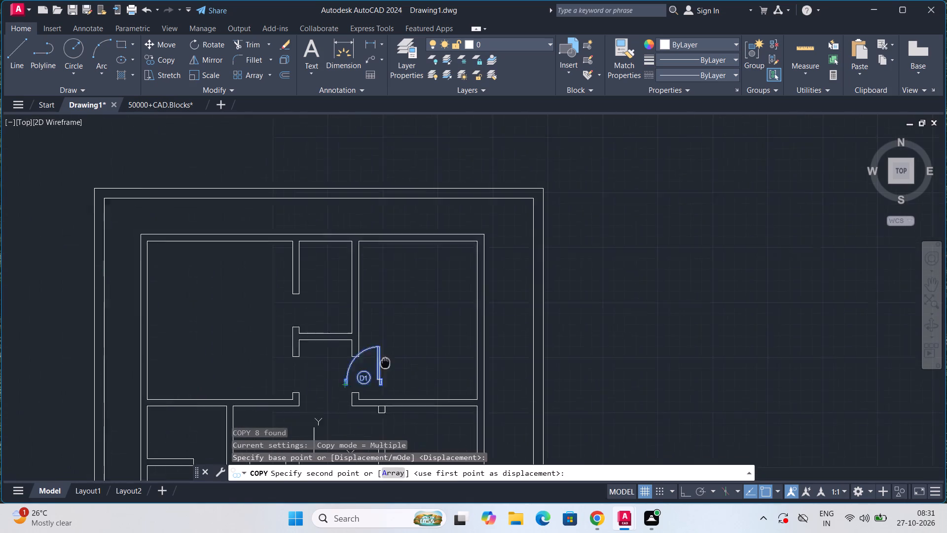
middle_drag(429, 355, 431, 354)
scroll(361, 371, up, 2)
click(294, 384)
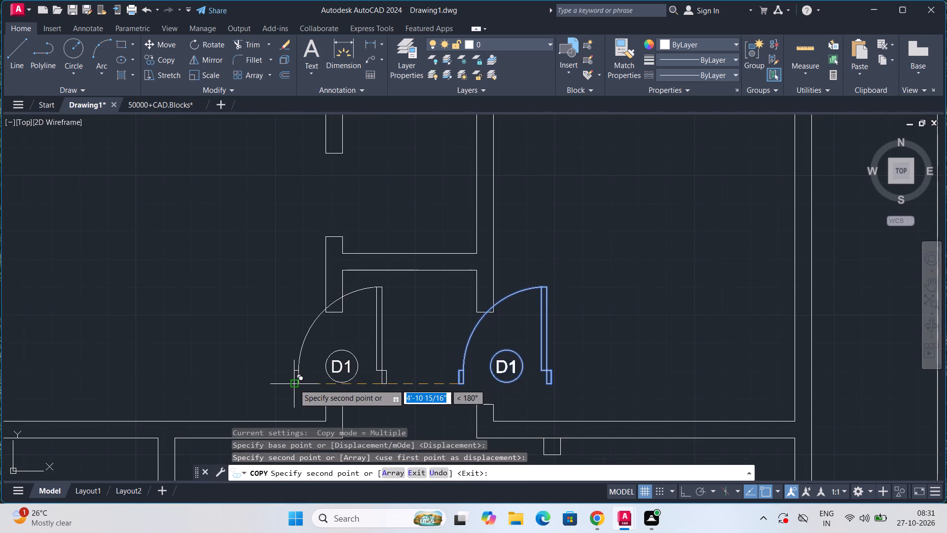
Place two more D1 copies, one near the middle-left room's upper doorway and one in the hall beside the bottom-left room's door.
scroll(295, 374, down, 2)
middle_drag(427, 306, 459, 172)
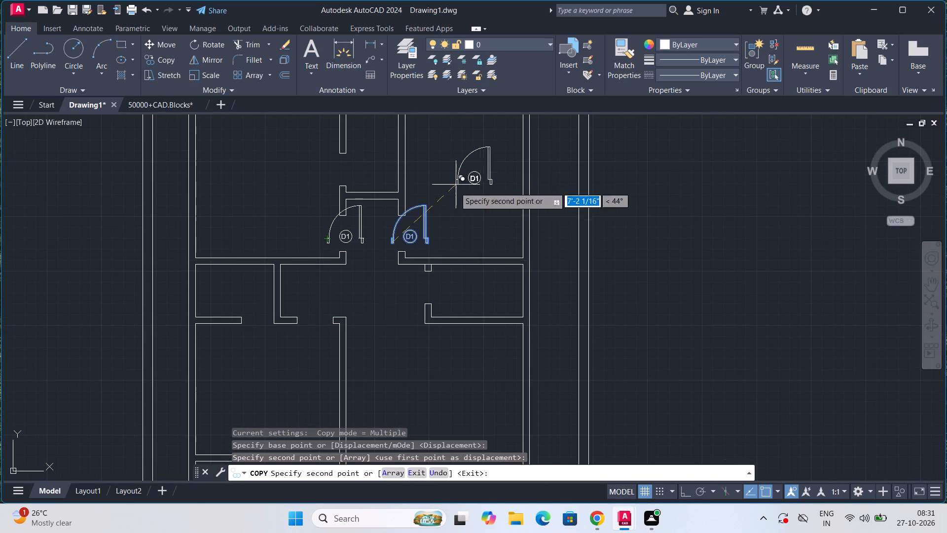
click(300, 348)
middle_drag(397, 327, 412, 198)
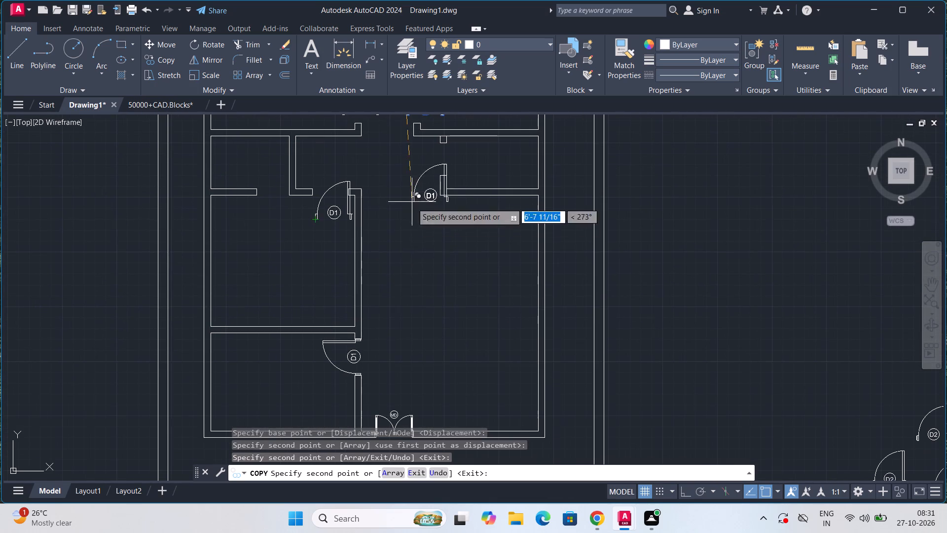
scroll(391, 323, down, 1)
scroll(391, 323, up, 3)
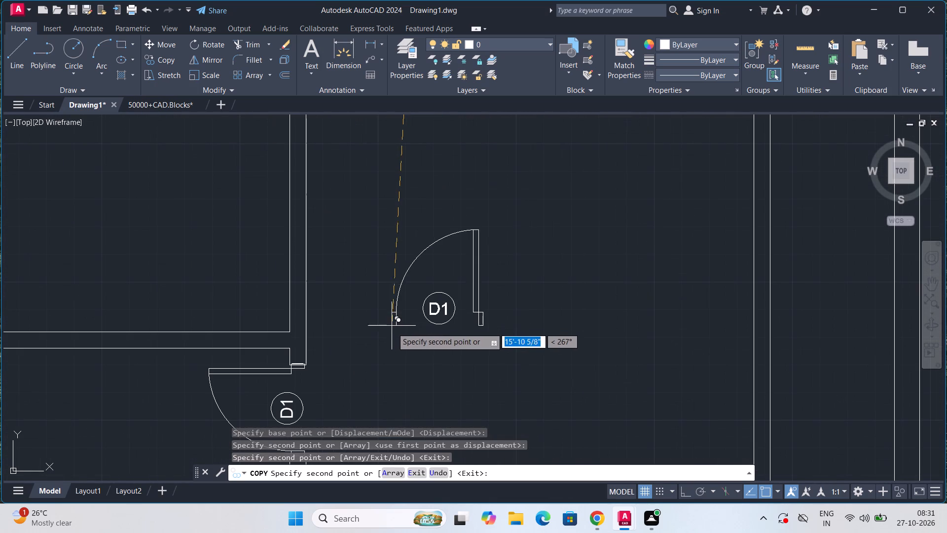
click(350, 395)
scroll(349, 383, down, 3)
key(Escape)
Delete the old D1 door at the bottom-left room's doorway, including its label and circle.
scroll(349, 379, up, 1)
middle_drag(354, 364, 395, 275)
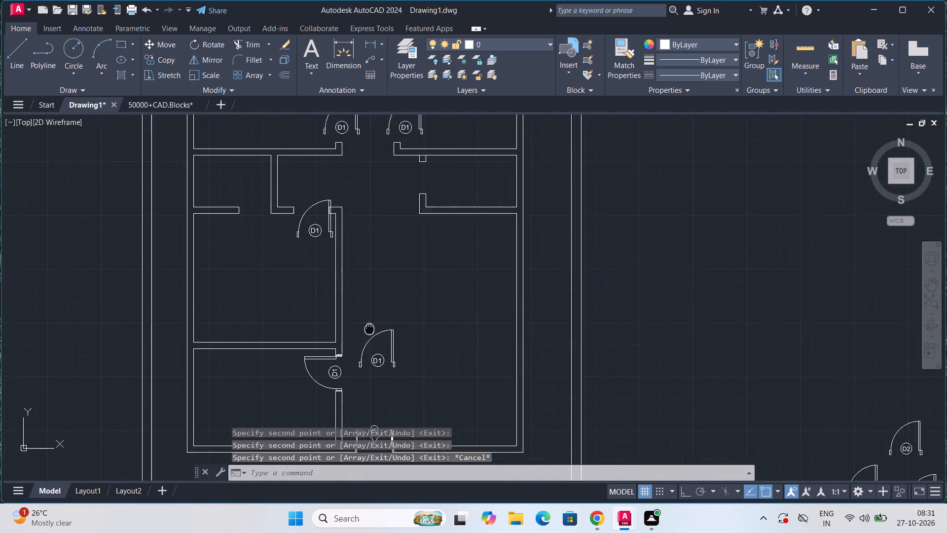
middle_drag(395, 275, 429, 207)
scroll(411, 245, up, 3)
click(362, 232)
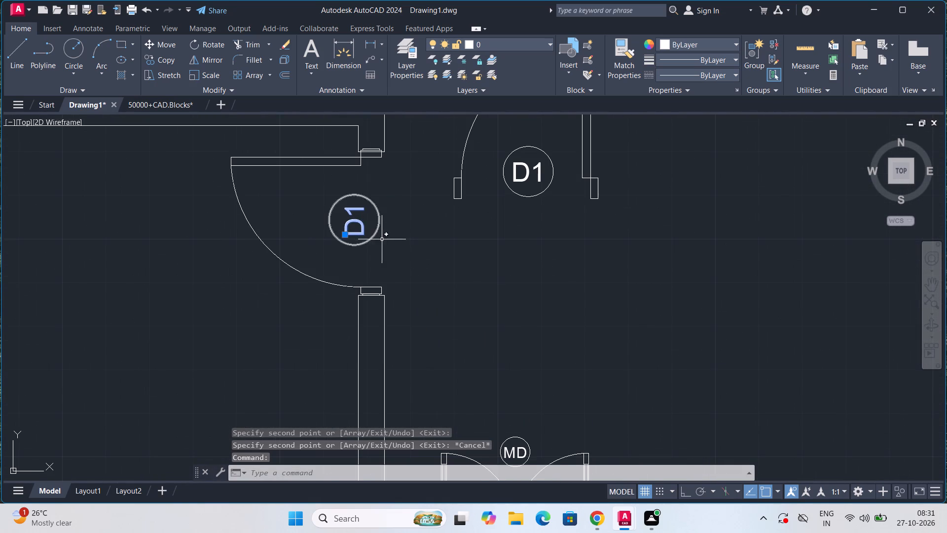
drag(382, 239, 287, 274)
key(Delete)
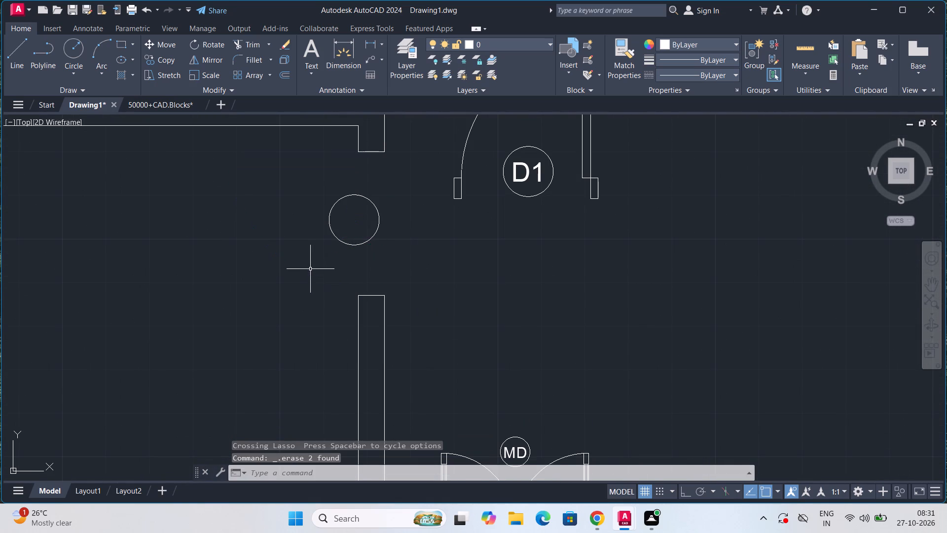
drag(366, 262, 349, 216)
key(Delete)
Rotate the upper-left room's D1 door 90 degrees counterclockwise about its left frame's lower corner.
scroll(349, 218, down, 3)
middle_drag(384, 198, 370, 372)
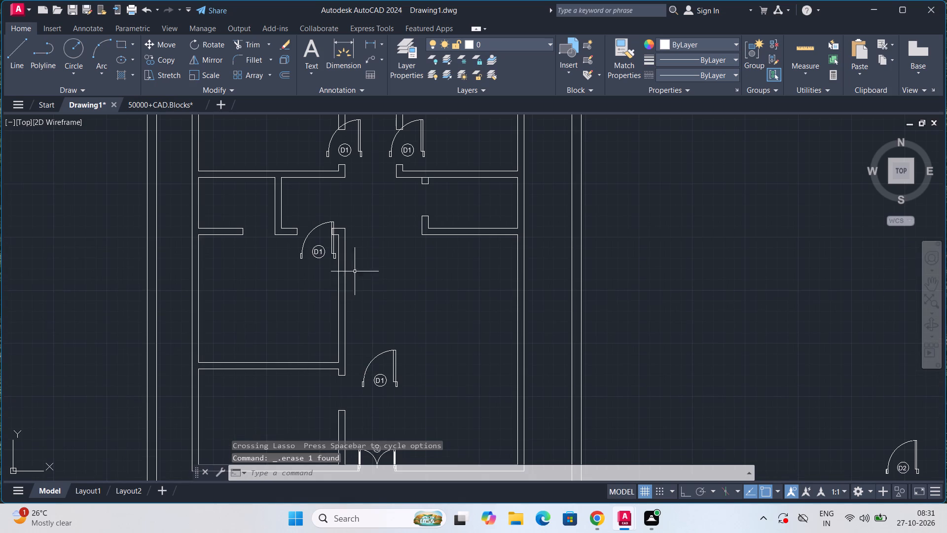
middle_drag(354, 240, 374, 352)
scroll(372, 282, up, 2)
middle_drag(379, 270, 382, 338)
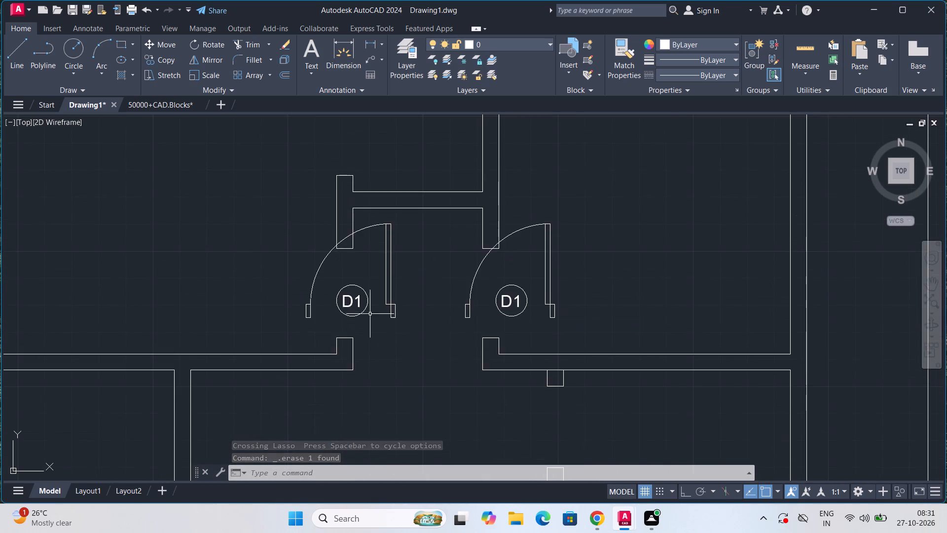
scroll(365, 304, up, 2)
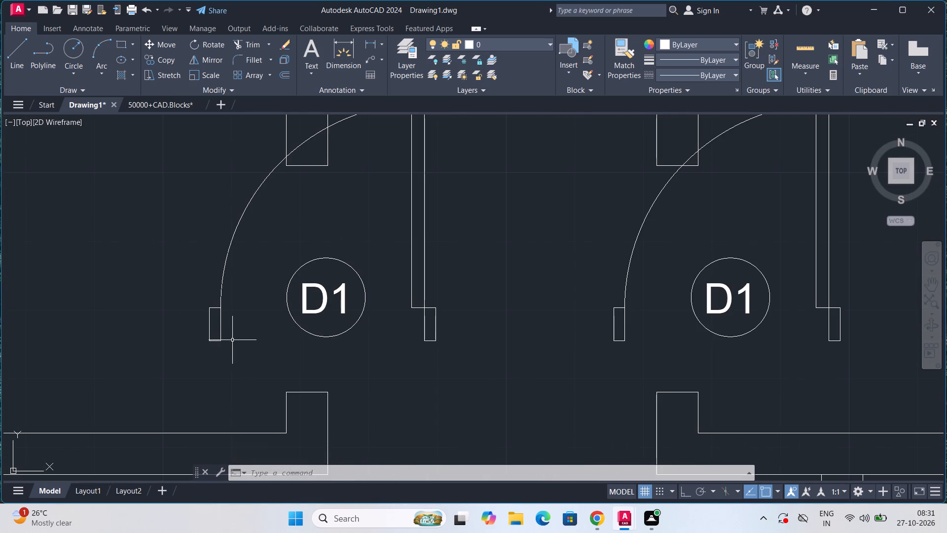
click(221, 341)
key(r)
key(o)
key(Return)
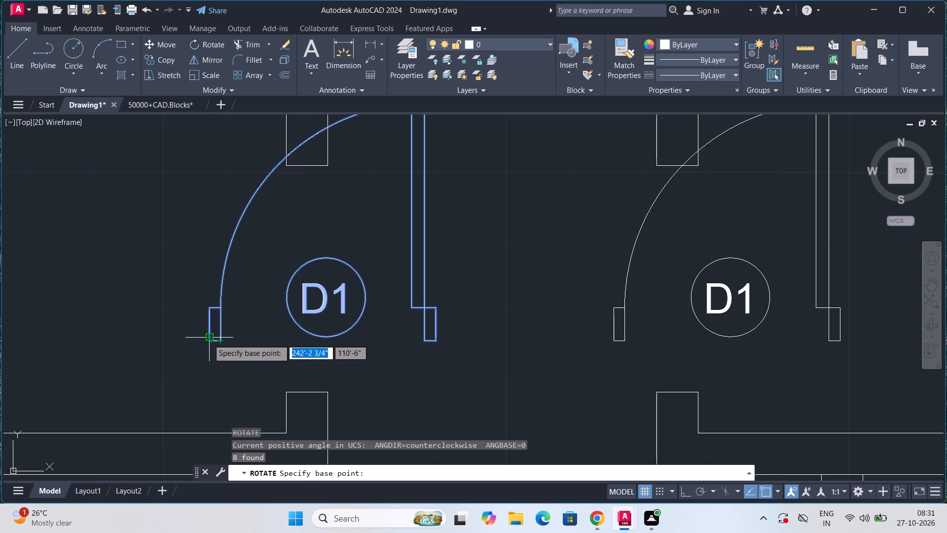
click(205, 343)
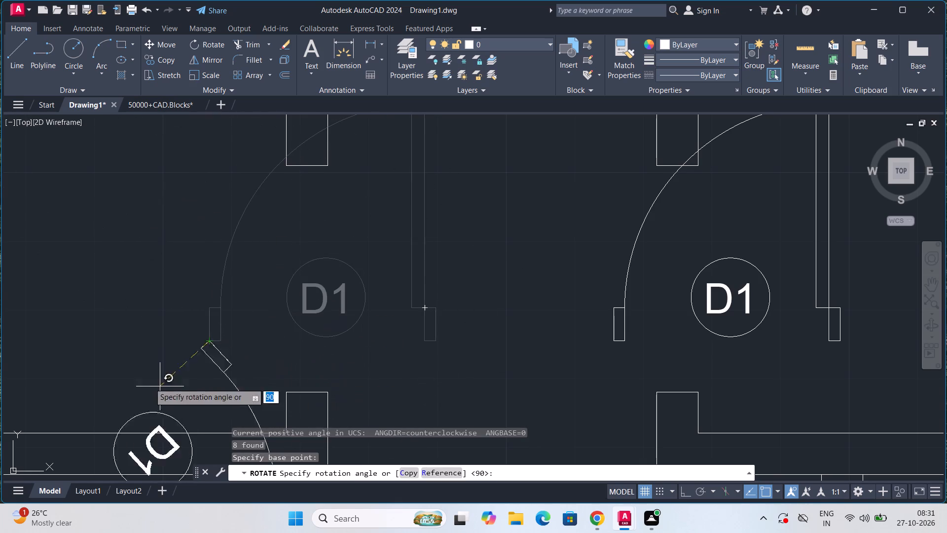
click(207, 305)
scroll(207, 305, down, 1)
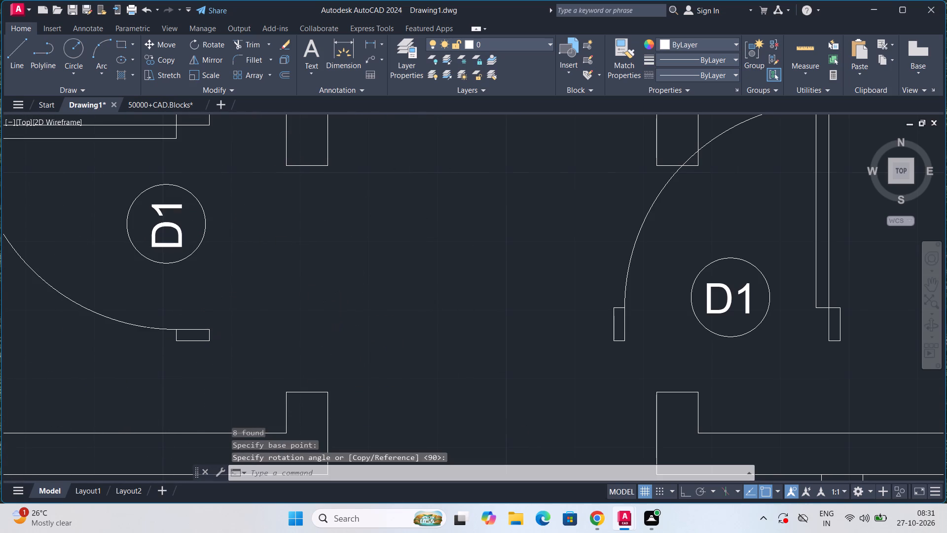
Mirror the rotated D1 door across a horizontal line through its upper frame's outer corner, erasing the source objects.
scroll(207, 305, down, 1)
middle_drag(207, 288, 241, 351)
scroll(239, 344, up, 1)
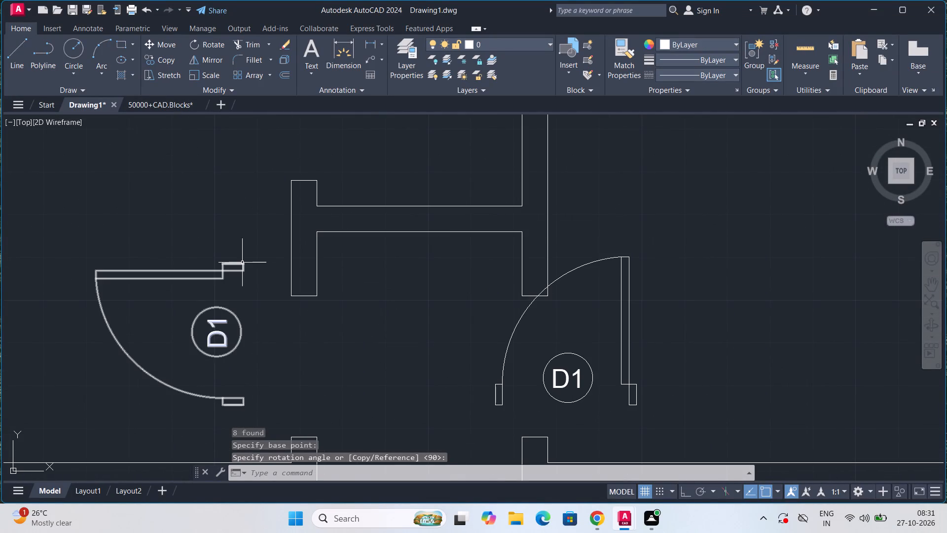
click(242, 263)
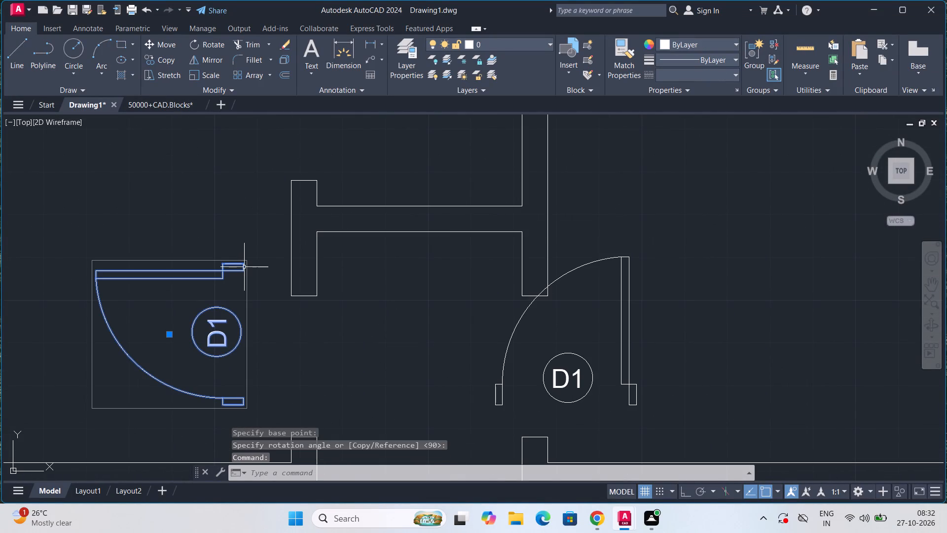
key(m)
key(i)
key(Return)
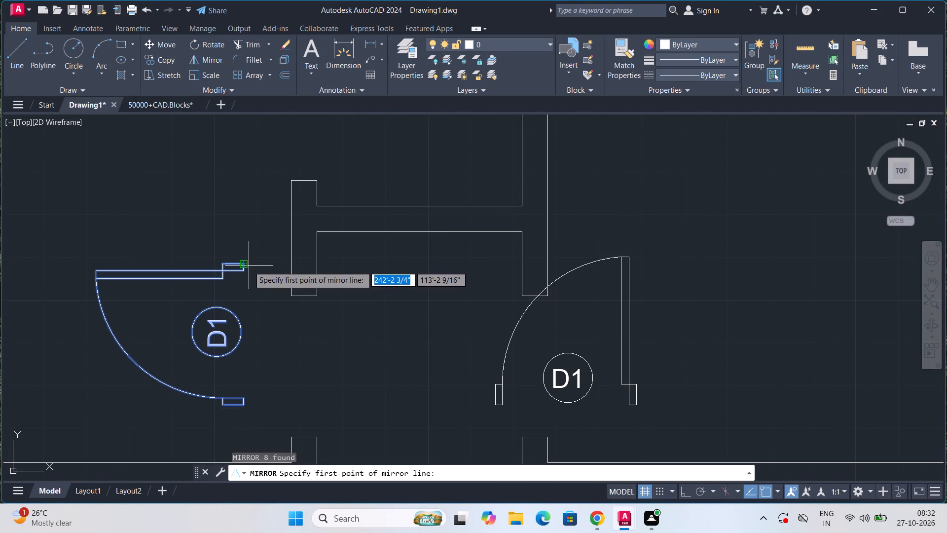
click(247, 266)
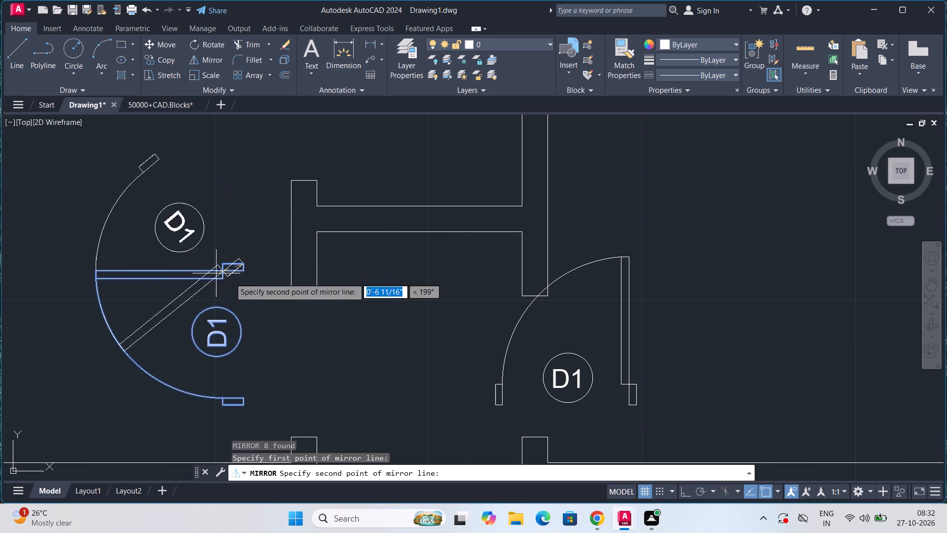
click(679, 488)
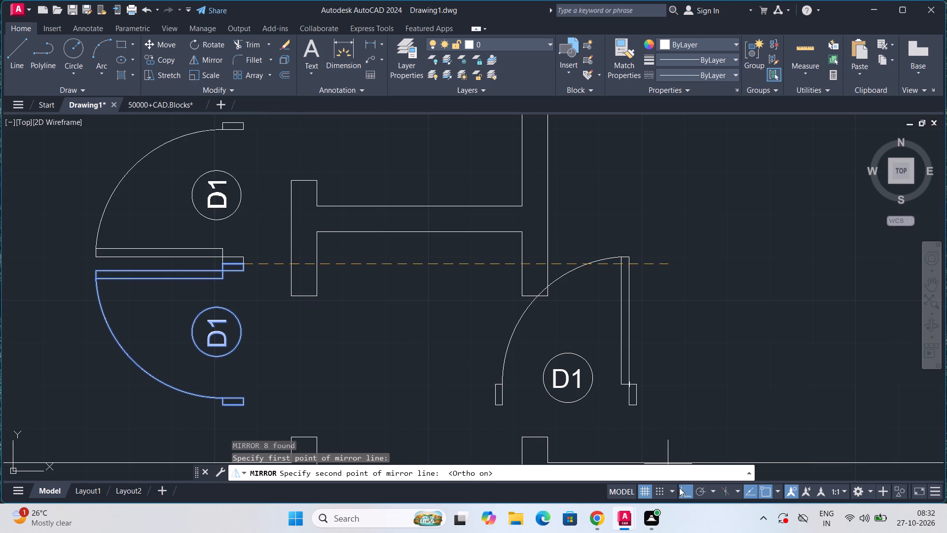
click(197, 262)
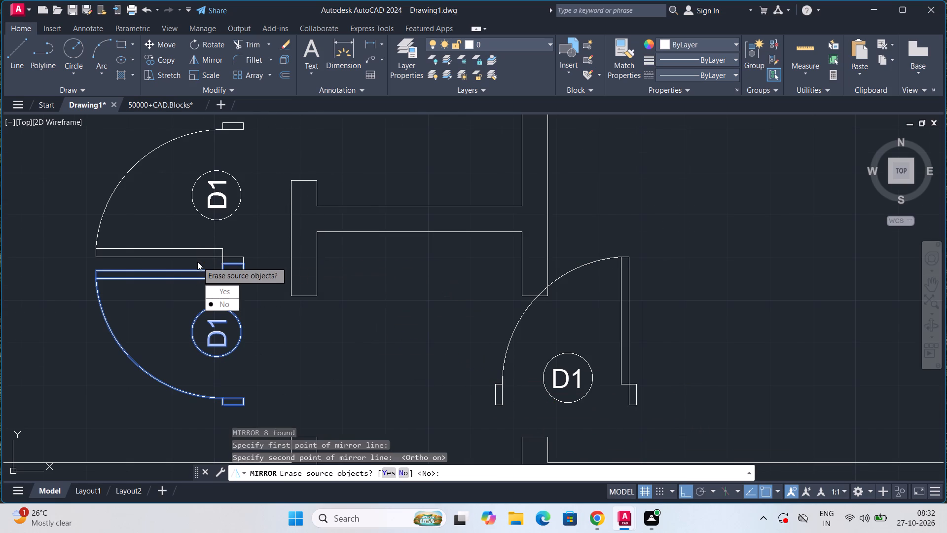
scroll(197, 262, down, 3)
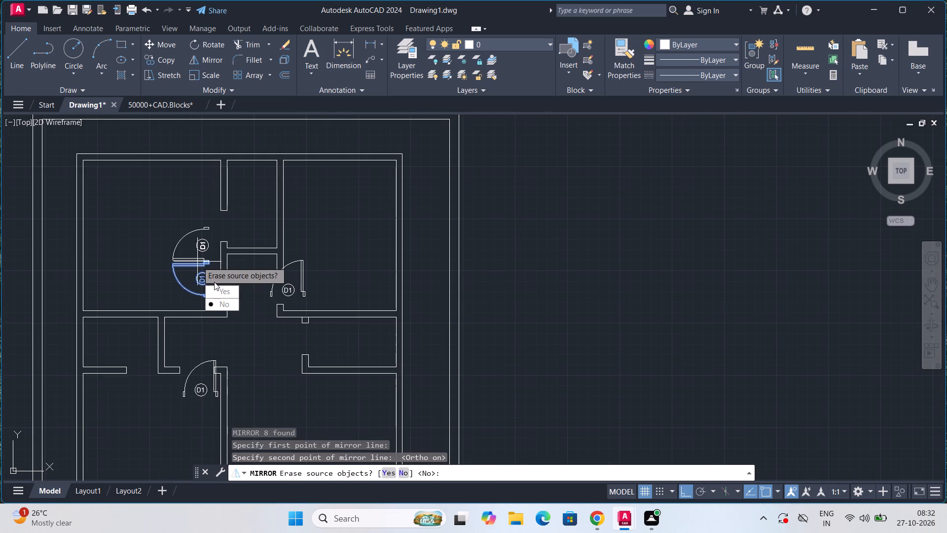
drag(218, 291, 197, 262)
Move the mirrored D1 door by its lower frame's bottom-right corner onto the lower wall corner of the upper-left room's doorway.
scroll(197, 262, up, 1)
click(197, 259)
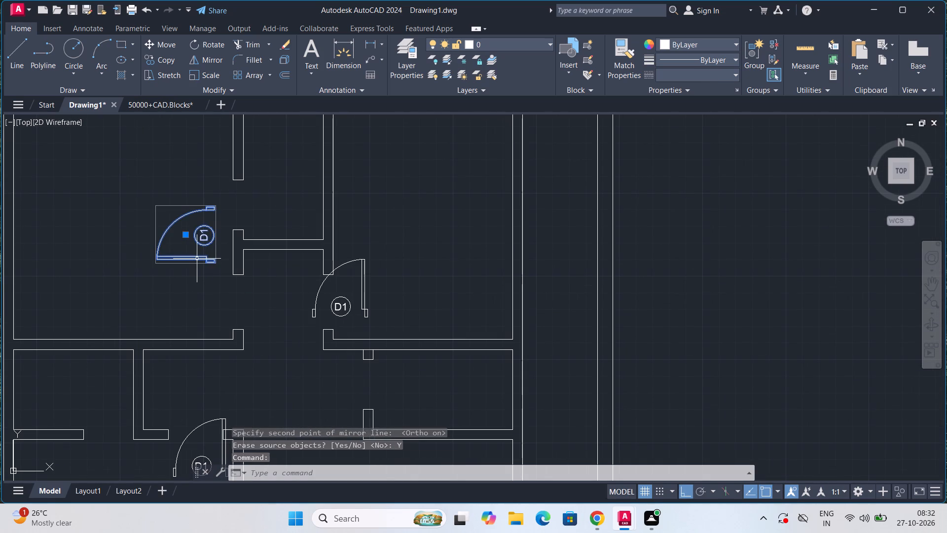
key(m)
key(Return)
scroll(197, 259, up, 3)
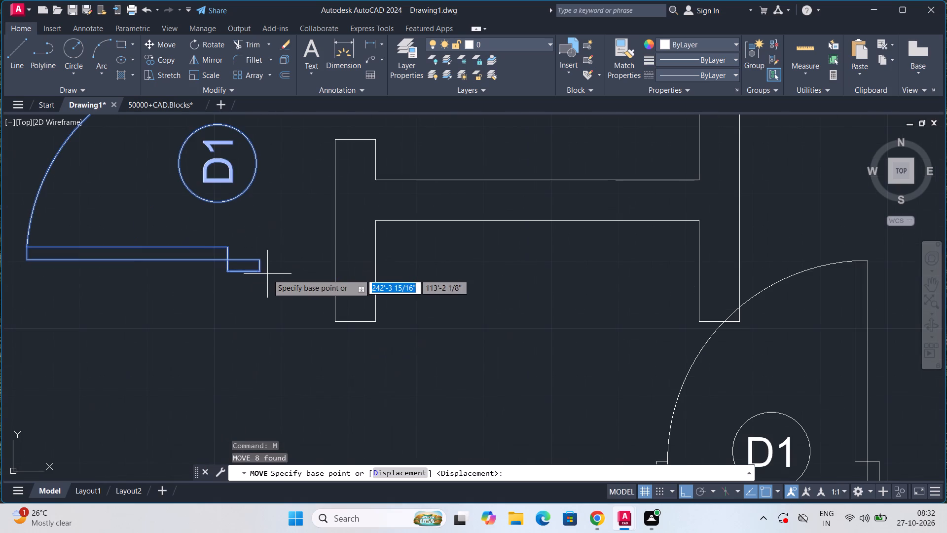
click(260, 271)
scroll(276, 328, down, 4)
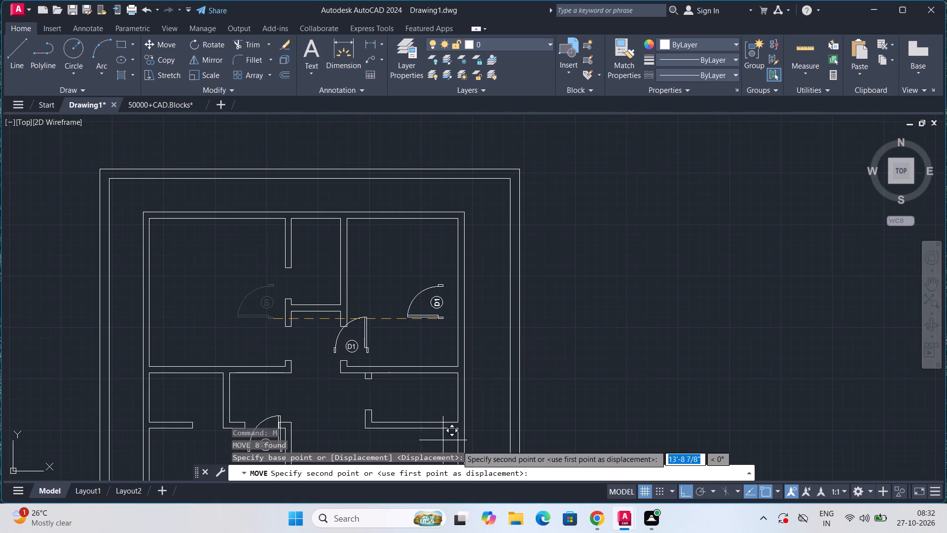
click(681, 492)
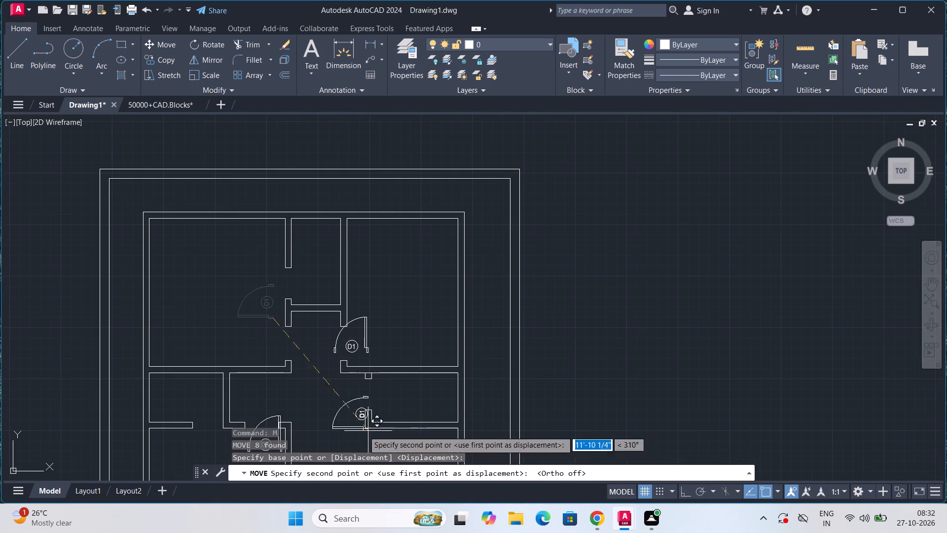
scroll(288, 419, up, 4)
middle_drag(306, 281, 283, 506)
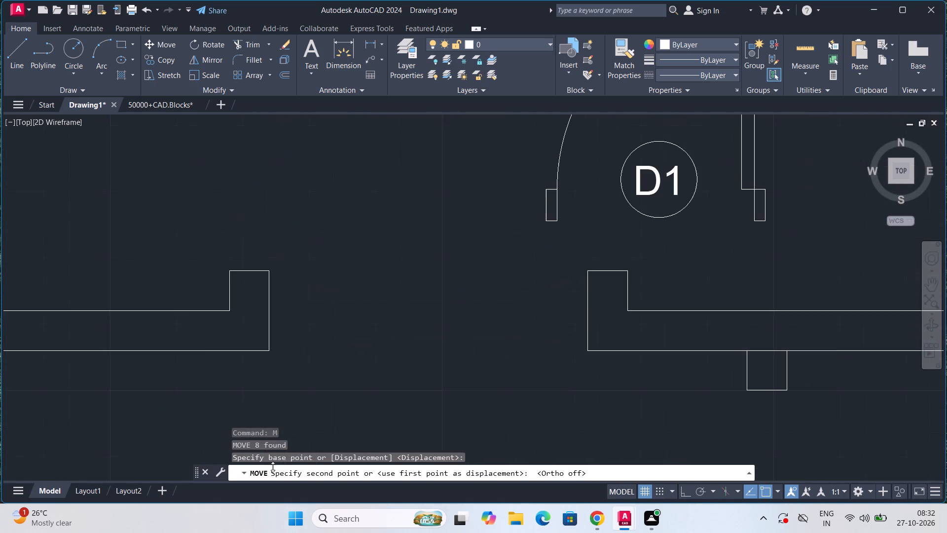
scroll(257, 359, down, 3)
scroll(257, 341, up, 4)
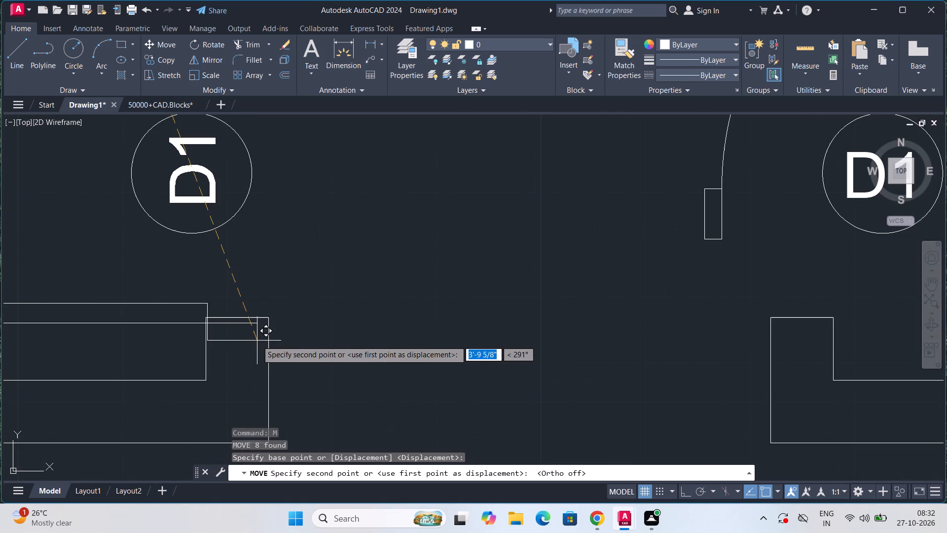
click(269, 316)
Rotate the upper-right room's D1 door 90 degrees clockwise about its left frame's lower corner.
scroll(309, 296, down, 3)
scroll(273, 267, up, 2)
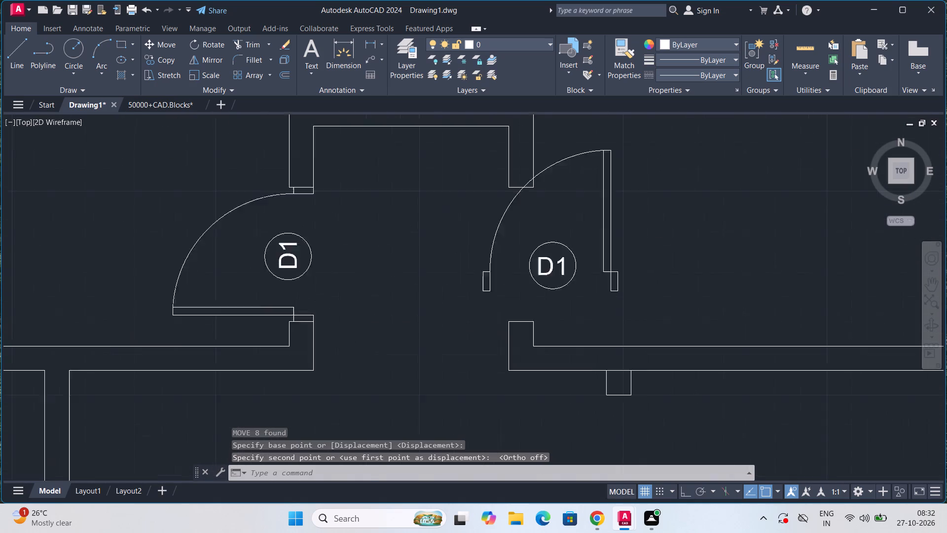
scroll(273, 266, up, 1)
middle_drag(279, 263, 273, 437)
scroll(317, 284, up, 1)
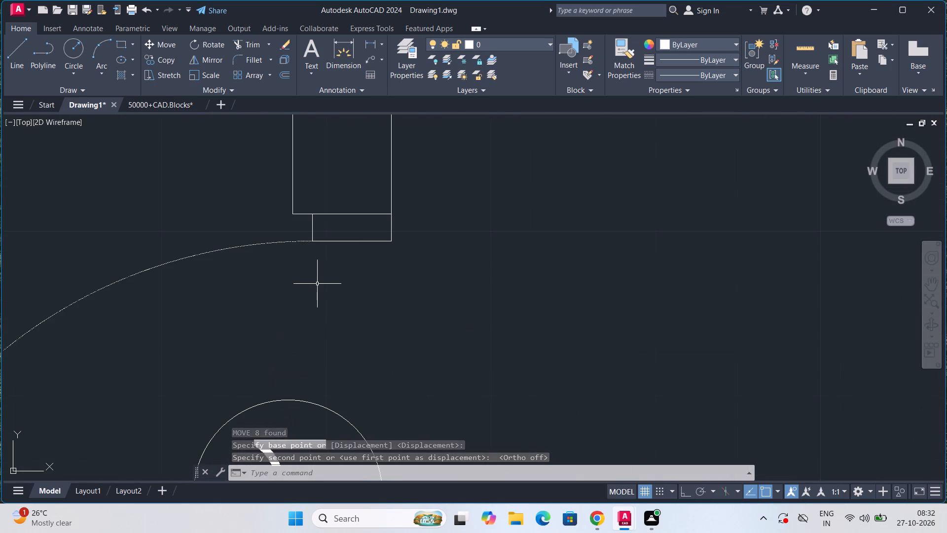
scroll(317, 284, down, 7)
middle_drag(347, 335, 342, 325)
scroll(343, 302, up, 3)
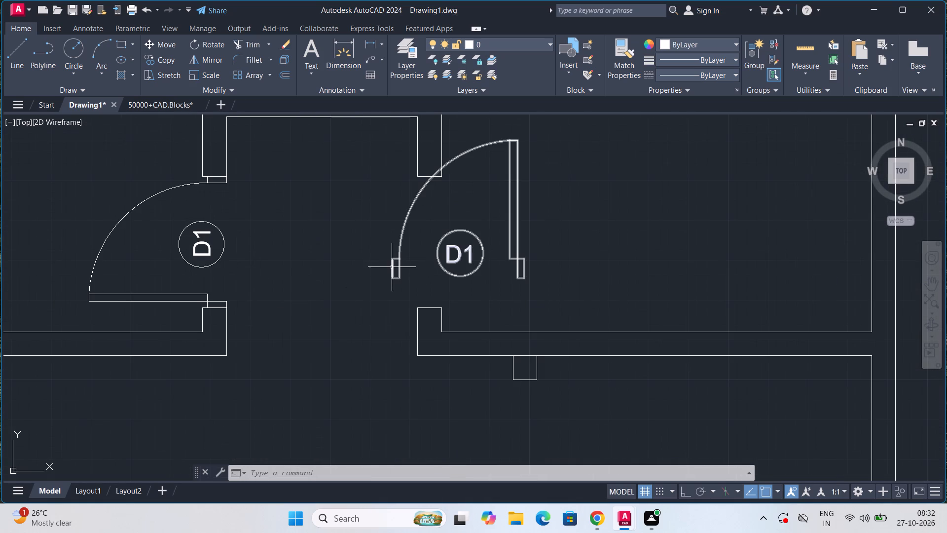
click(392, 267)
key(m)
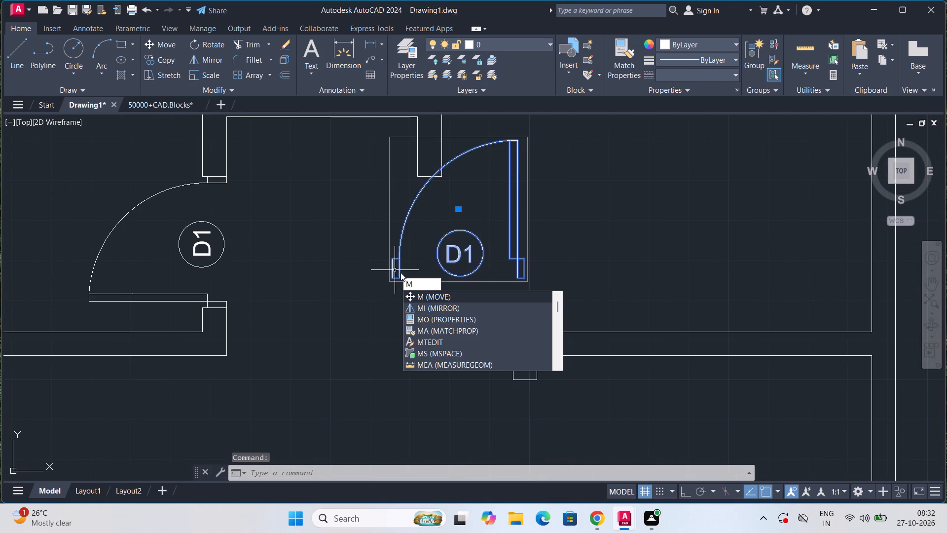
key(BackSpace)
text(RO)
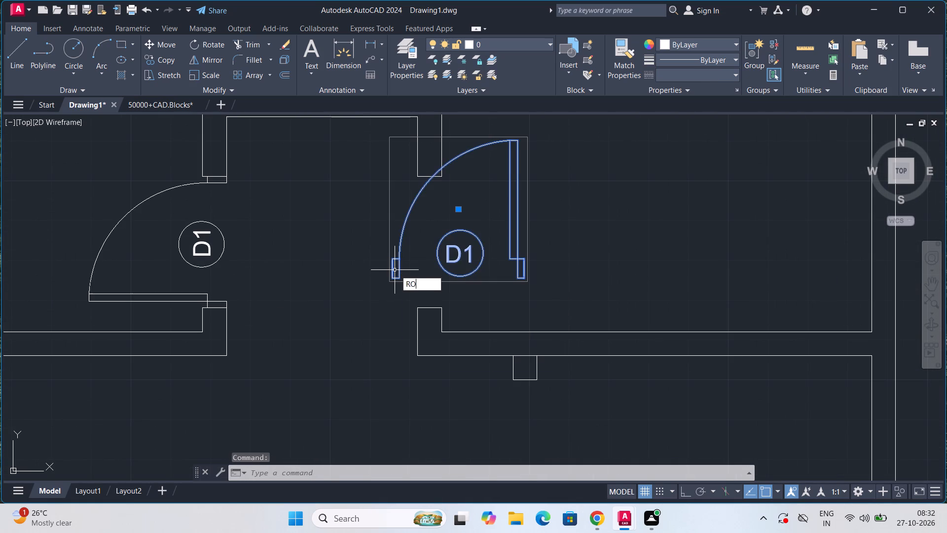
key(Return)
scroll(397, 284, up, 3)
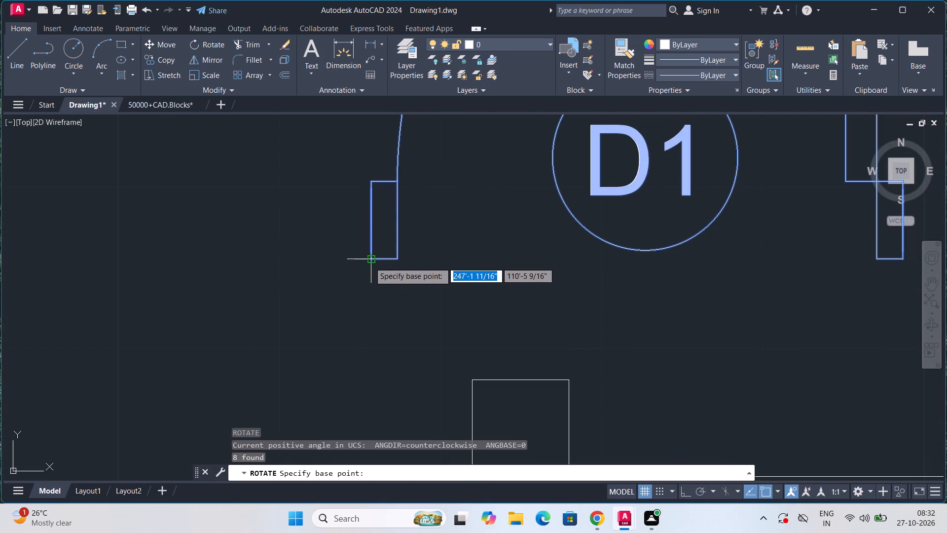
click(369, 261)
scroll(387, 279, down, 3)
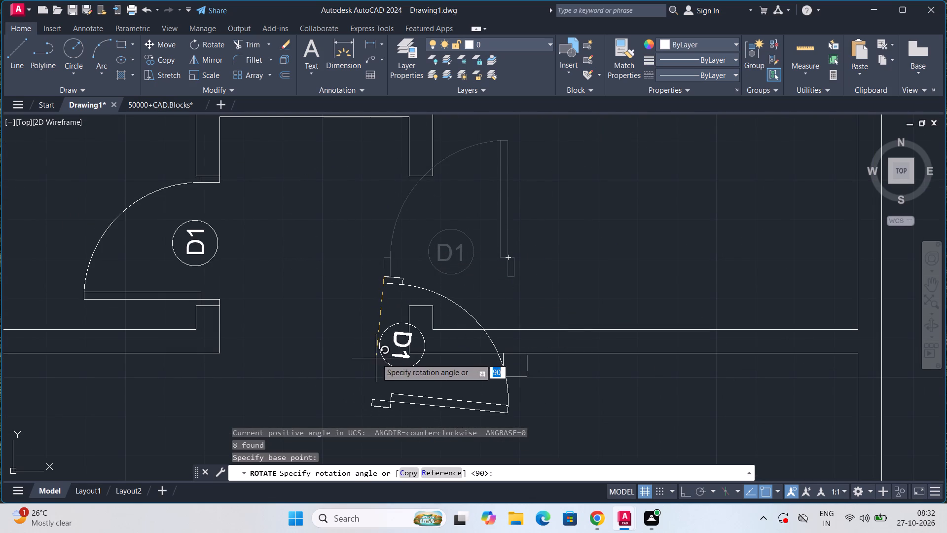
click(684, 489)
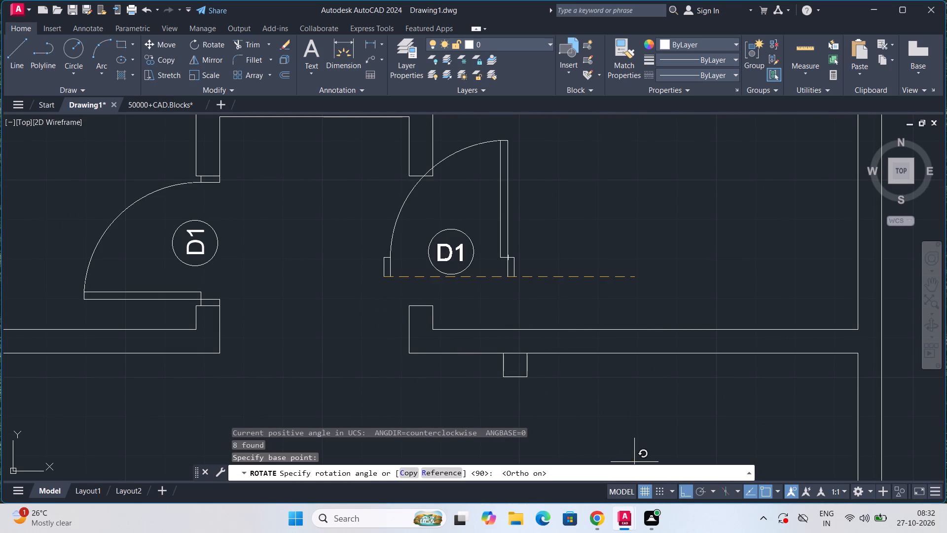
click(364, 359)
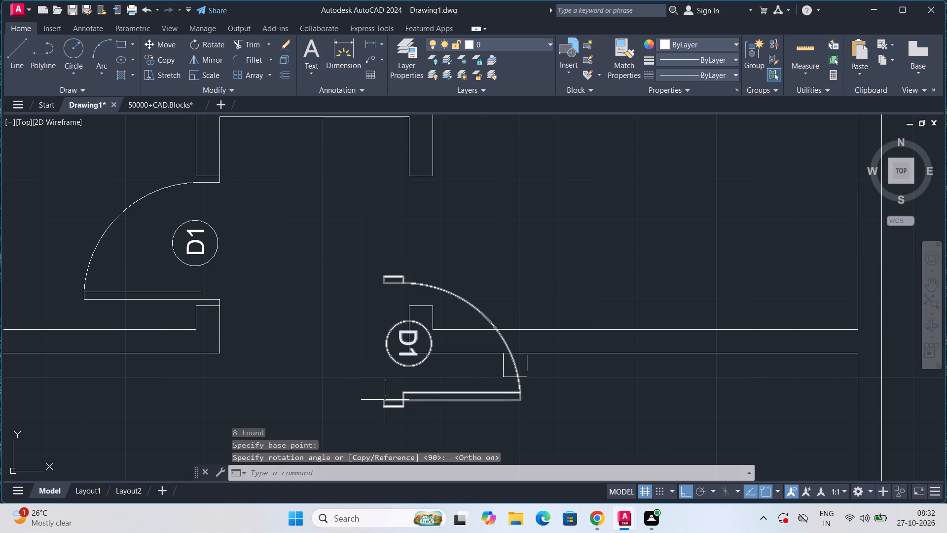
Move the rotated D1 door by its lower frame's bottom-left corner onto the lower wall corner of the upper-right room's doorway.
click(385, 400)
key(m)
key(Return)
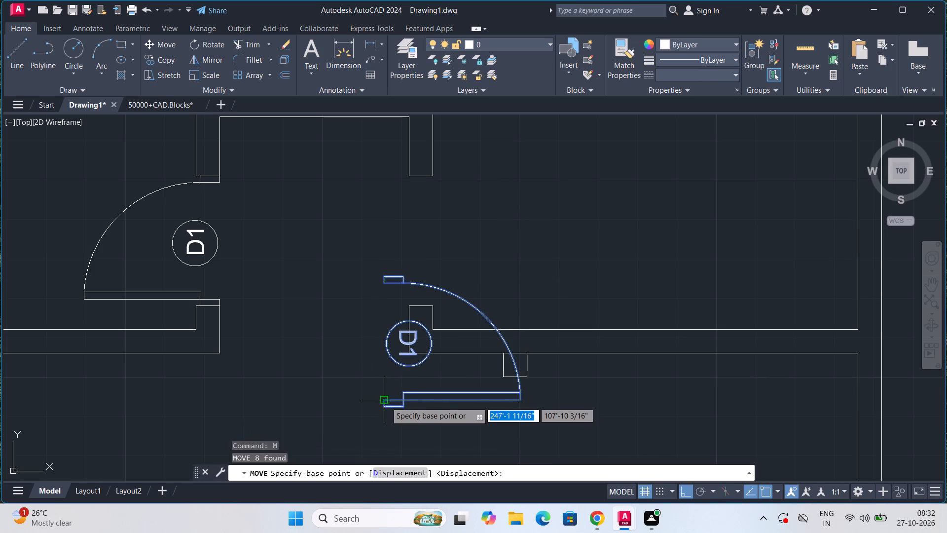
scroll(384, 407, up, 4)
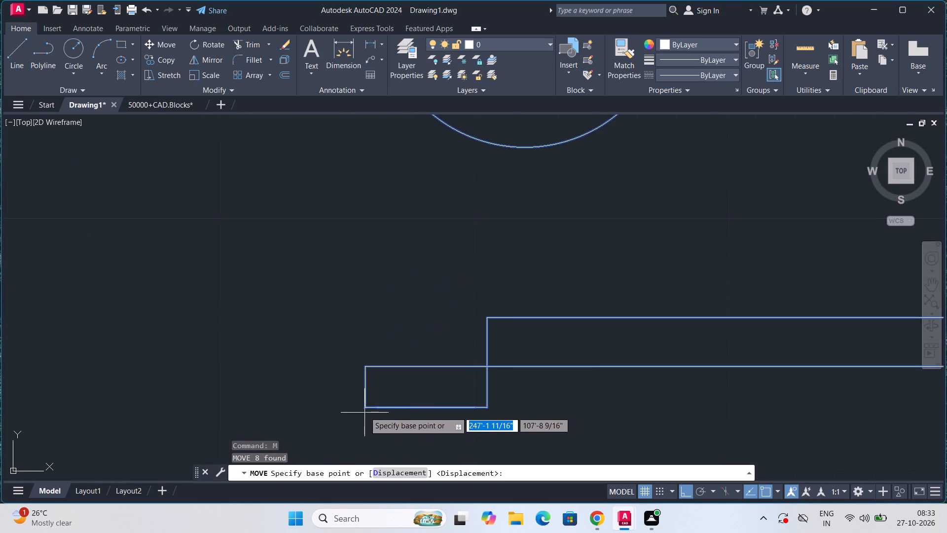
click(364, 407)
scroll(379, 341, down, 4)
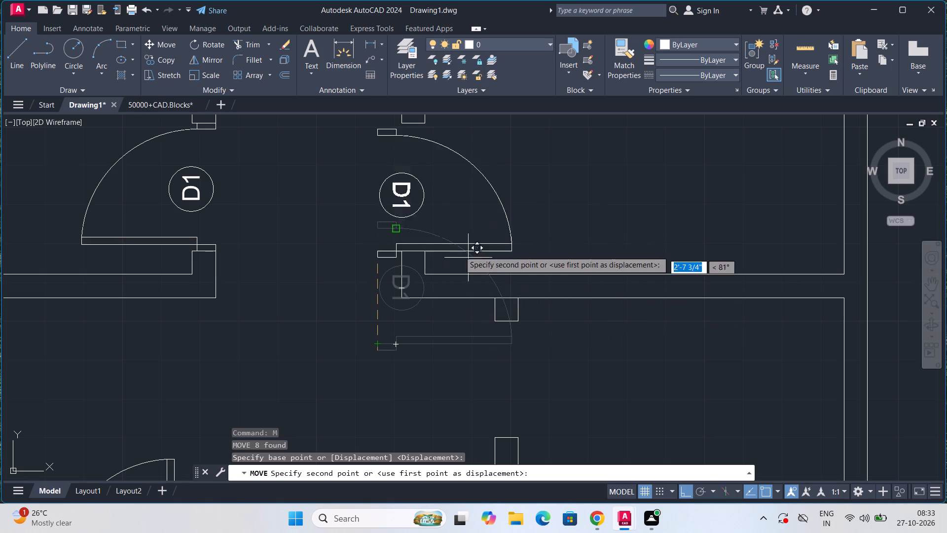
click(681, 490)
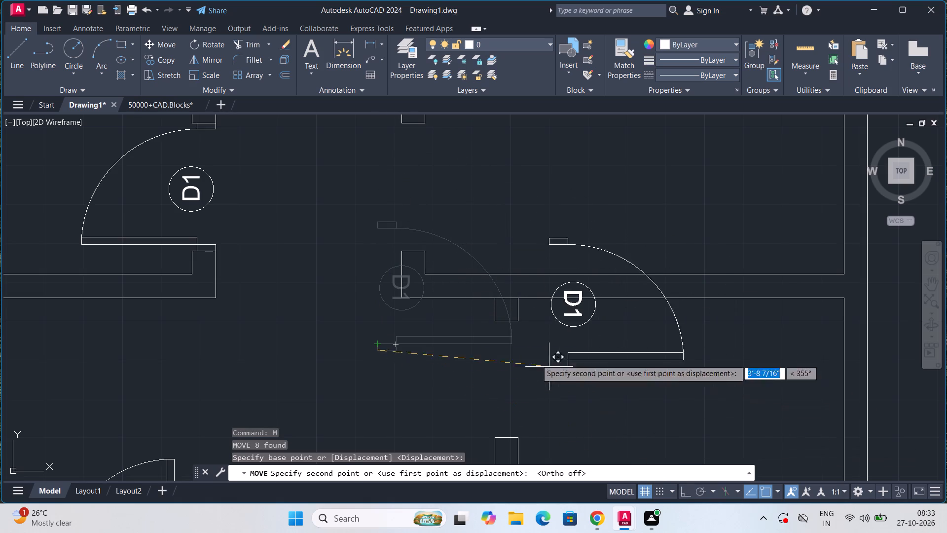
scroll(413, 278, up, 3)
middle_drag(413, 278, 446, 421)
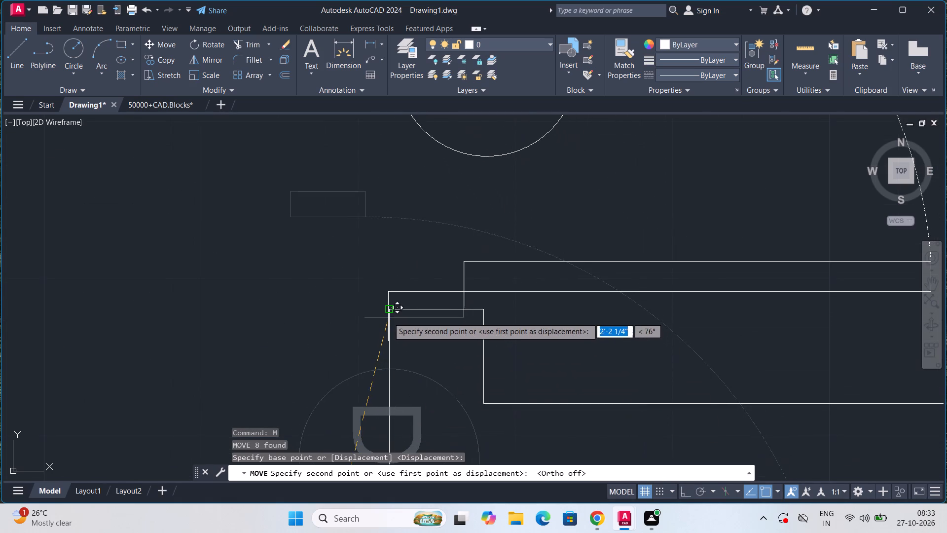
scroll(387, 314, up, 3)
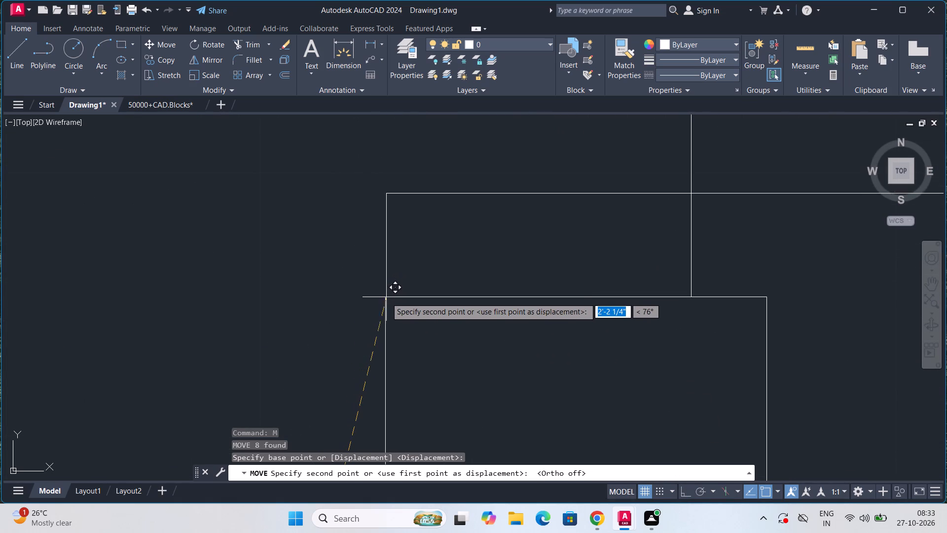
click(385, 299)
scroll(385, 299, down, 5)
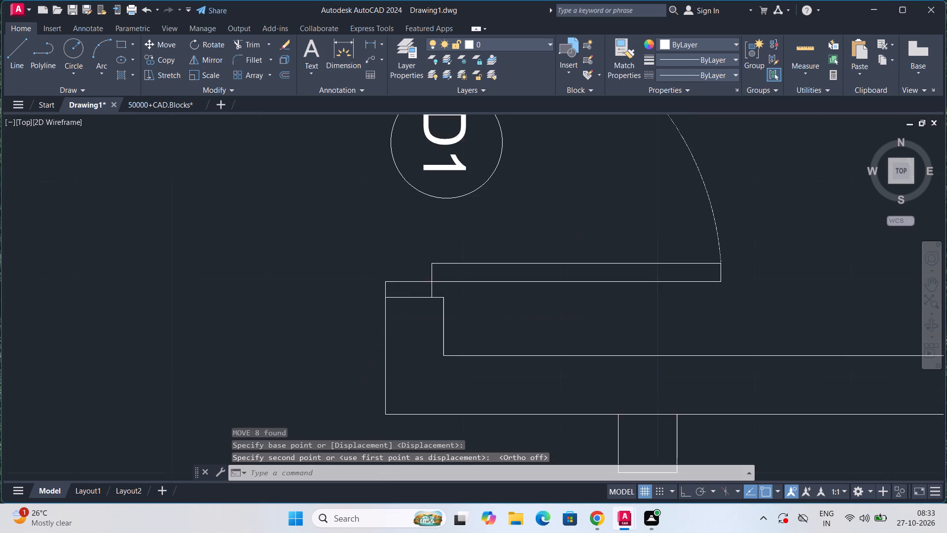
Mirror the middle-left room's D1 door across a horizontal line through its right frame's bottom corner, erasing the source objects.
scroll(385, 299, down, 3)
middle_drag(364, 348, 378, 222)
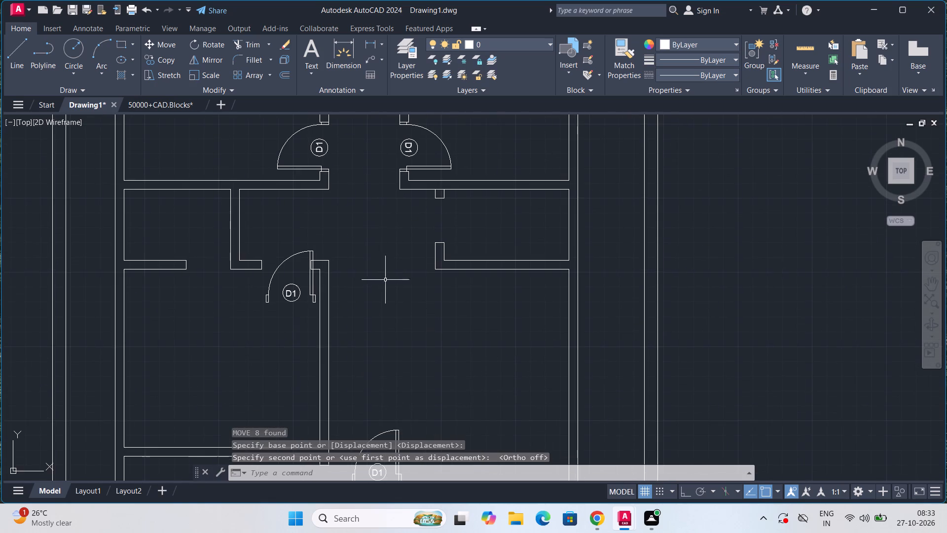
scroll(386, 300, down, 1)
middle_drag(347, 320, 364, 239)
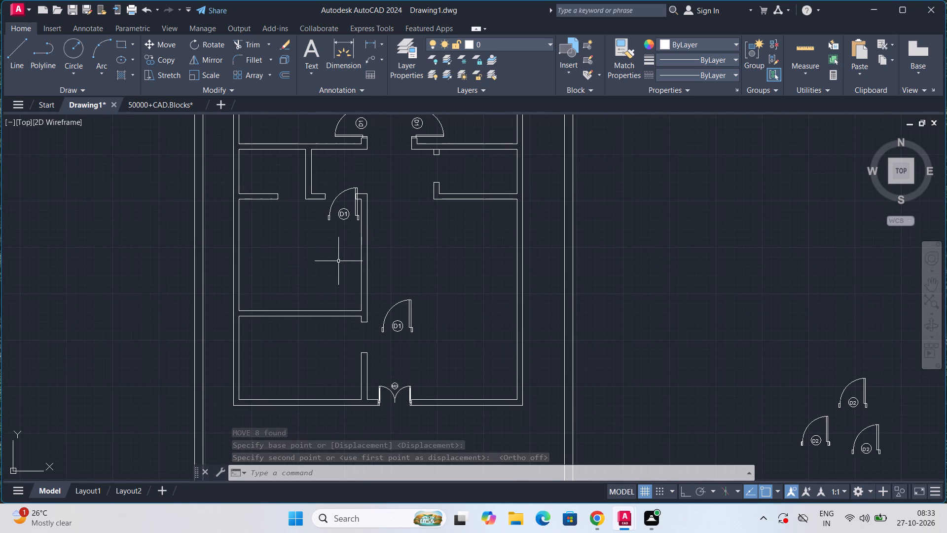
scroll(338, 237, up, 4)
middle_drag(338, 237, 337, 394)
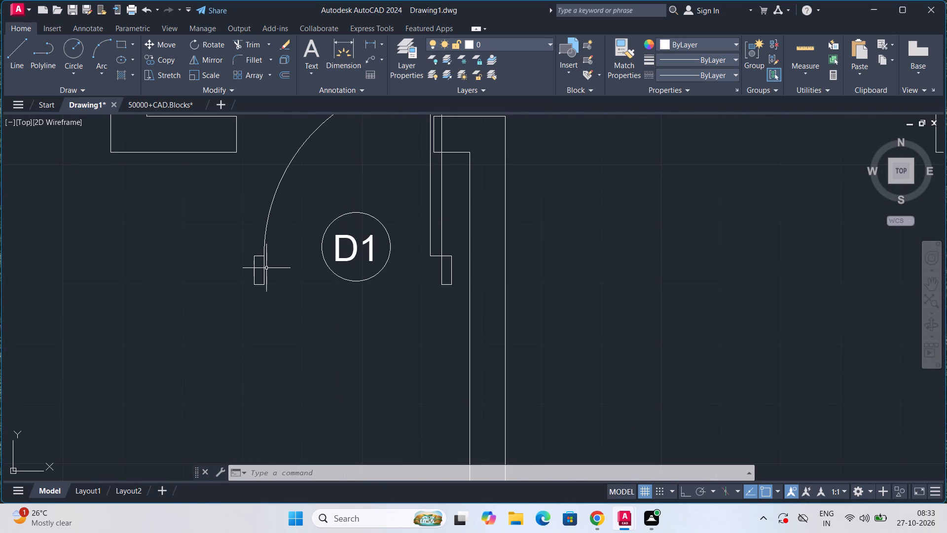
click(263, 267)
scroll(263, 267, down, 1)
middle_drag(263, 267, 275, 344)
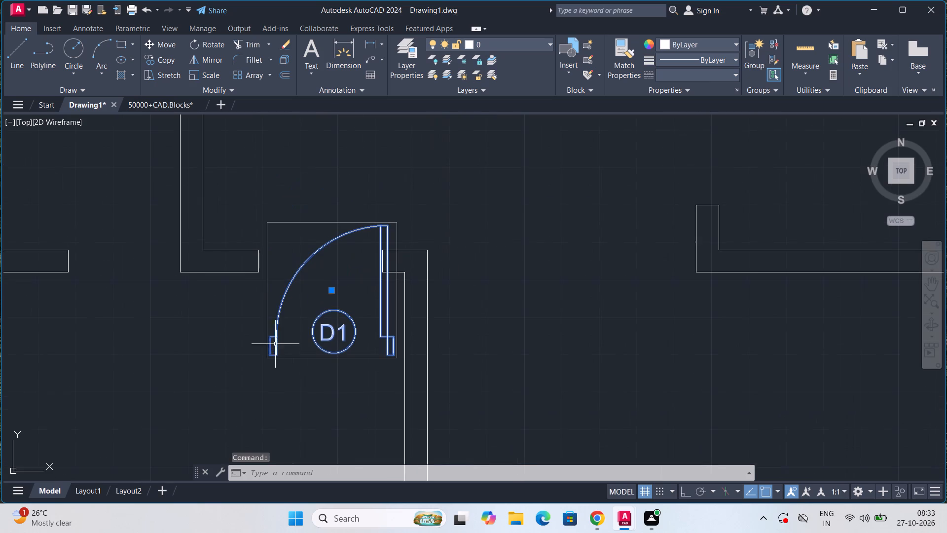
key(m)
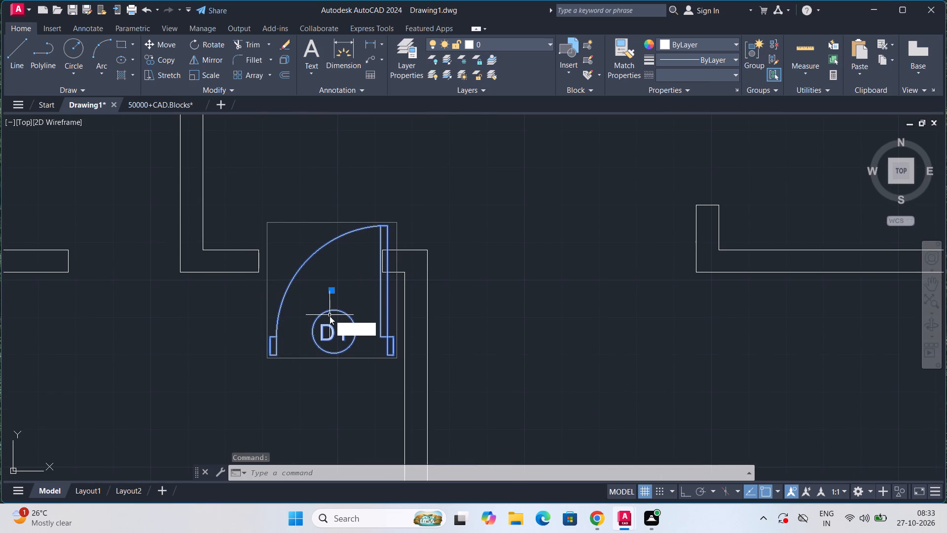
key(o)
key(i)
key(BackSpace)
key(i)
key(Return)
click(395, 357)
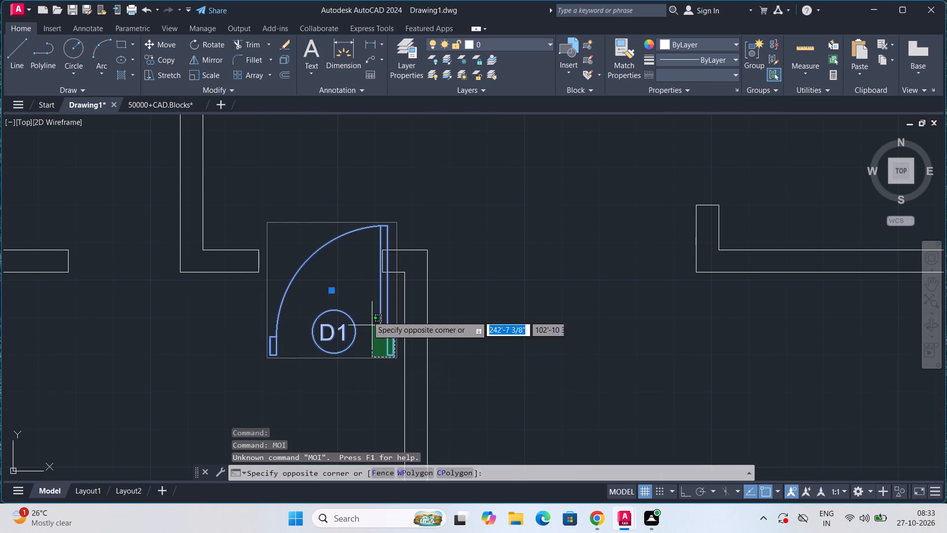
key(Escape)
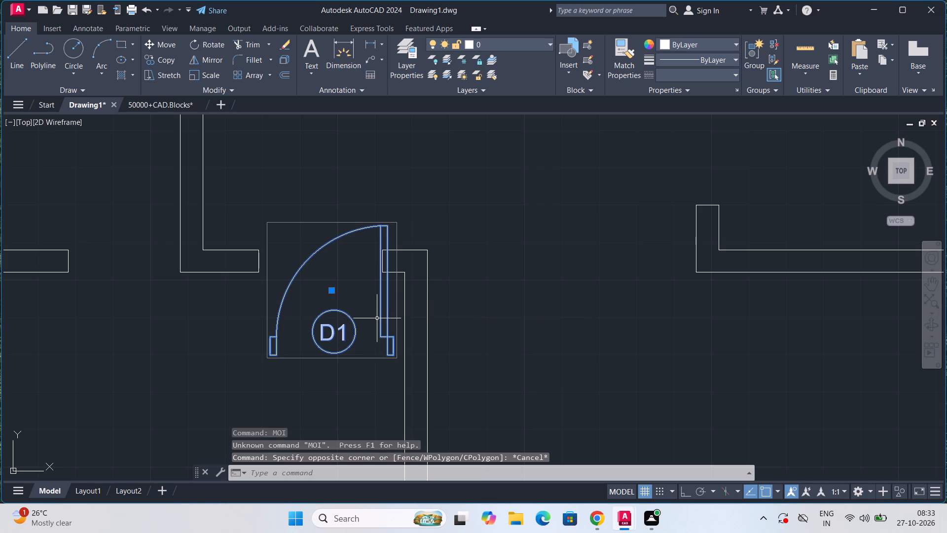
key(m)
key(i)
key(Return)
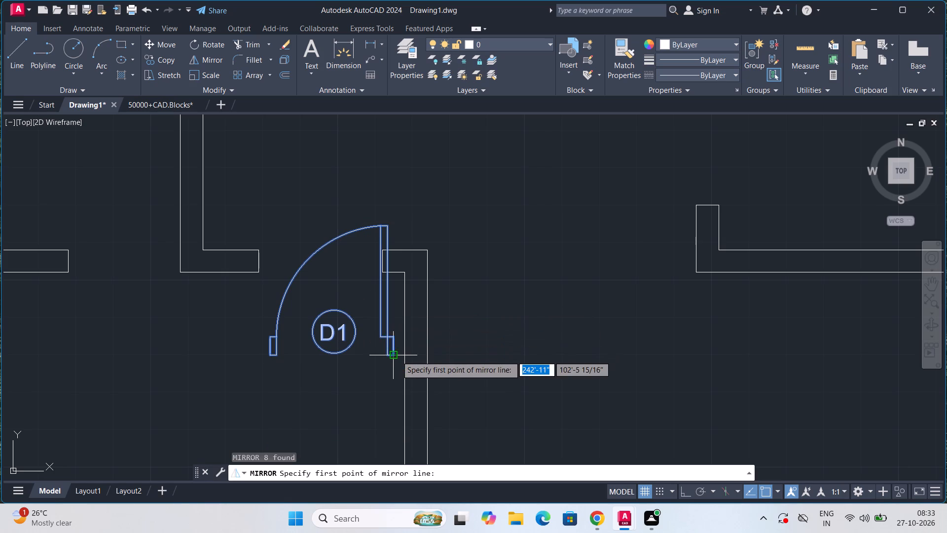
click(397, 354)
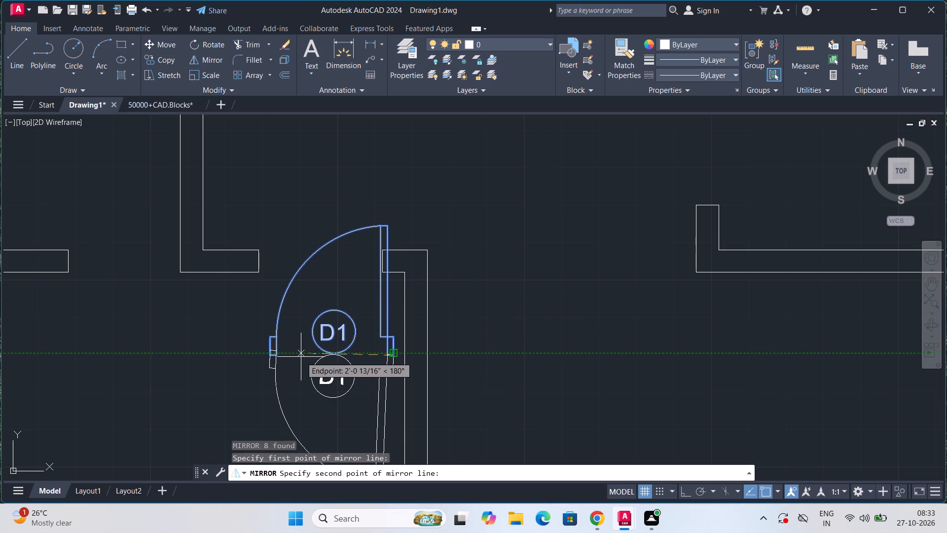
click(685, 490)
click(275, 391)
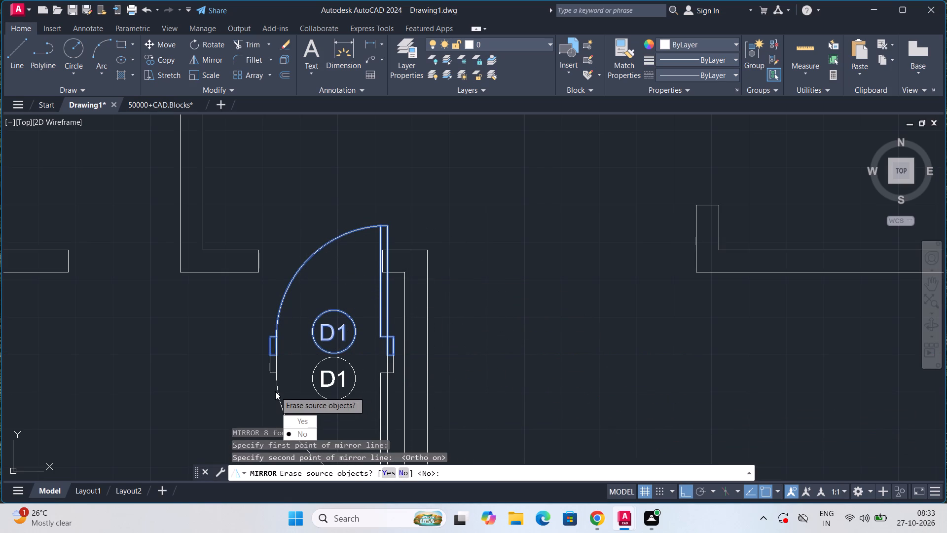
drag(297, 417, 275, 391)
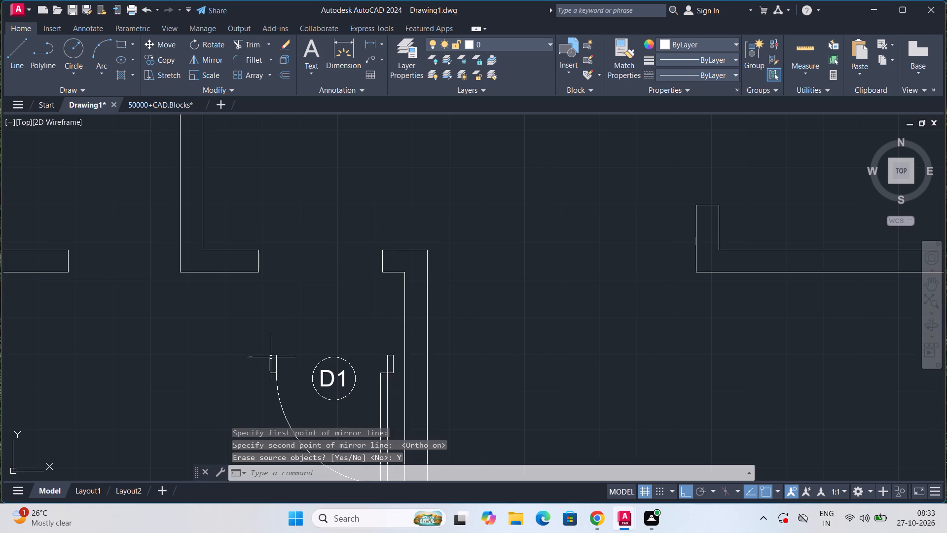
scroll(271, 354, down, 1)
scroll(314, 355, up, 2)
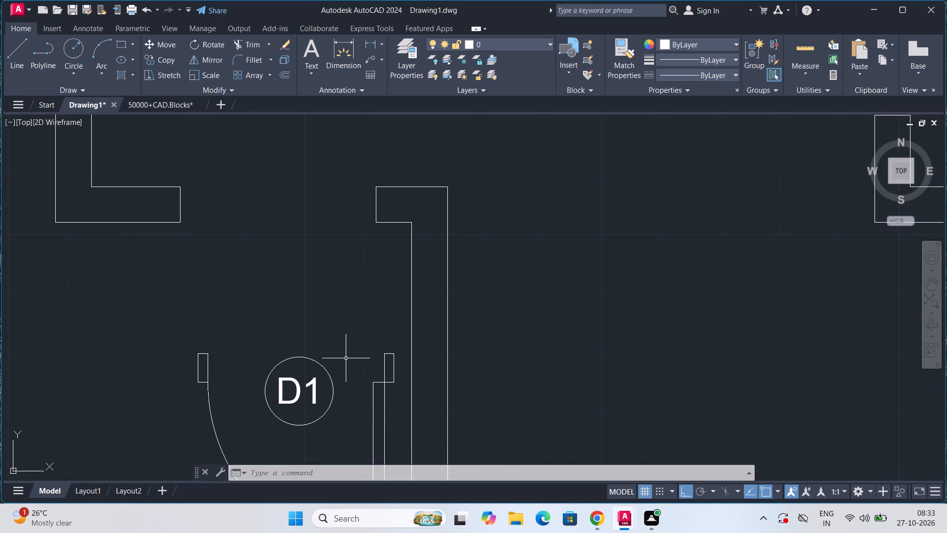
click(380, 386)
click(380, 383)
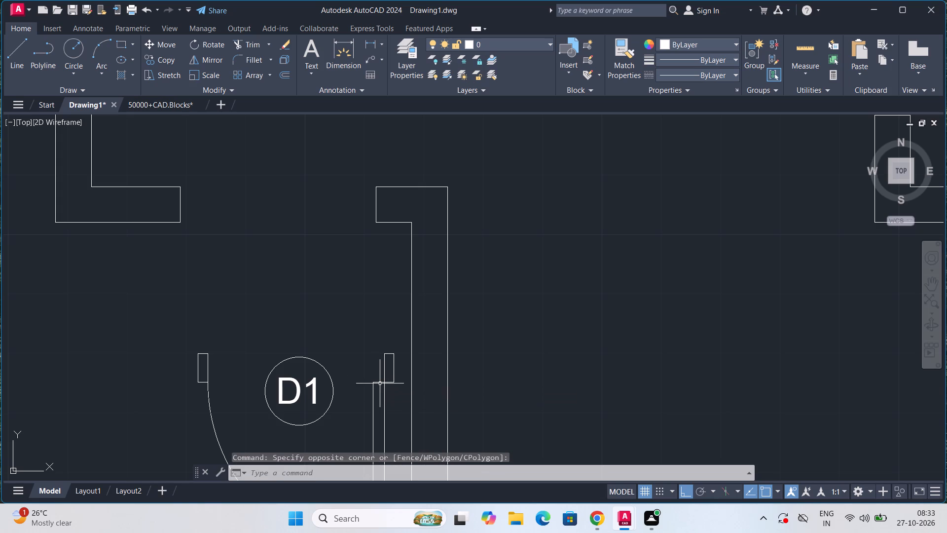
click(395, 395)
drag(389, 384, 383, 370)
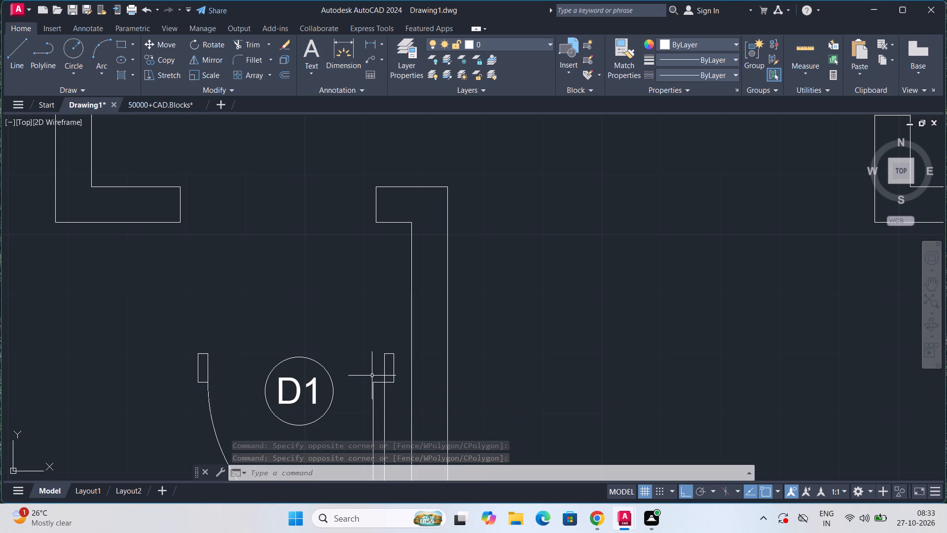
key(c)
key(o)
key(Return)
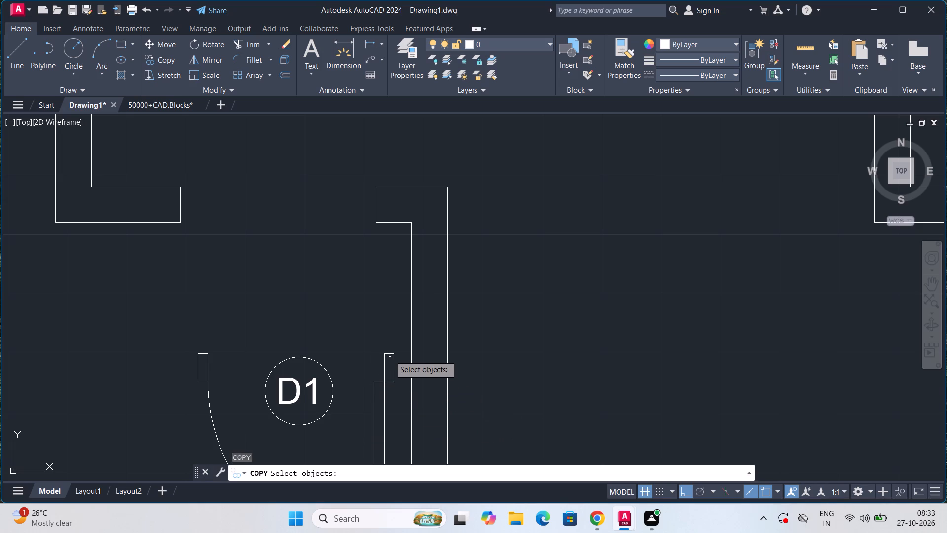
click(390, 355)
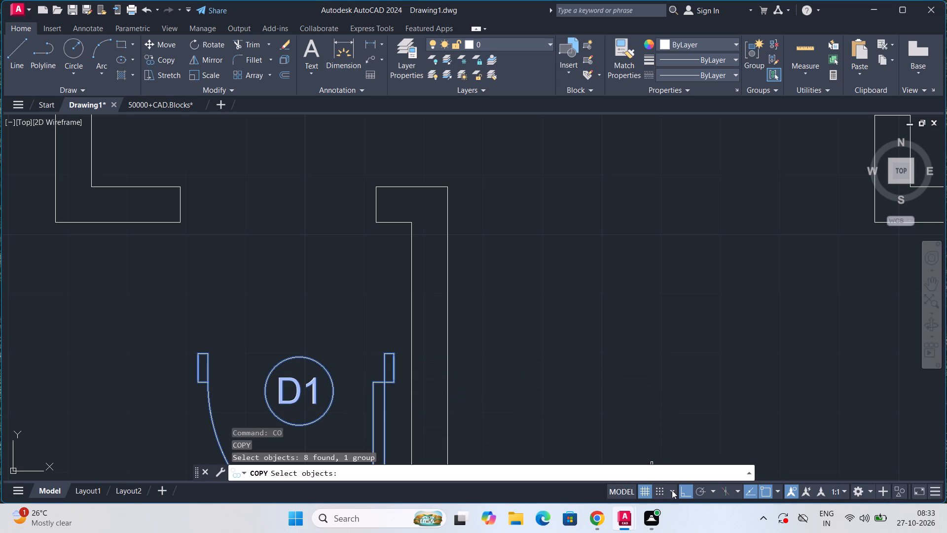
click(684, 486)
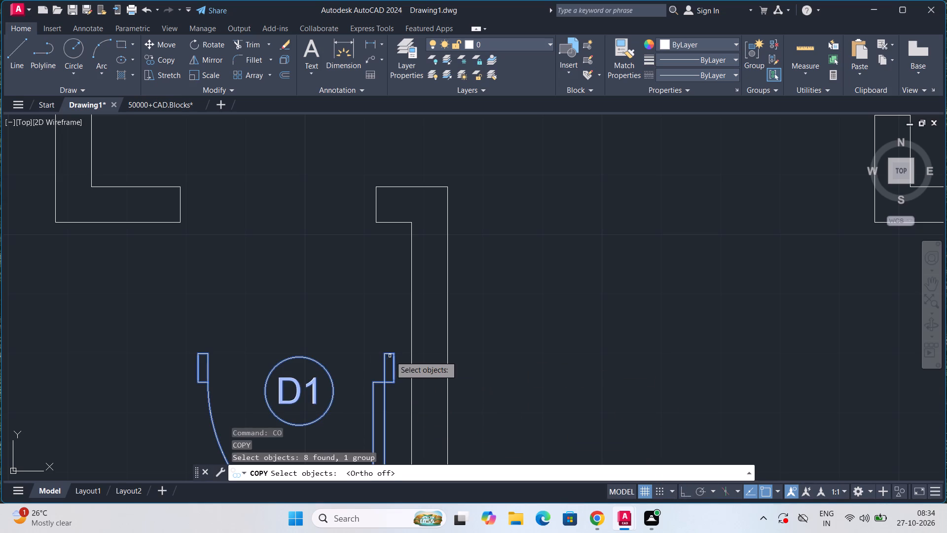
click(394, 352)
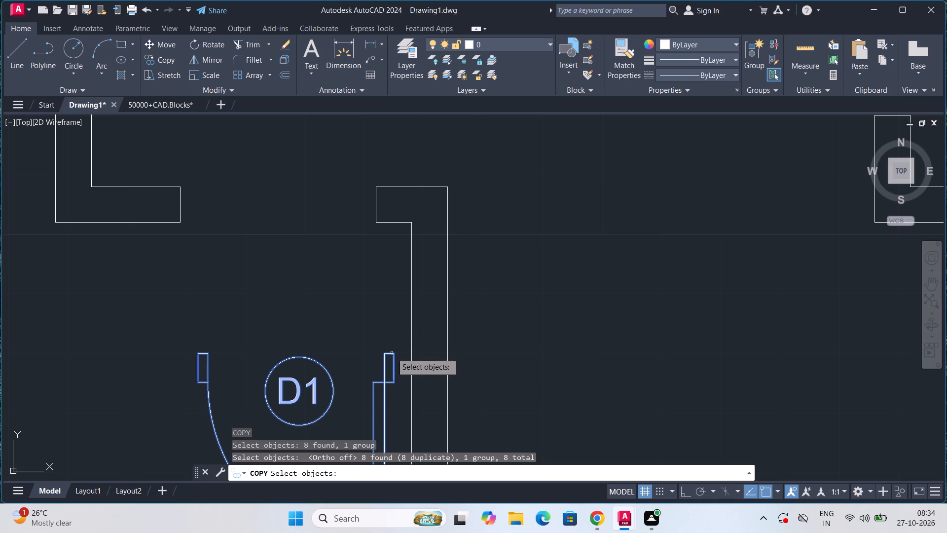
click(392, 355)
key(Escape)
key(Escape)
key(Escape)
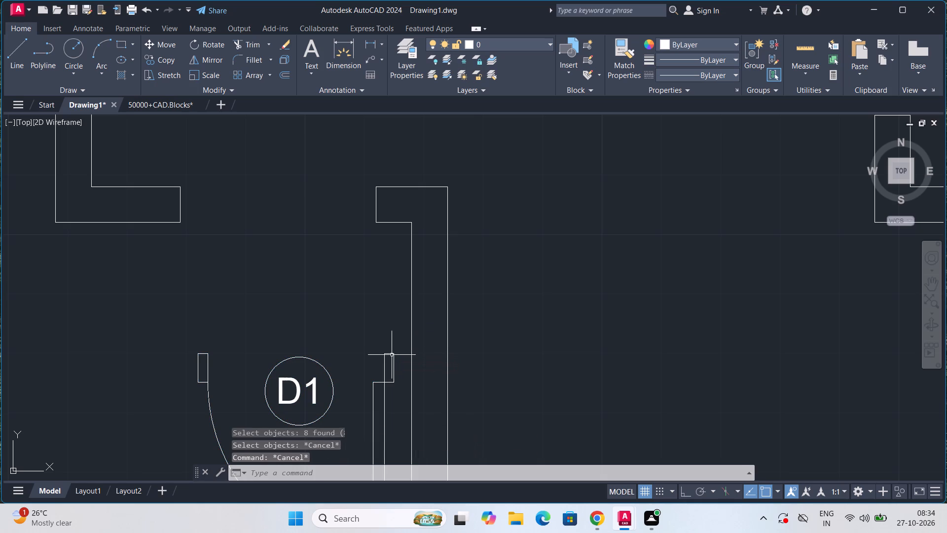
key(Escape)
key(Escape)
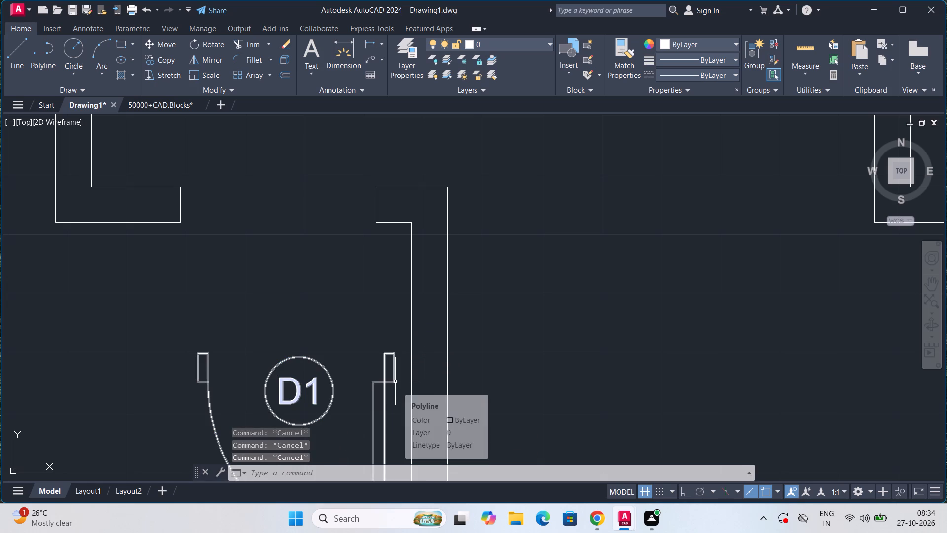
Copy the middle-left room's mirrored D1 door by its right frame's top-right corner to just beside the doorway's right-hand wall corner.
text(CO)
key(Return)
click(395, 381)
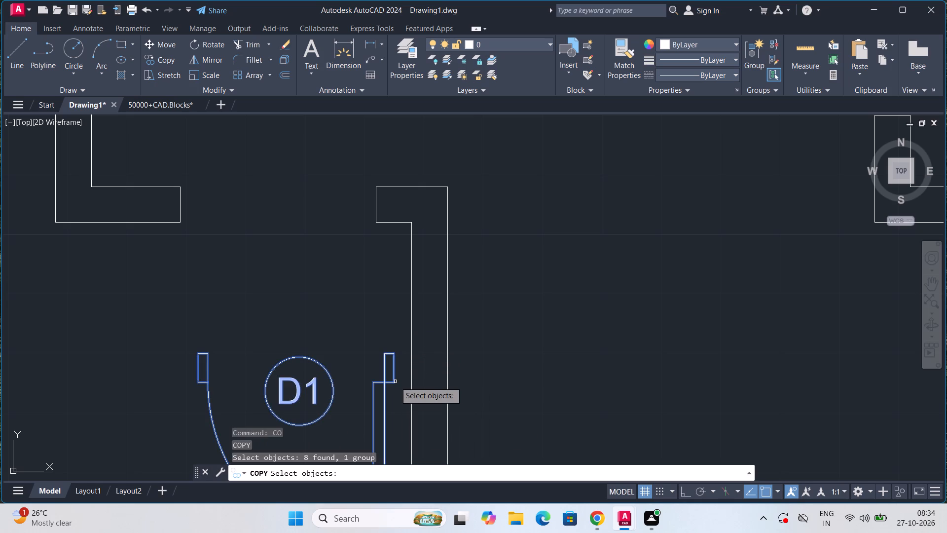
key(Return)
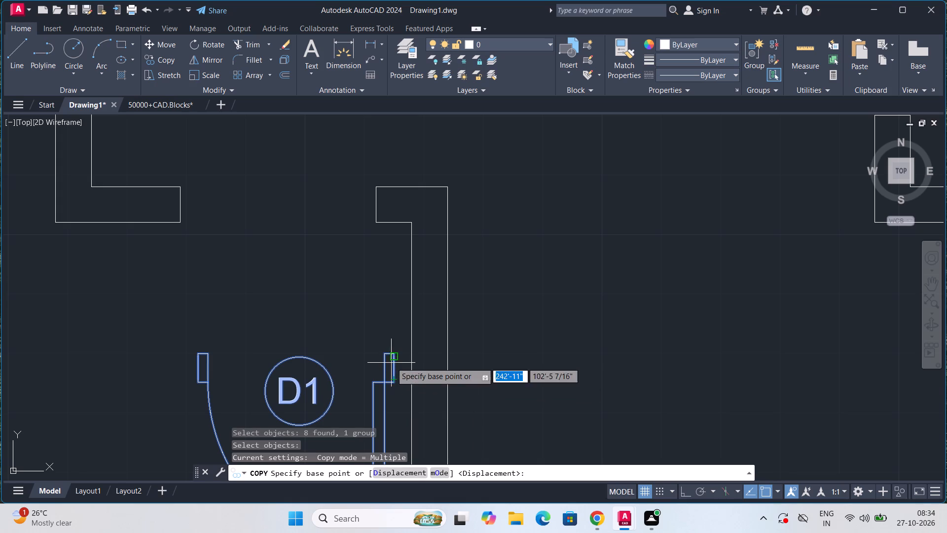
click(392, 357)
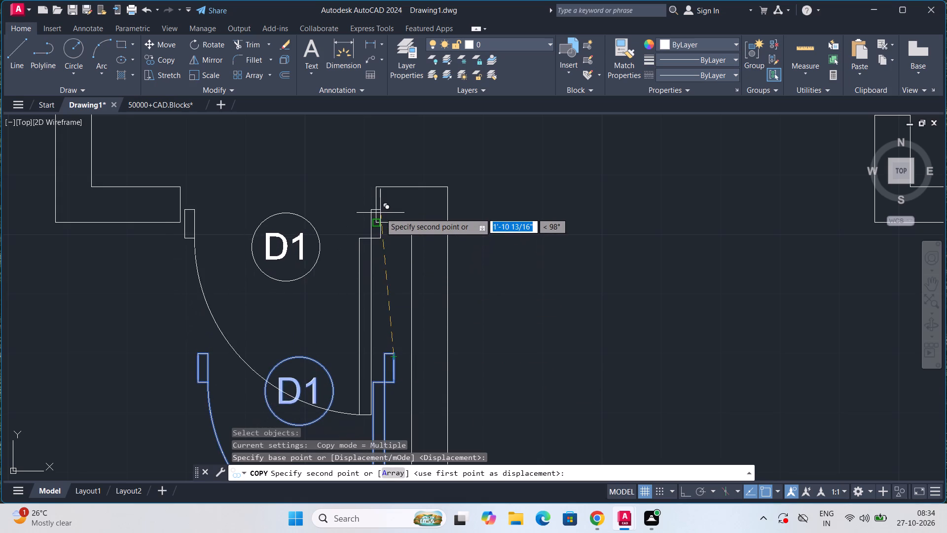
scroll(380, 213, up, 2)
middle_drag(380, 213, 407, 324)
scroll(380, 270, up, 2)
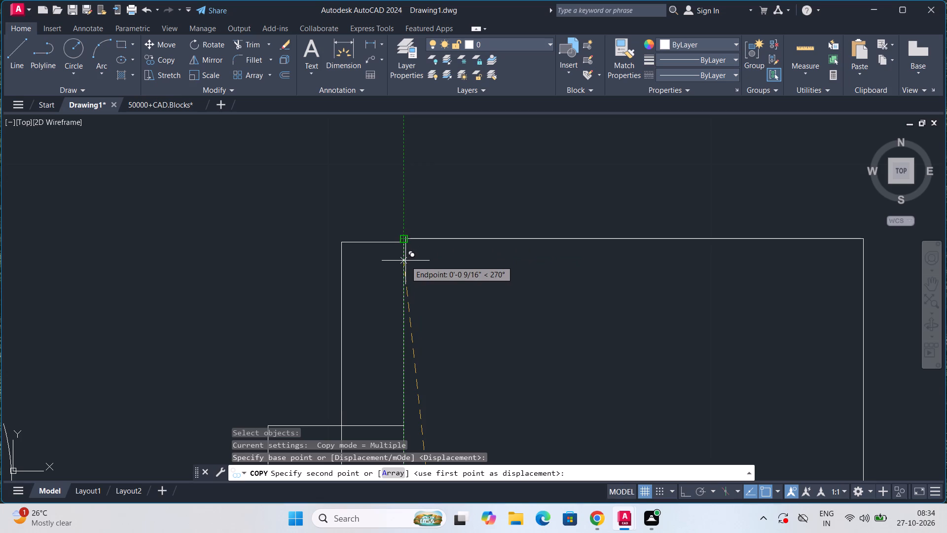
scroll(405, 261, up, 4)
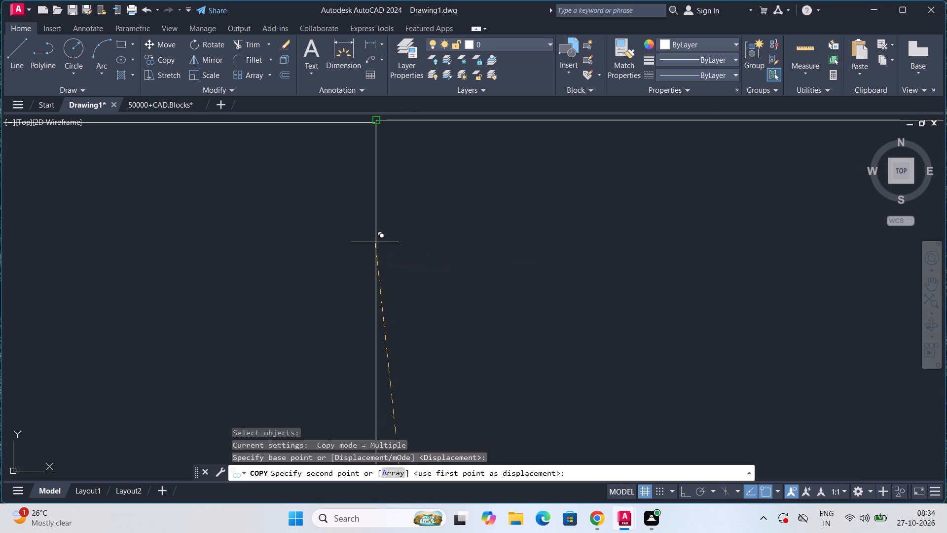
scroll(375, 241, down, 3)
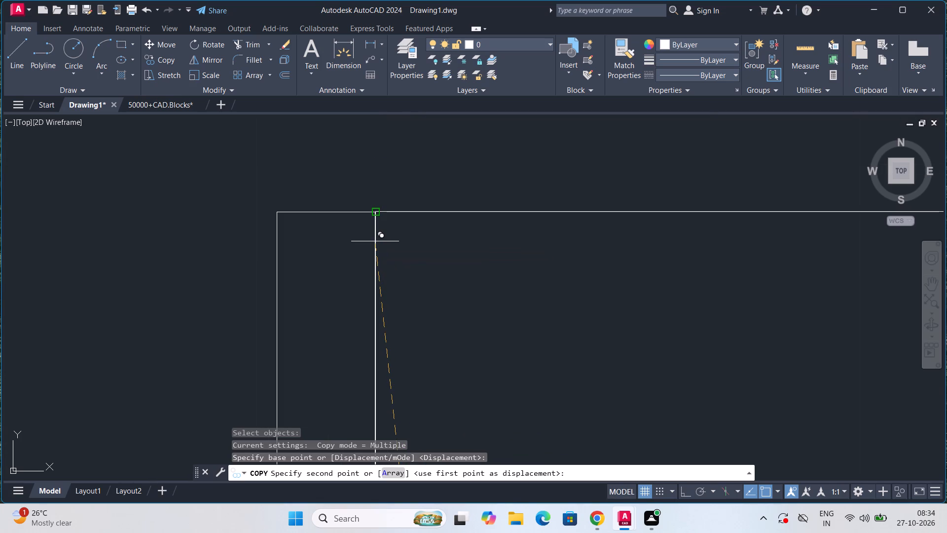
middle_drag(375, 241, 399, 289)
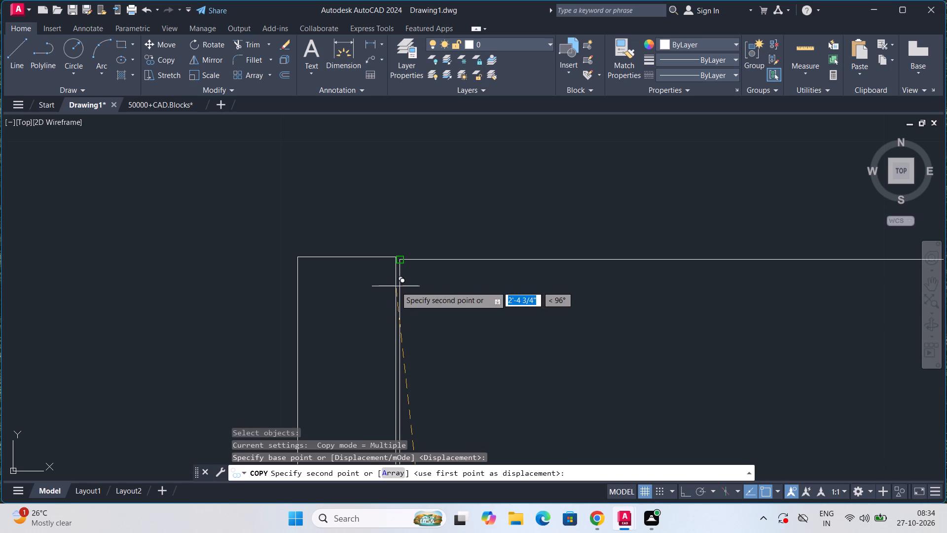
scroll(396, 286, up, 1)
click(388, 291)
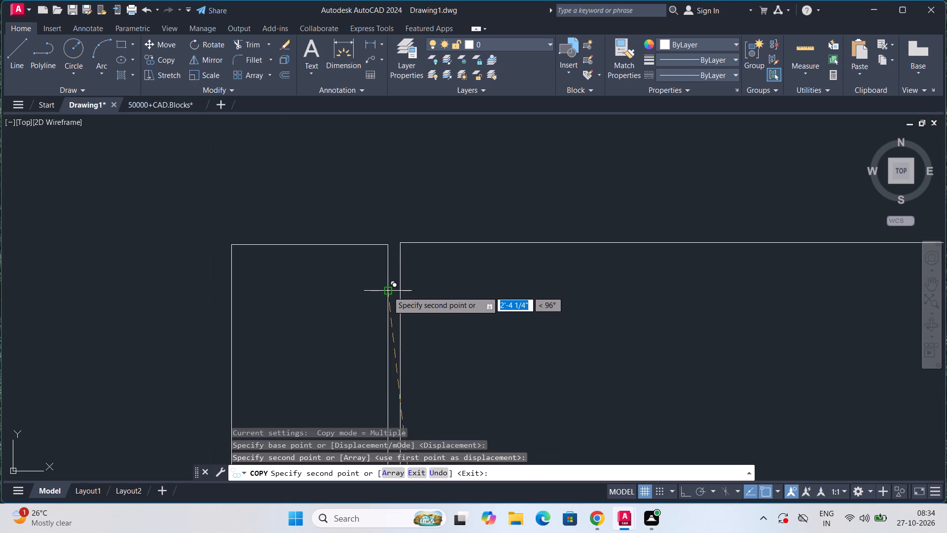
key(Escape)
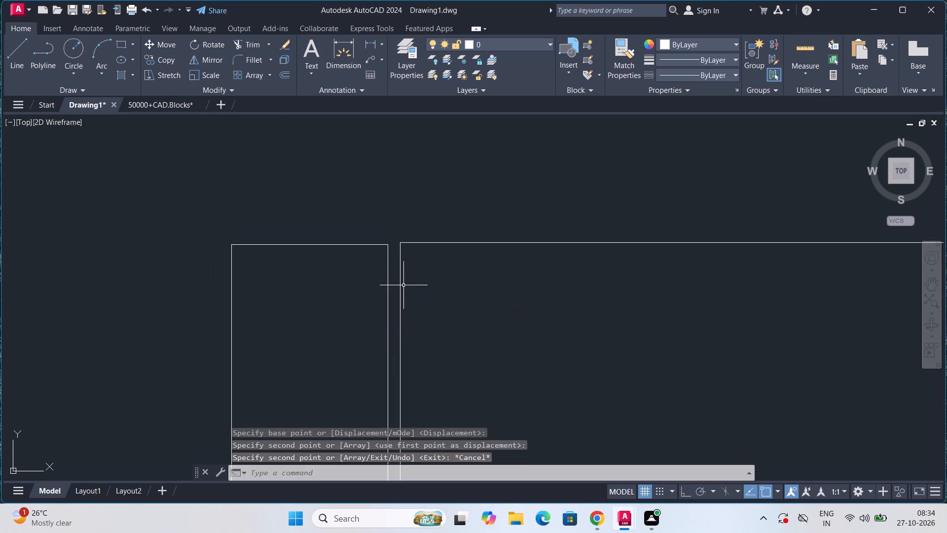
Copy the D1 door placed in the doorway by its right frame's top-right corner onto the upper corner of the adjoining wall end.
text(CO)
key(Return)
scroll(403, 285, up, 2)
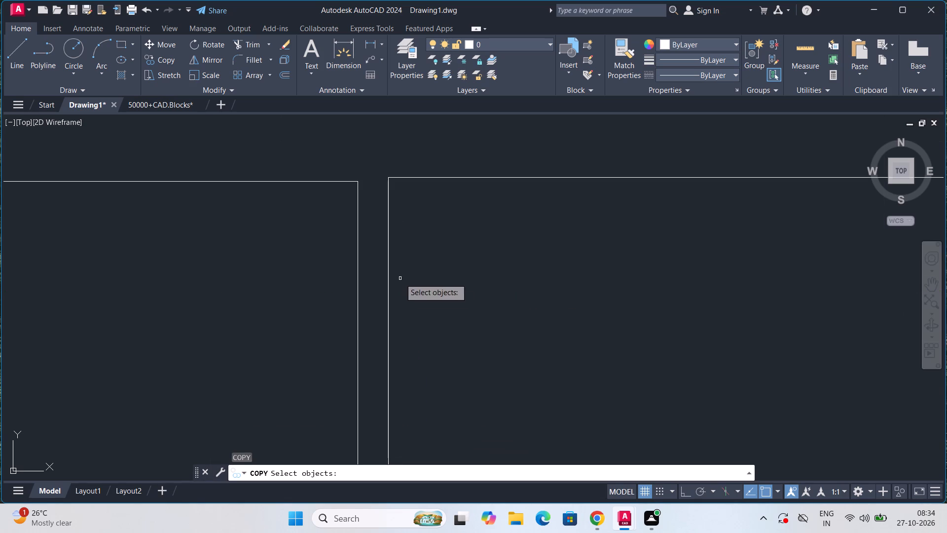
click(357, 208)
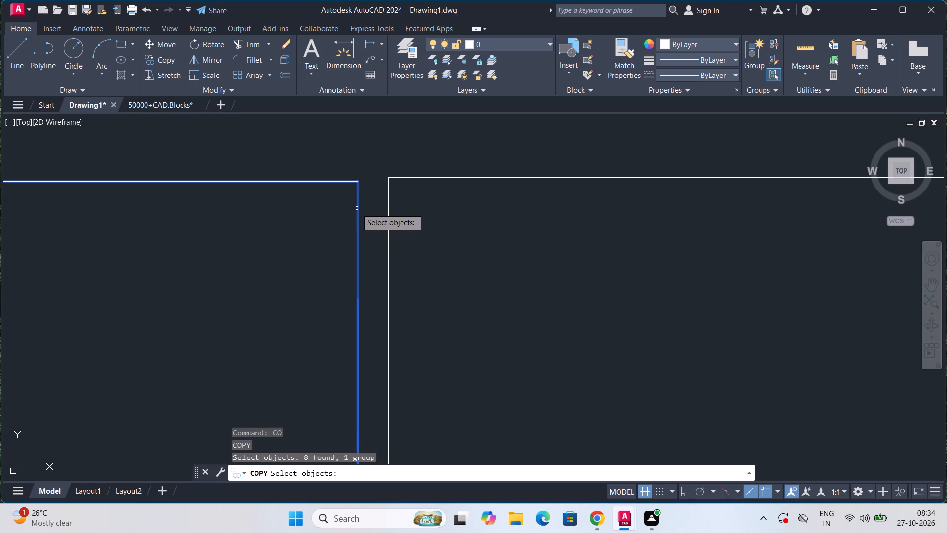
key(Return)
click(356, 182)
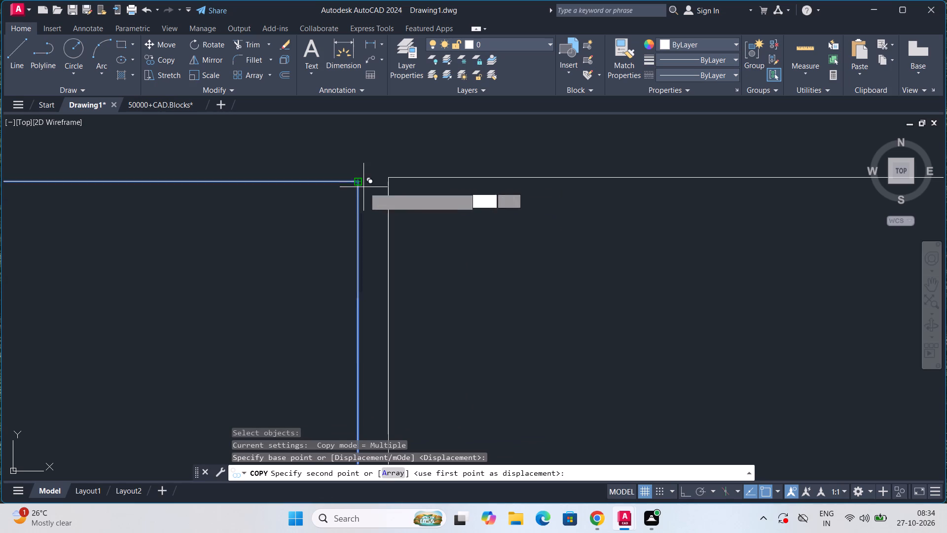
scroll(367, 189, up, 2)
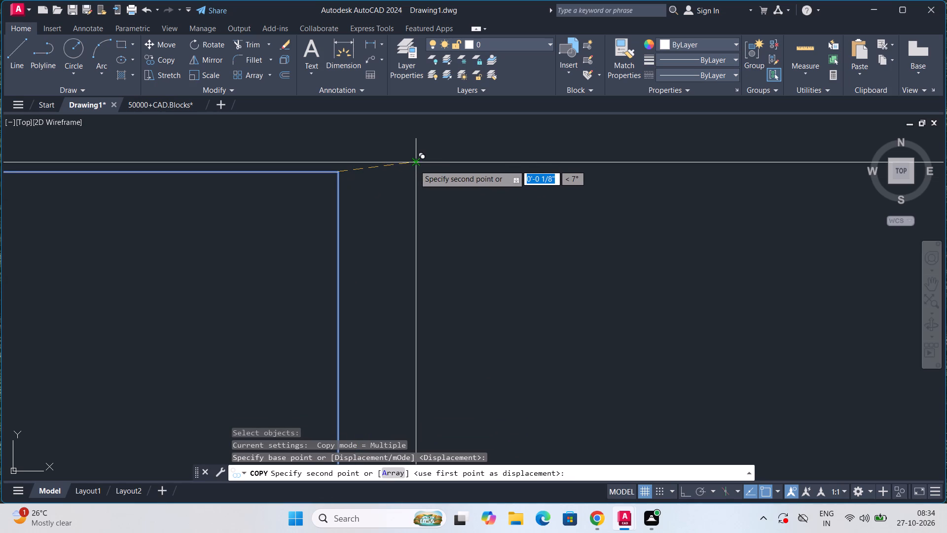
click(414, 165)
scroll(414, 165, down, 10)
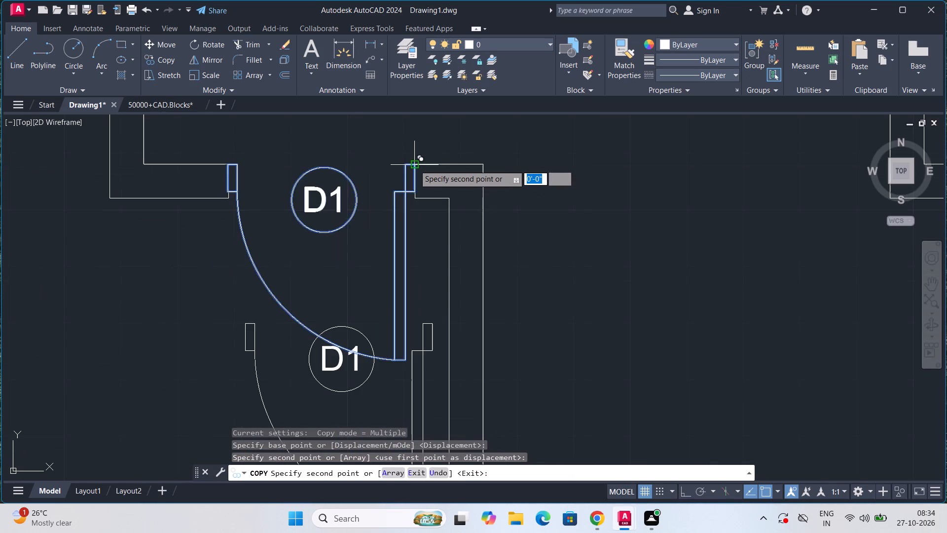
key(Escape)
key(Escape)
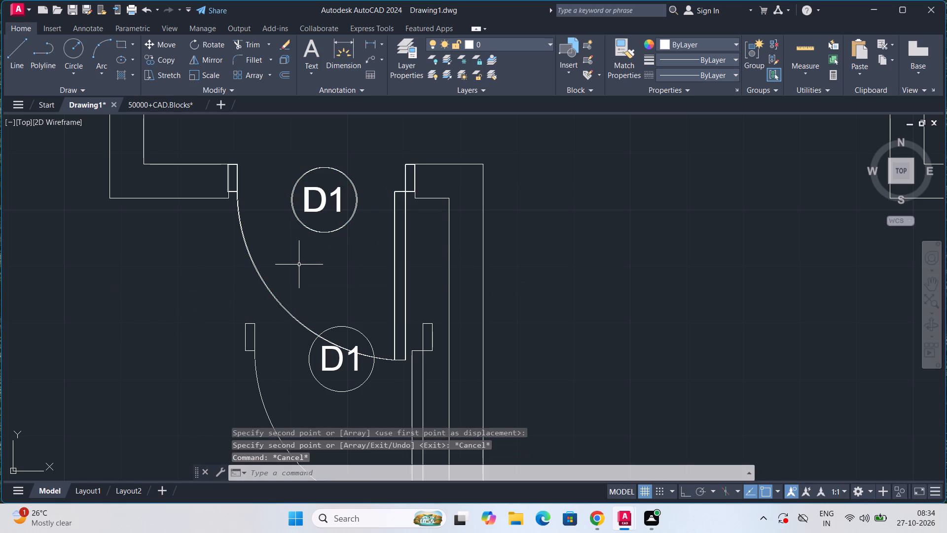
Delete the source D1 door left below the middle-left room's doorway.
scroll(348, 255, down, 2)
click(318, 318)
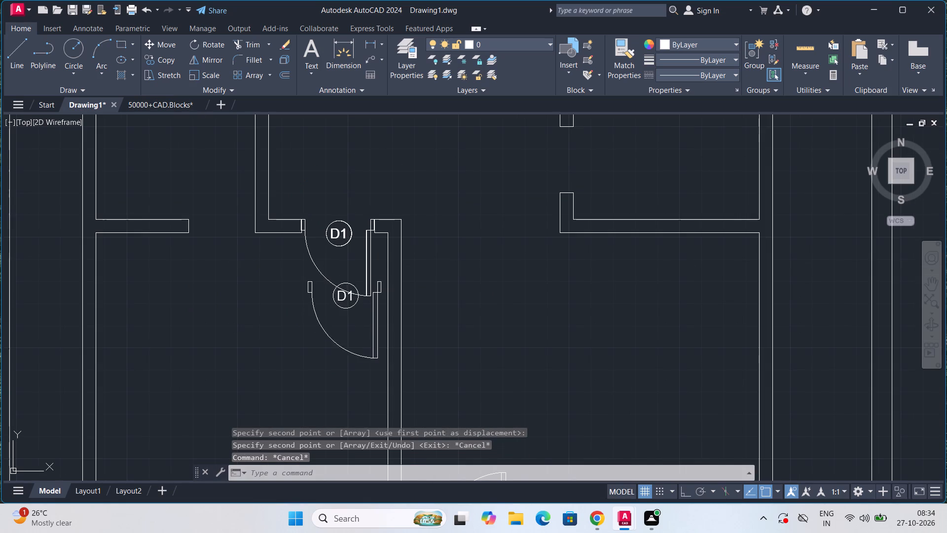
scroll(318, 318, down, 1)
key(Delete)
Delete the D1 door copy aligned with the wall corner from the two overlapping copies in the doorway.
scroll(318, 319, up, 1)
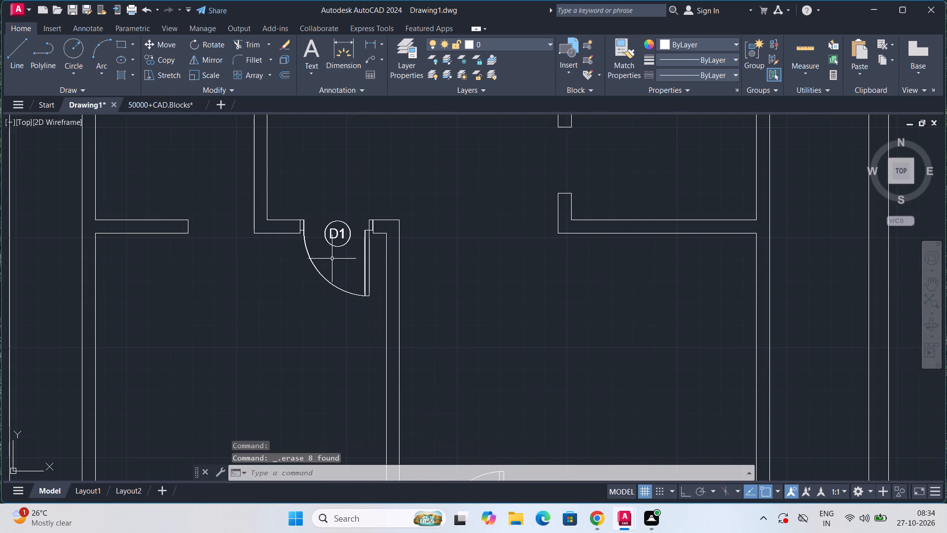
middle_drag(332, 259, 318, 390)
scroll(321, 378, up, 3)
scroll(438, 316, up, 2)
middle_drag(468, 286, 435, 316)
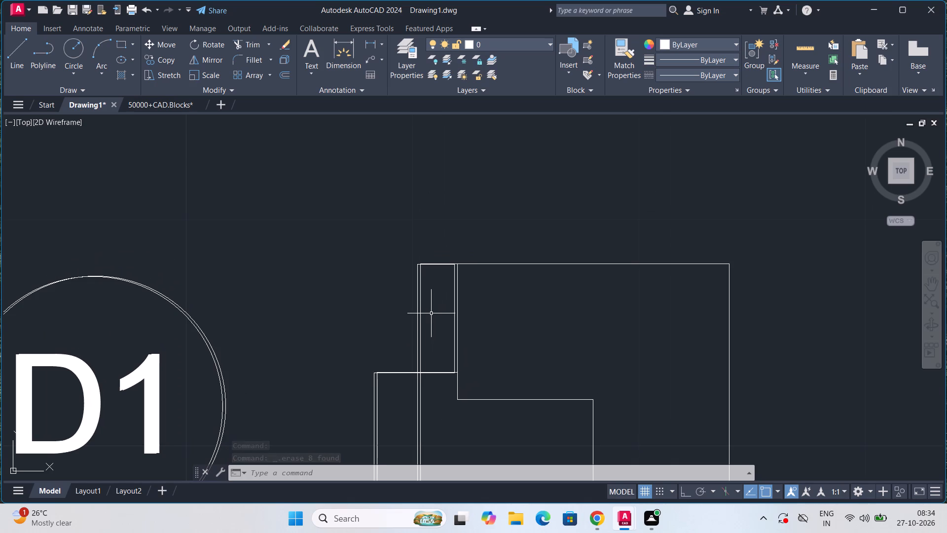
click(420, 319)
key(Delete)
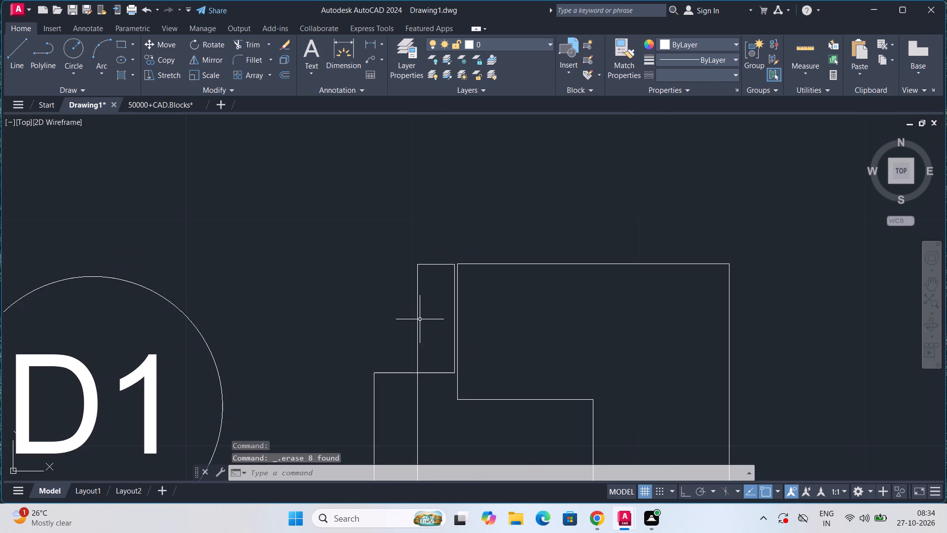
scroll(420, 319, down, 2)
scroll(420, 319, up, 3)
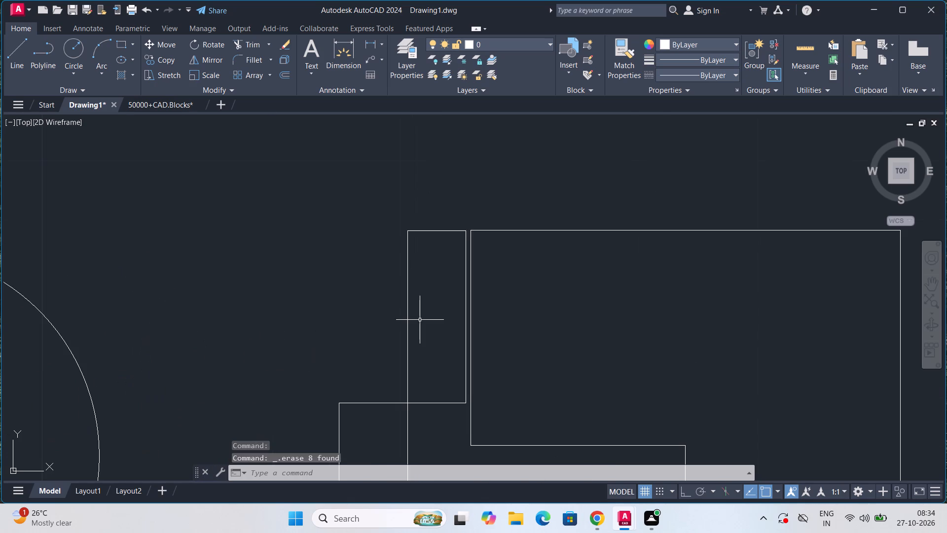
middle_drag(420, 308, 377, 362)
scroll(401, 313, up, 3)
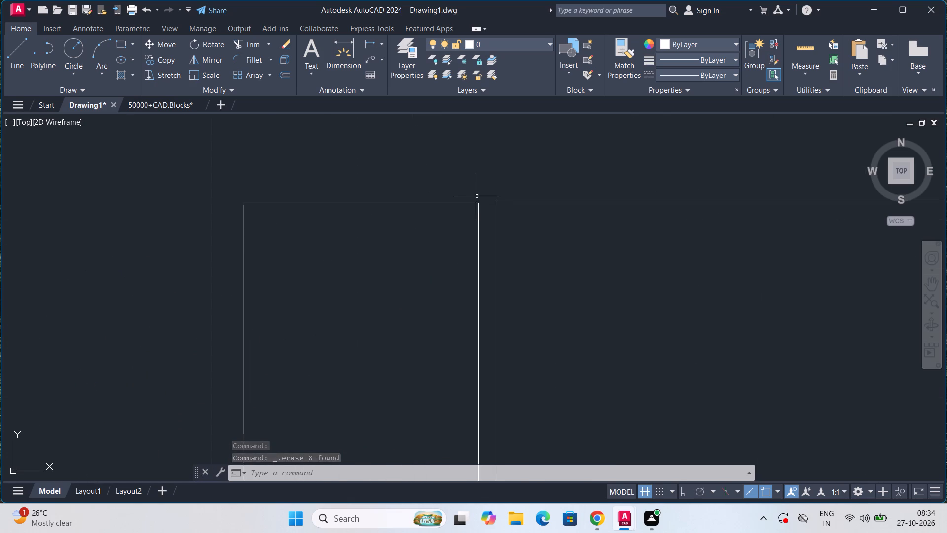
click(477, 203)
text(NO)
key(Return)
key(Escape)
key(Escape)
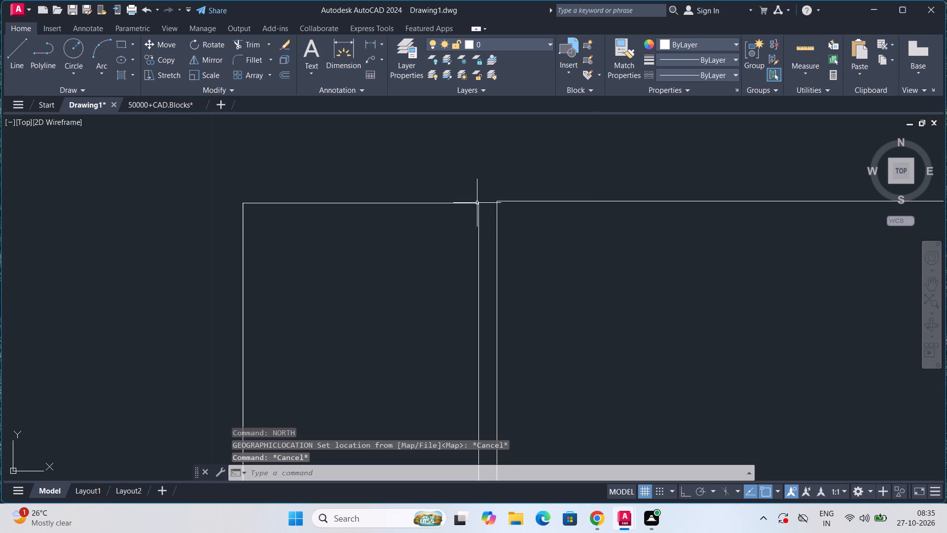
Move the D1 door by its right frame's top-right corner onto the upper corner of the doorway's right-hand wall end.
key(m)
key(Return)
click(477, 207)
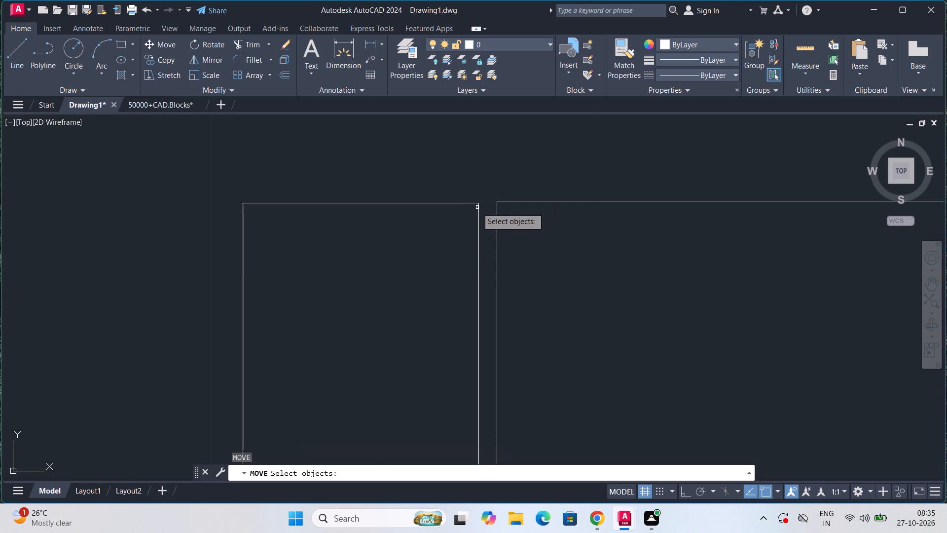
key(Return)
scroll(477, 207, up, 1)
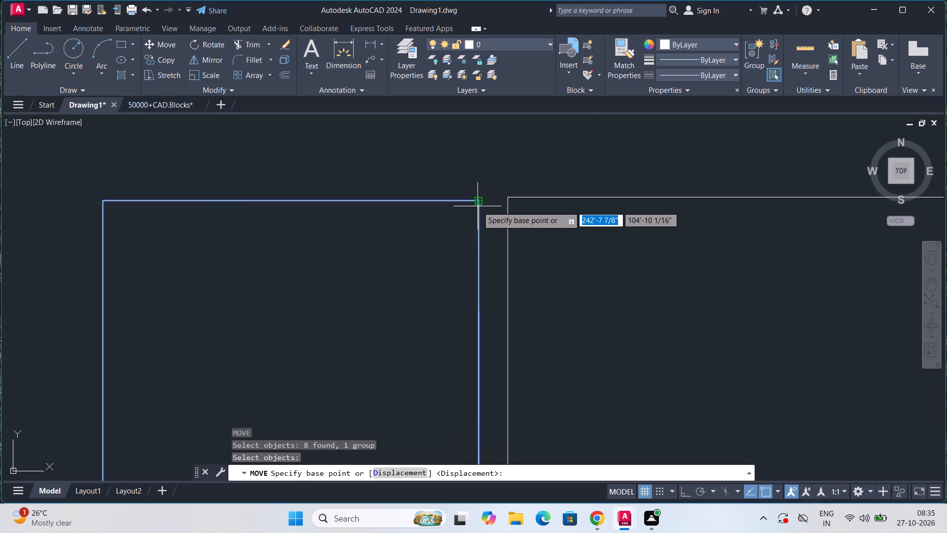
click(477, 206)
scroll(500, 204, up, 4)
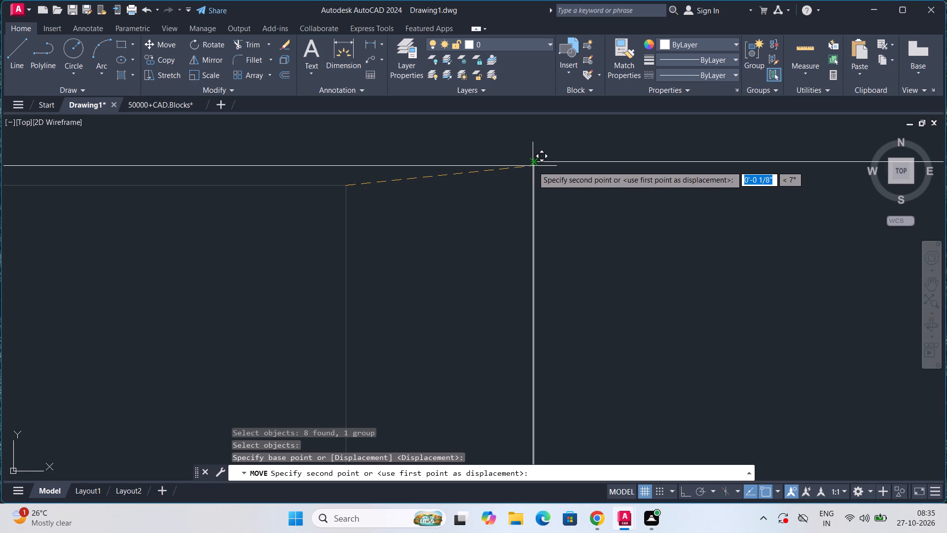
click(533, 165)
Turn Ortho on while trying to mirror the lower-left room's D1 door about its right frame's bottom-right corner.
scroll(533, 165, down, 16)
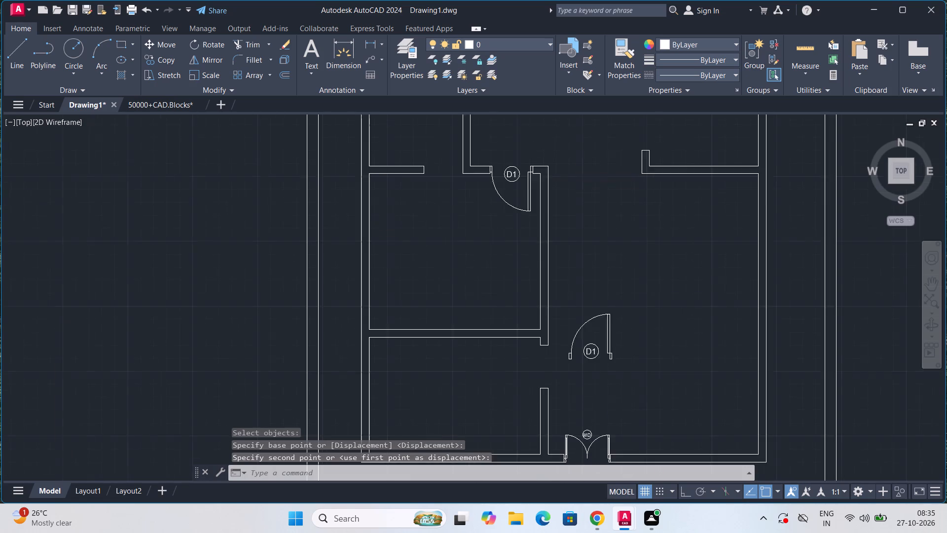
scroll(582, 245, up, 2)
middle_drag(582, 245, 577, 160)
scroll(575, 280, up, 1)
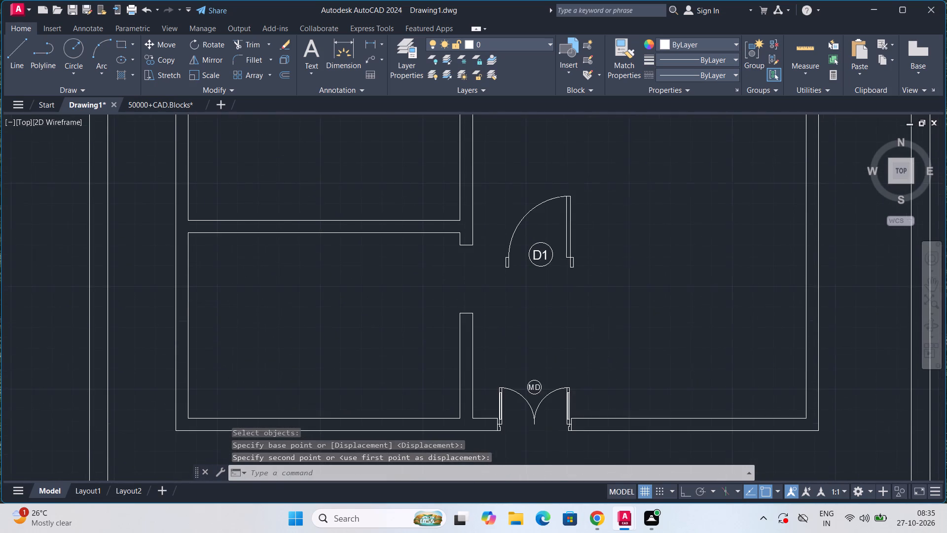
click(567, 243)
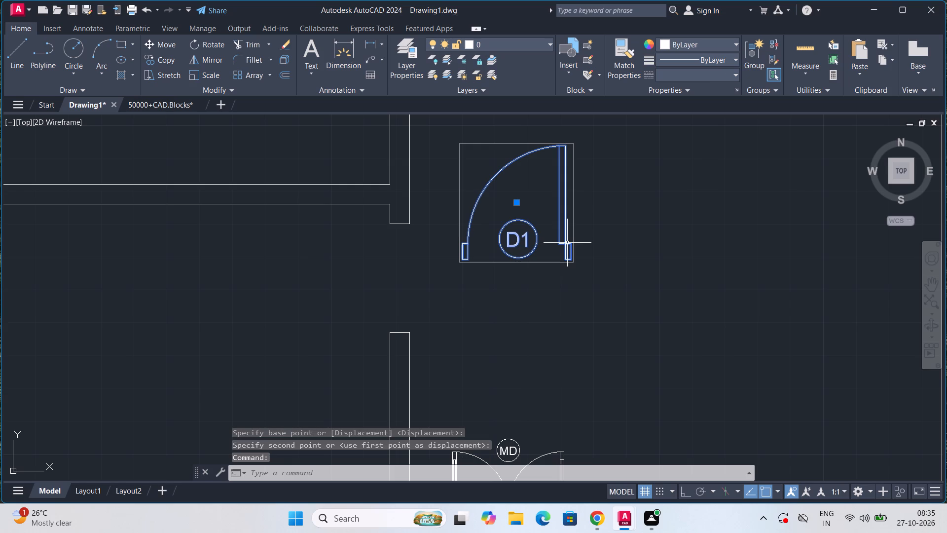
text(MI)
key(Return)
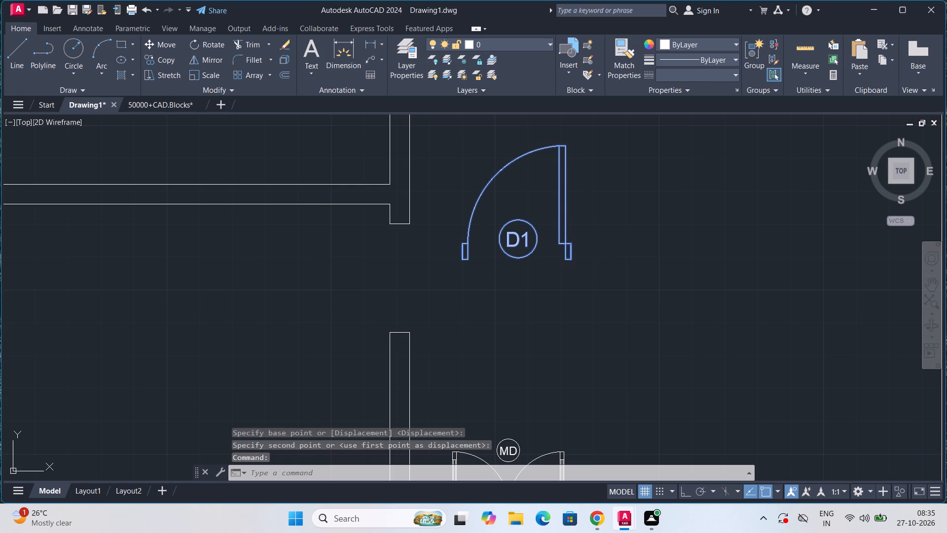
click(570, 259)
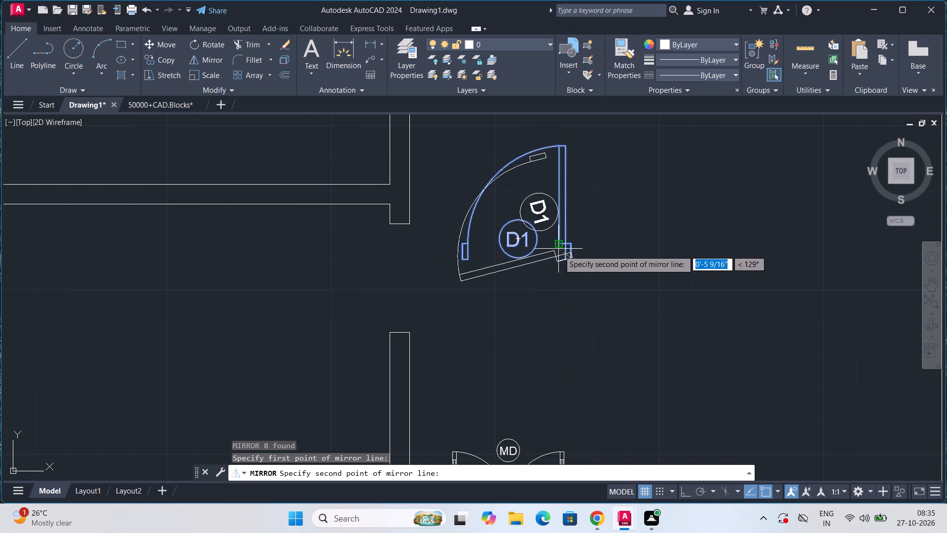
click(684, 492)
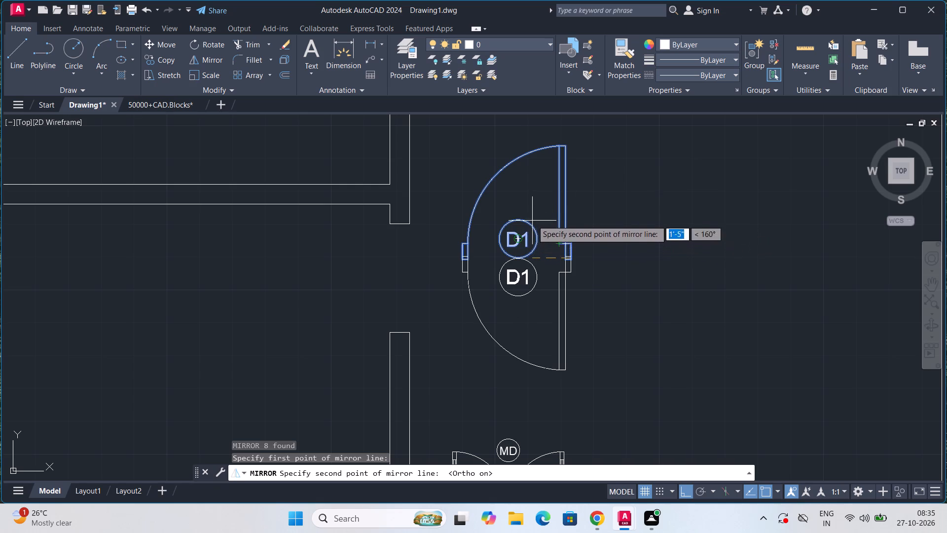
click(535, 202)
key(Escape)
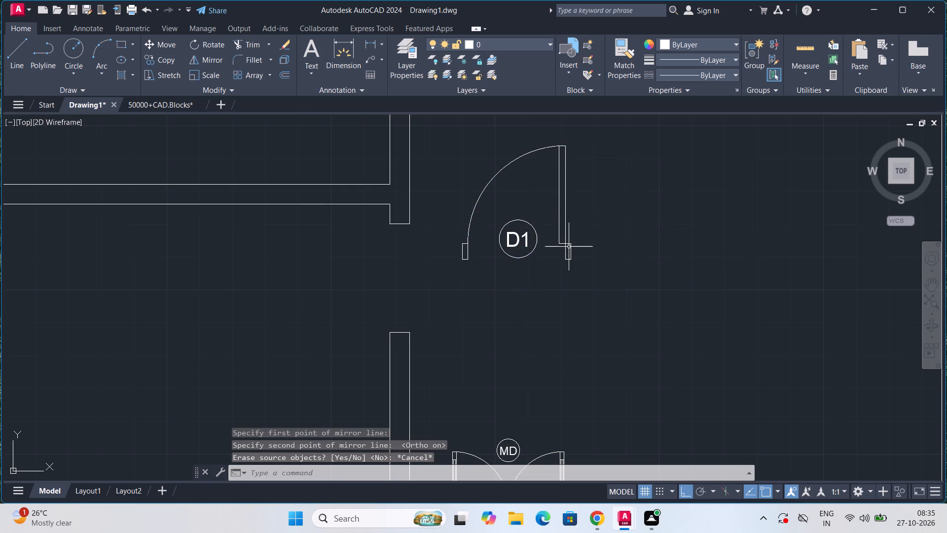
Mirror the lower-left room's D1 door about a vertical line through its label circle's centre, erasing the source.
text(MI)
key(Return)
click(522, 256)
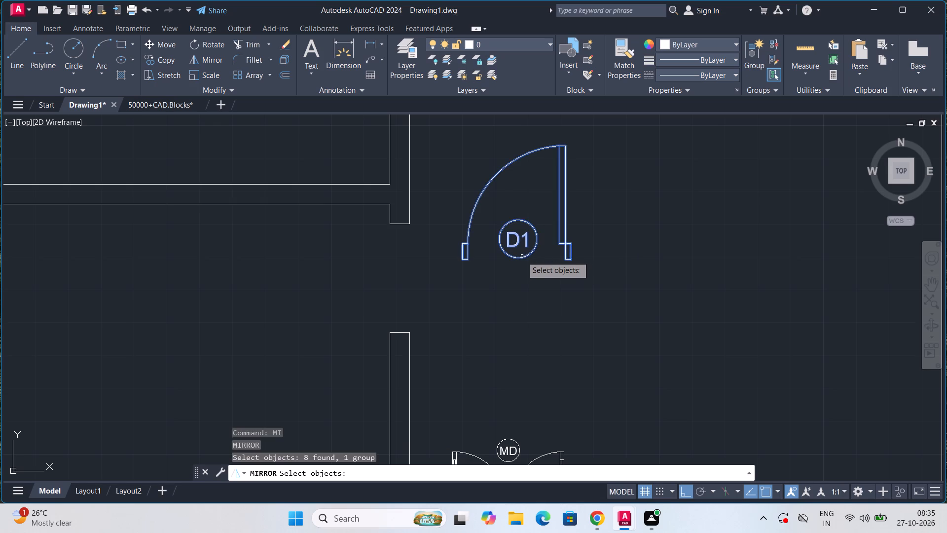
key(Return)
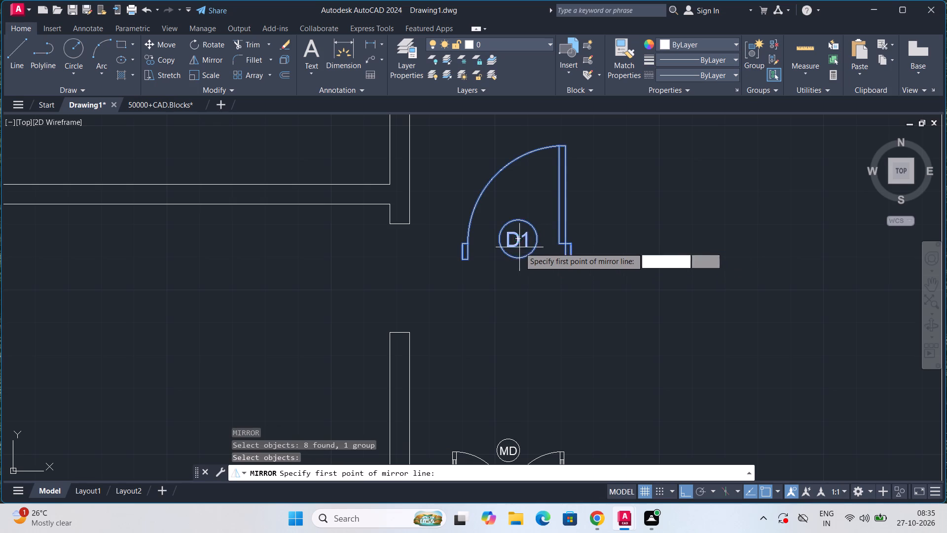
click(517, 239)
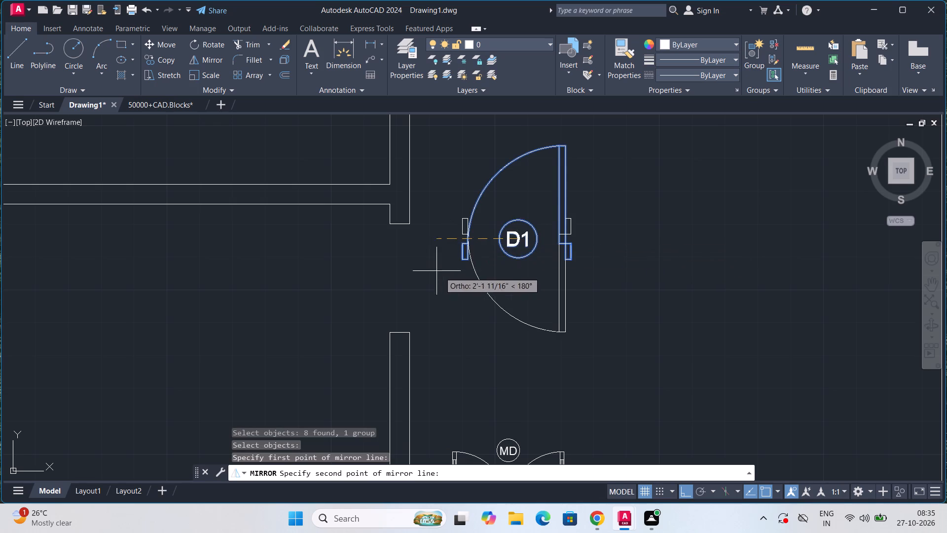
click(524, 209)
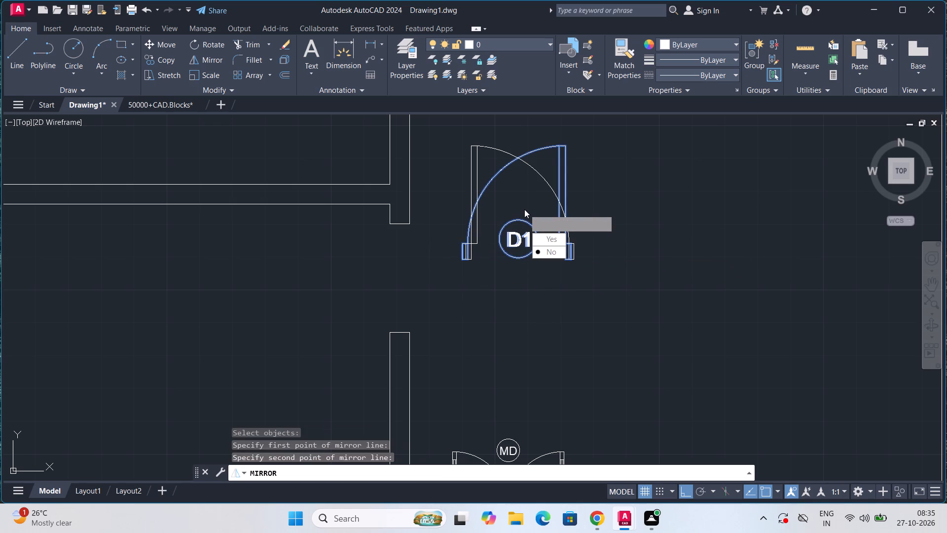
drag(533, 233, 524, 209)
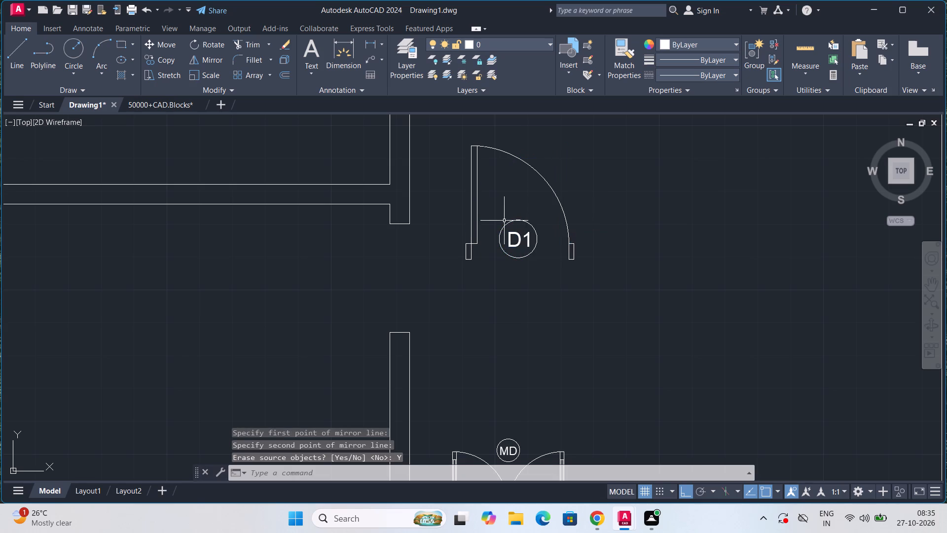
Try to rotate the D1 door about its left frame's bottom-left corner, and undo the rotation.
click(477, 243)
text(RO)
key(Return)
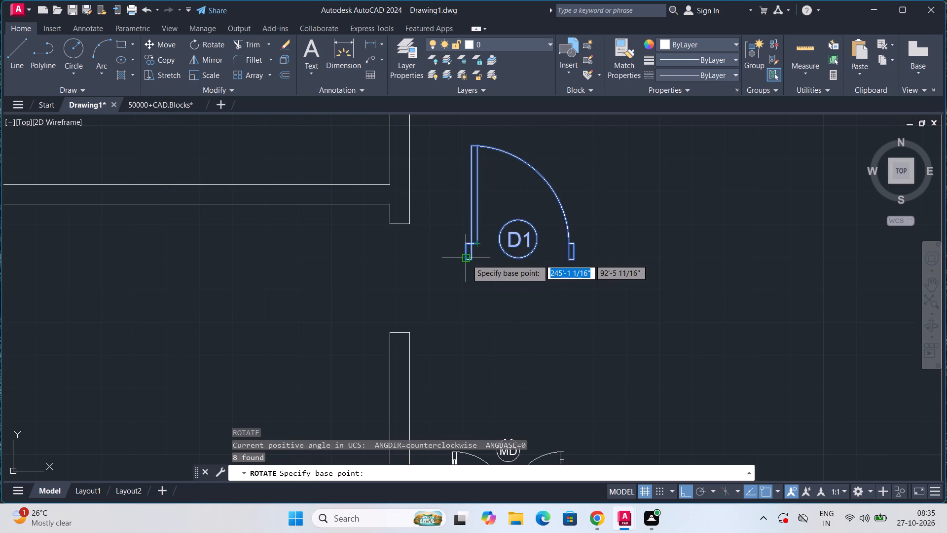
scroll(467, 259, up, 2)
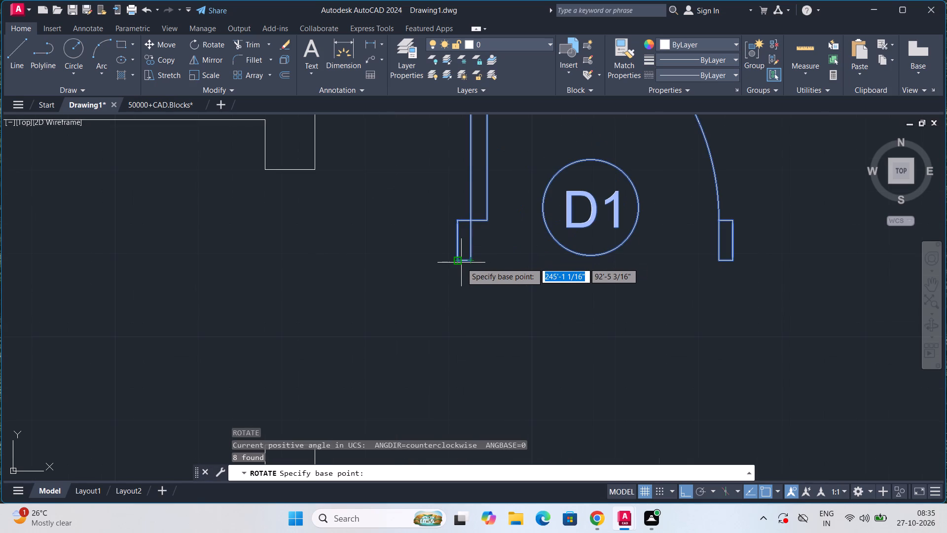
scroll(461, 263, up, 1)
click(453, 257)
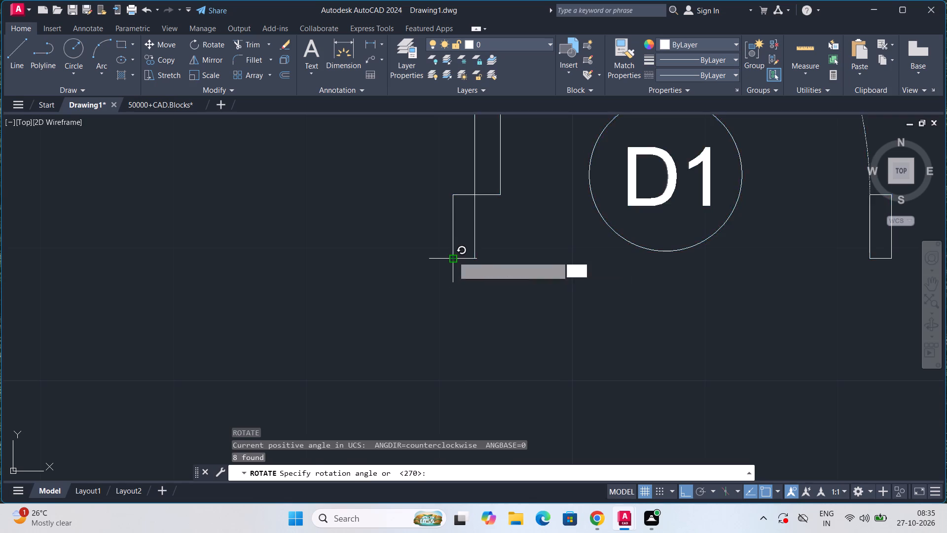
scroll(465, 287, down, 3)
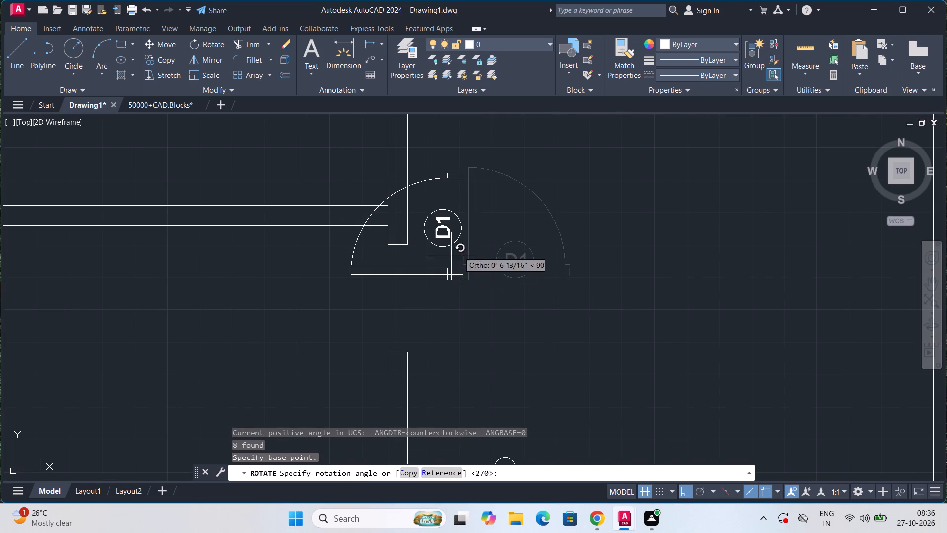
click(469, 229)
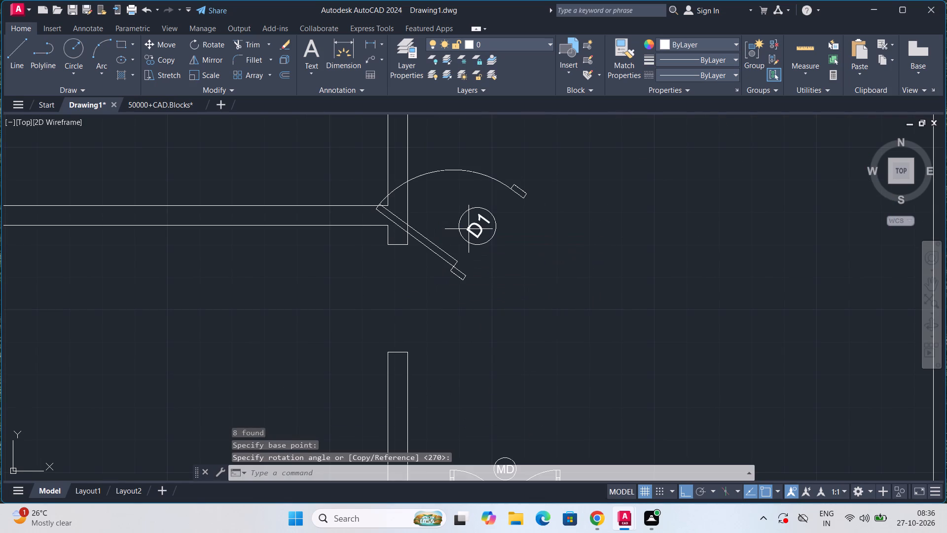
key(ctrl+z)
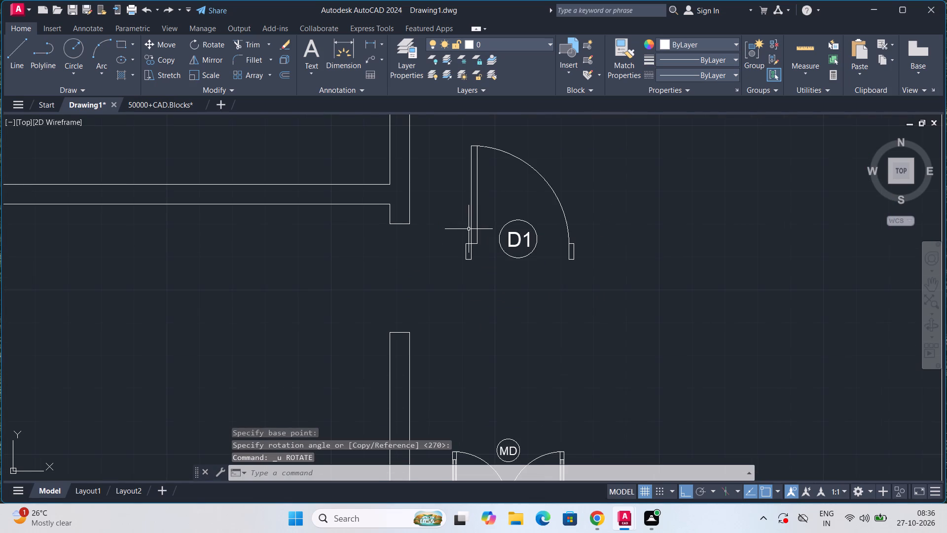
Rotate the D1 door 90° counterclockwise about its left frame's bottom-left corner.
click(469, 254)
click(469, 243)
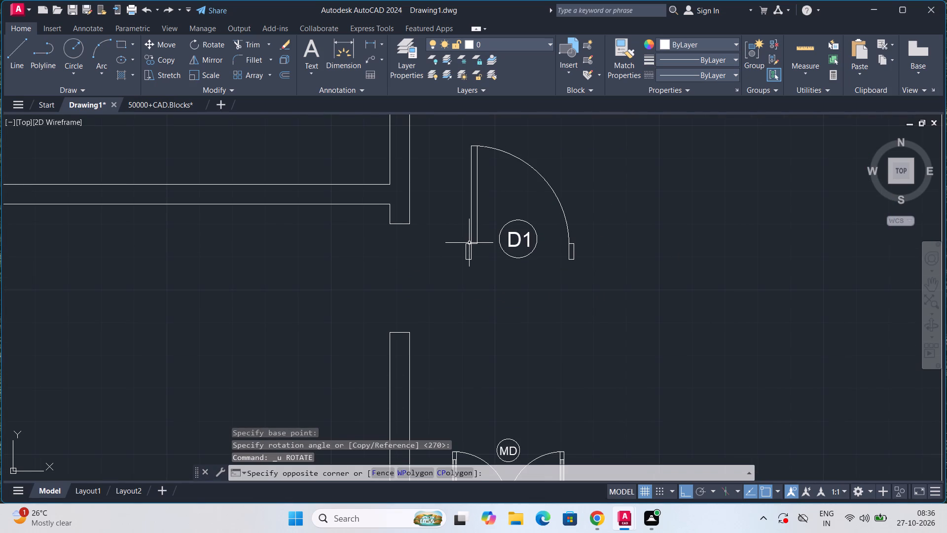
click(470, 240)
text(RO)
key(Return)
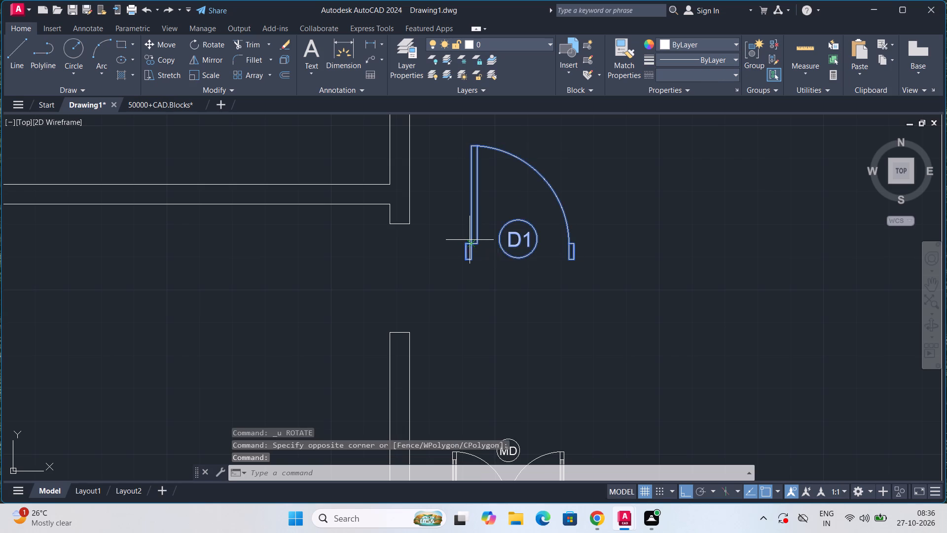
scroll(470, 240, up, 3)
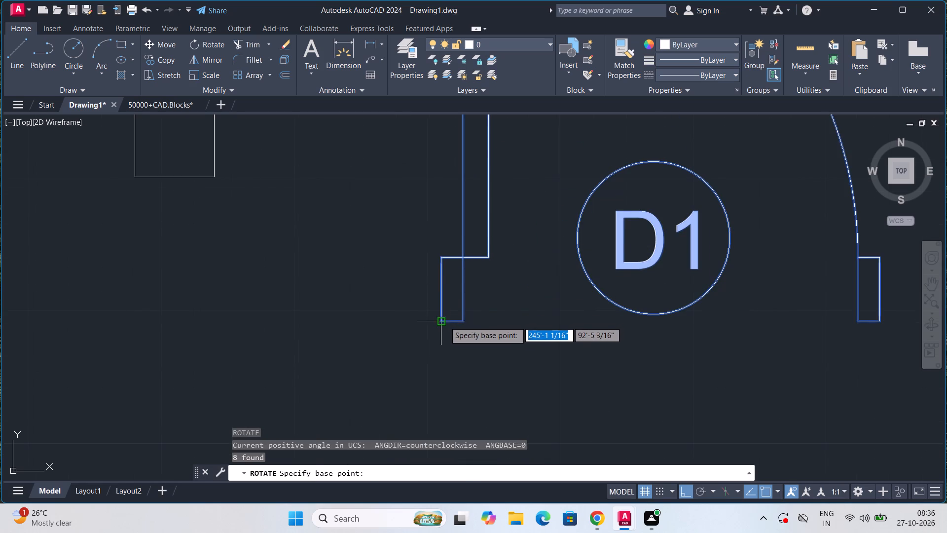
click(444, 321)
scroll(443, 318, down, 5)
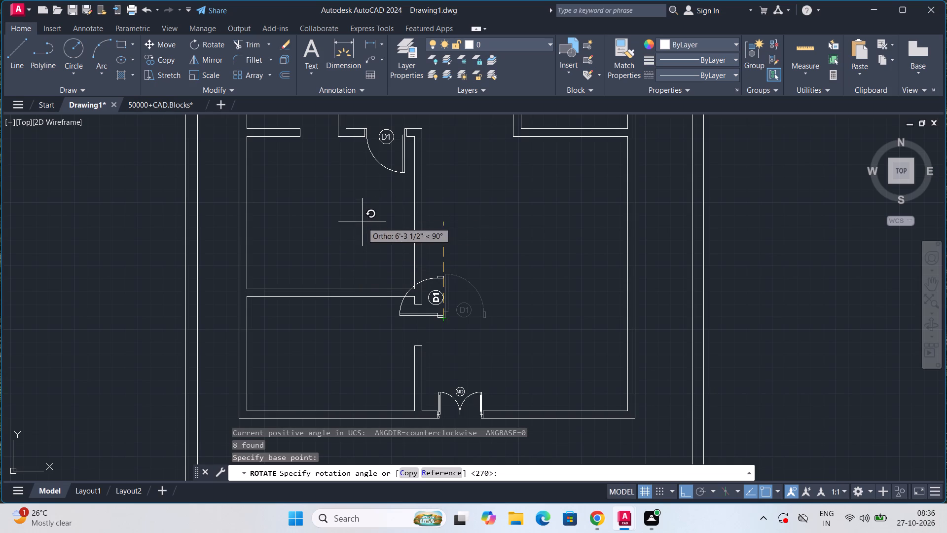
click(439, 207)
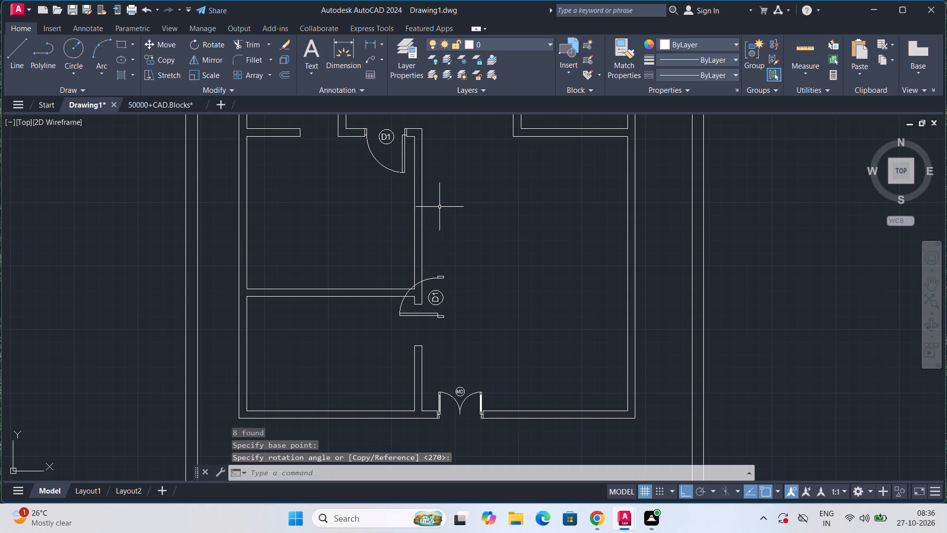
With Ortho turned off, move the D1 door by its lower frame's bottom-right corner onto the top-right corner of the wall end below the doorway.
scroll(442, 211, up, 3)
scroll(442, 211, down, 3)
middle_drag(443, 305, 437, 224)
scroll(437, 228, up, 3)
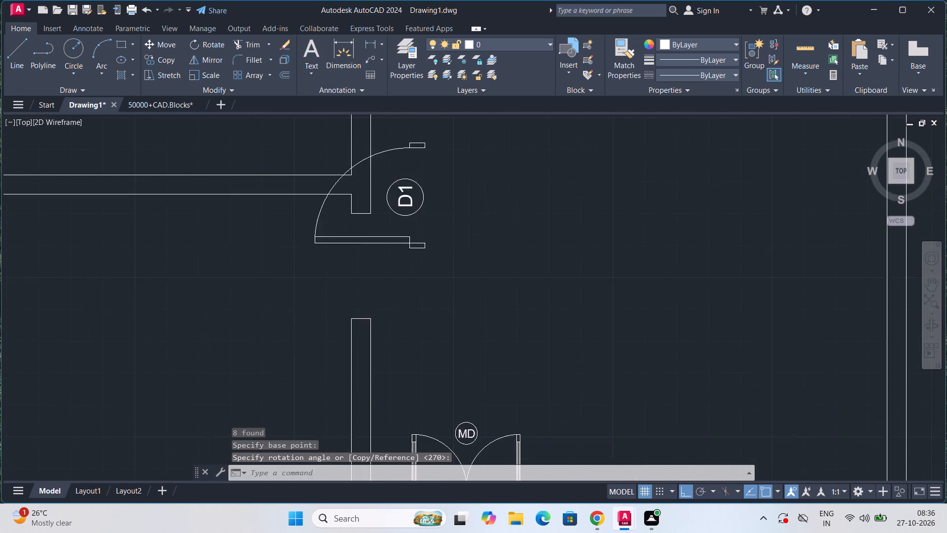
click(416, 258)
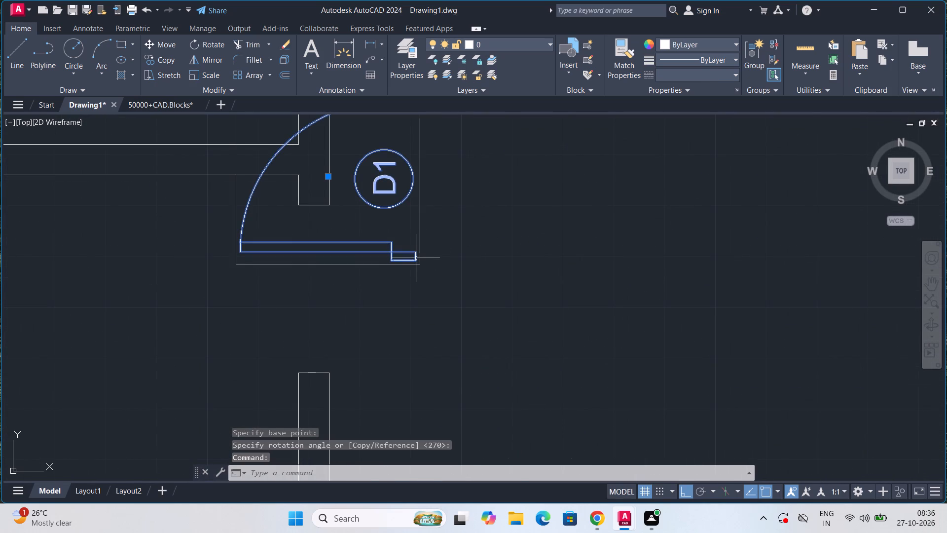
key(m)
key(Return)
scroll(416, 258, up, 2)
click(409, 268)
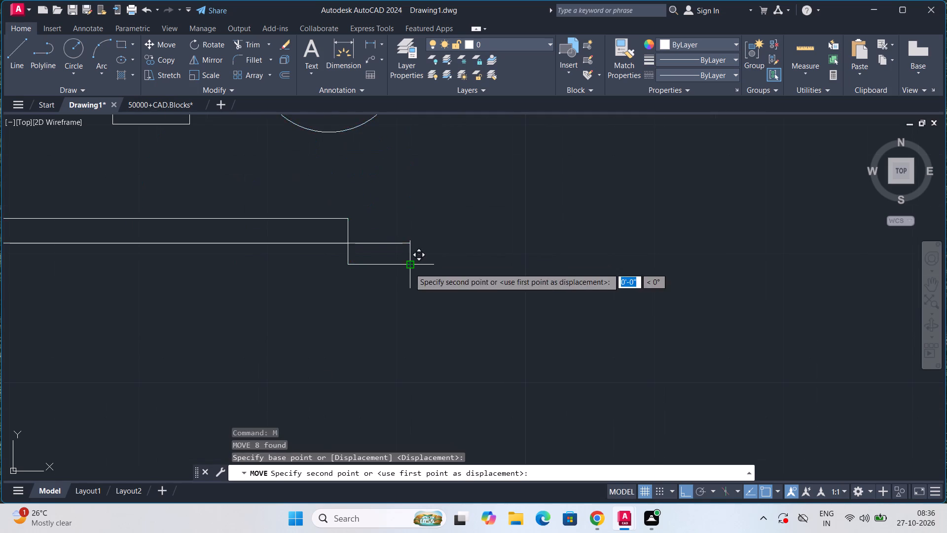
scroll(297, 358, down, 2)
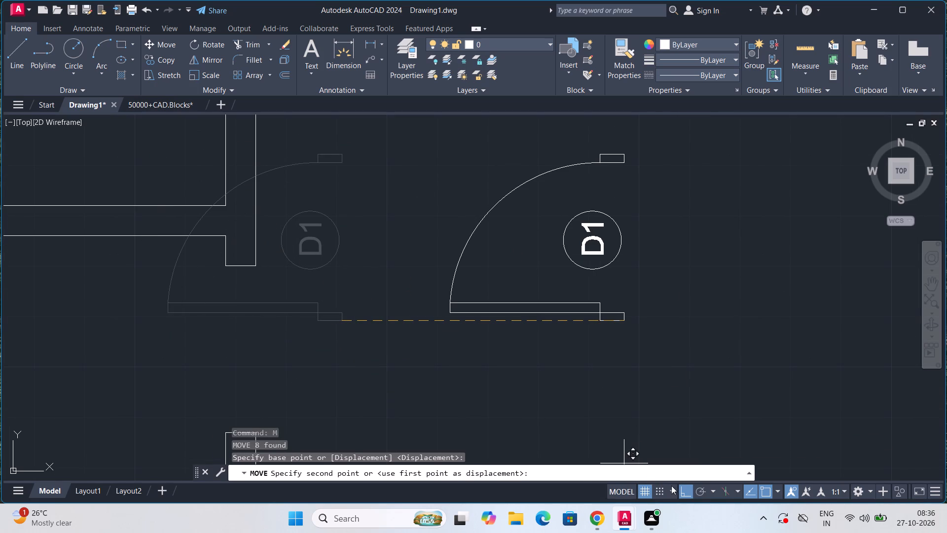
click(681, 490)
middle_drag(263, 384, 285, 270)
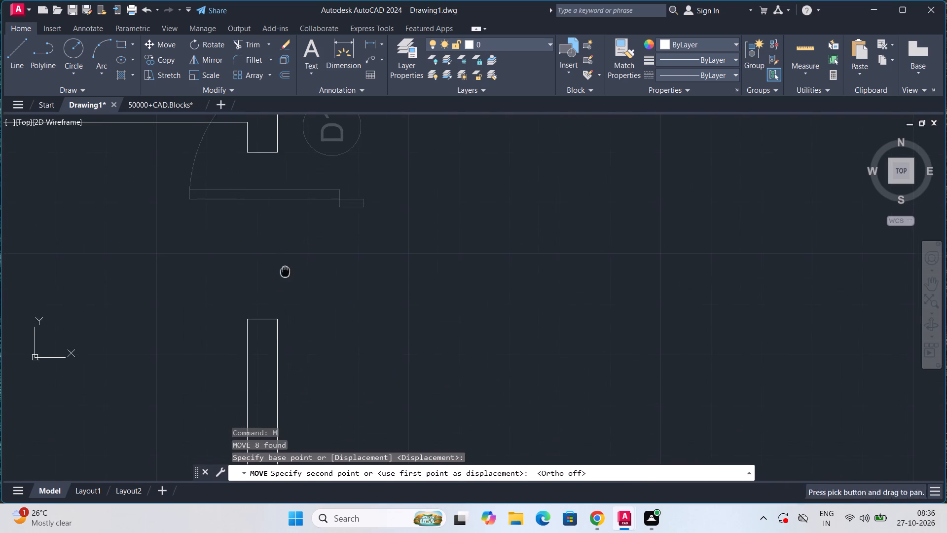
scroll(269, 324, up, 4)
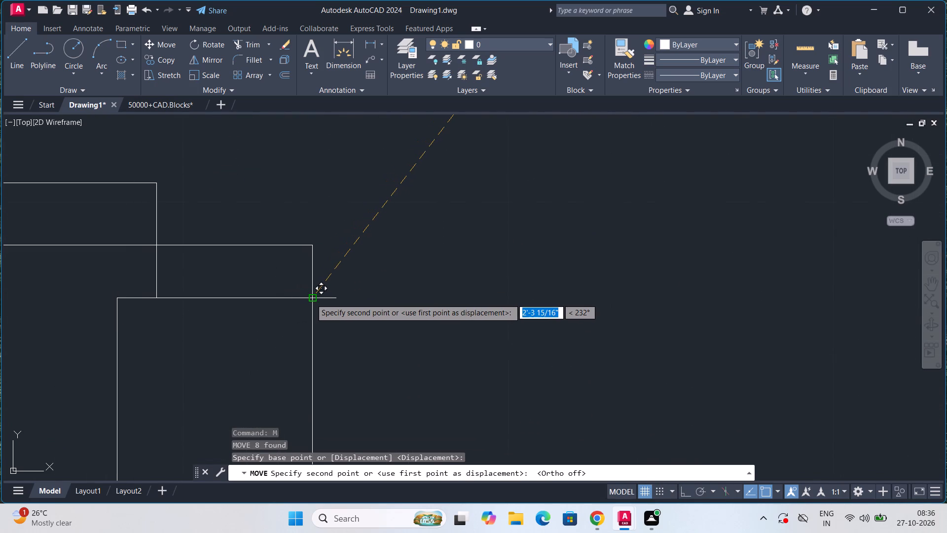
scroll(311, 299, up, 7)
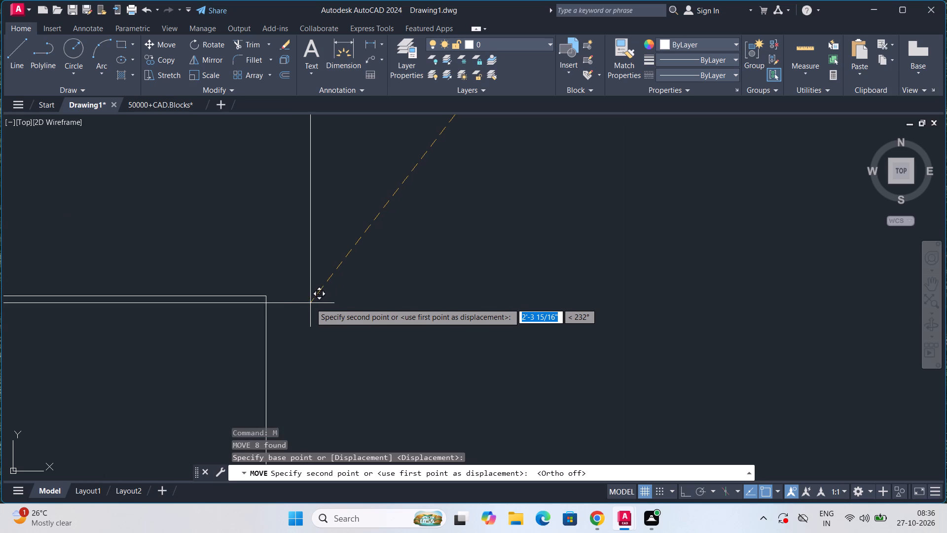
scroll(310, 303, up, 2)
click(235, 289)
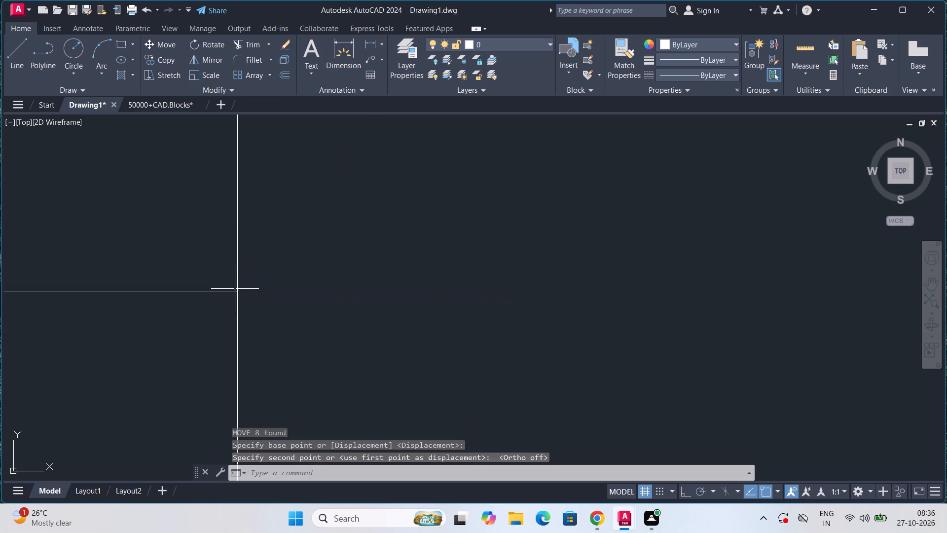
Explode the topmost D2 door block of the three beside the floor plan.
scroll(235, 289, down, 18)
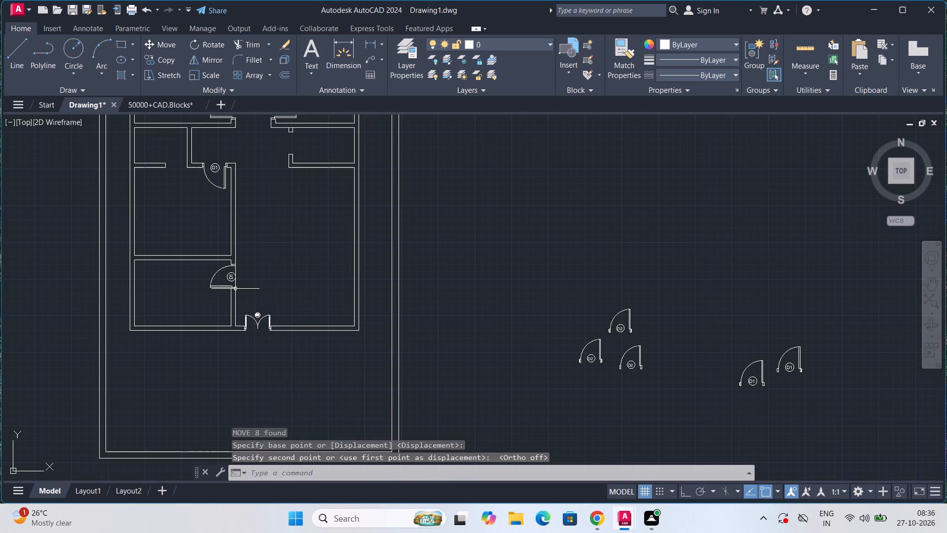
middle_drag(266, 251, 294, 331)
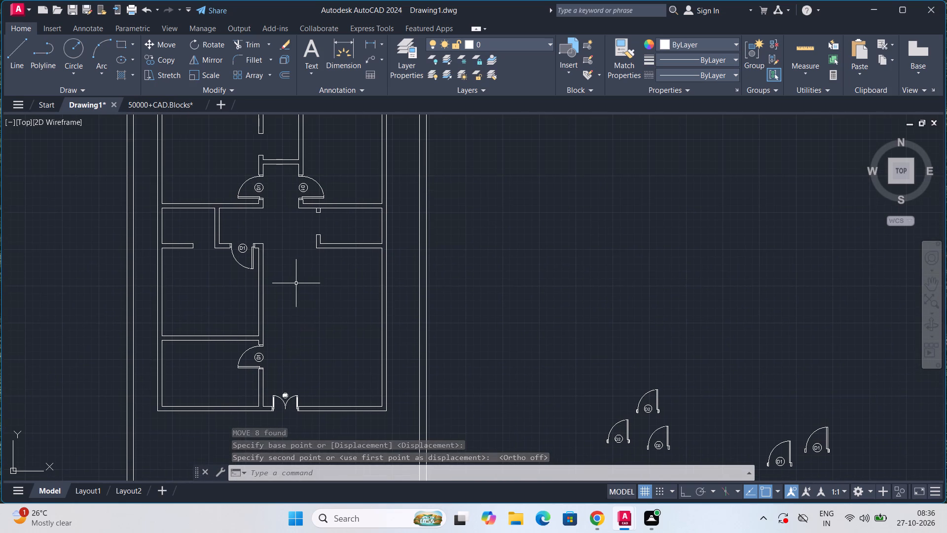
middle_drag(299, 274, 304, 341)
middle_drag(302, 334, 277, 248)
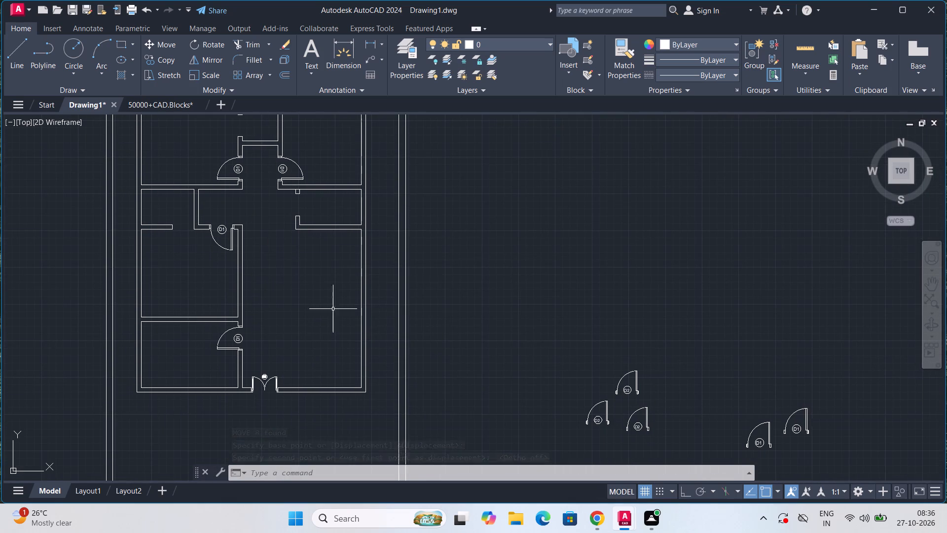
scroll(586, 354, up, 3)
middle_drag(588, 345, 401, 206)
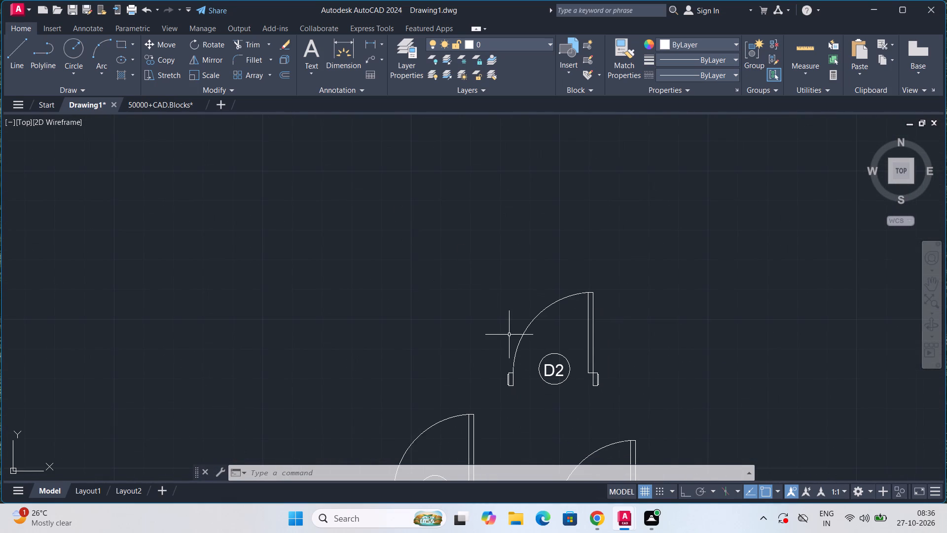
middle_drag(510, 337, 477, 244)
scroll(494, 274, up, 3)
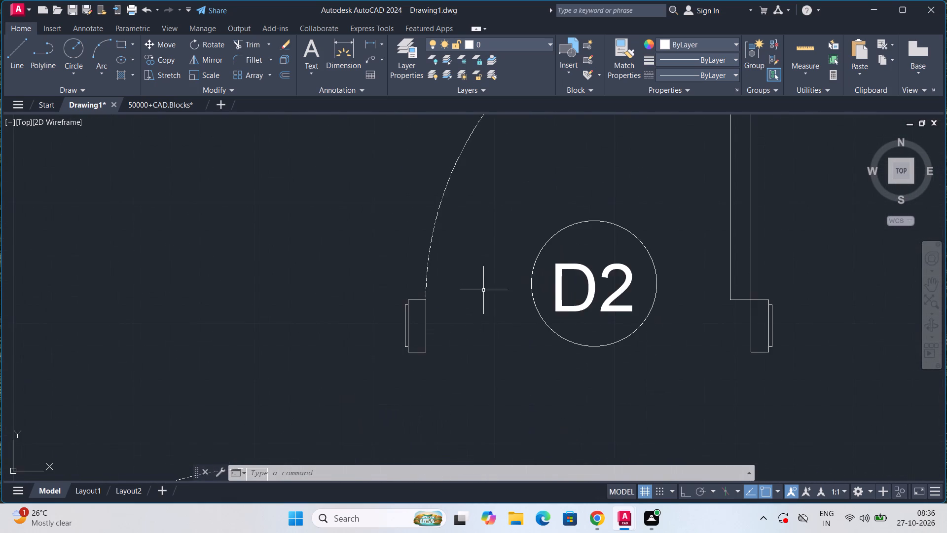
middle_drag(478, 295, 476, 240)
drag(479, 288, 396, 224)
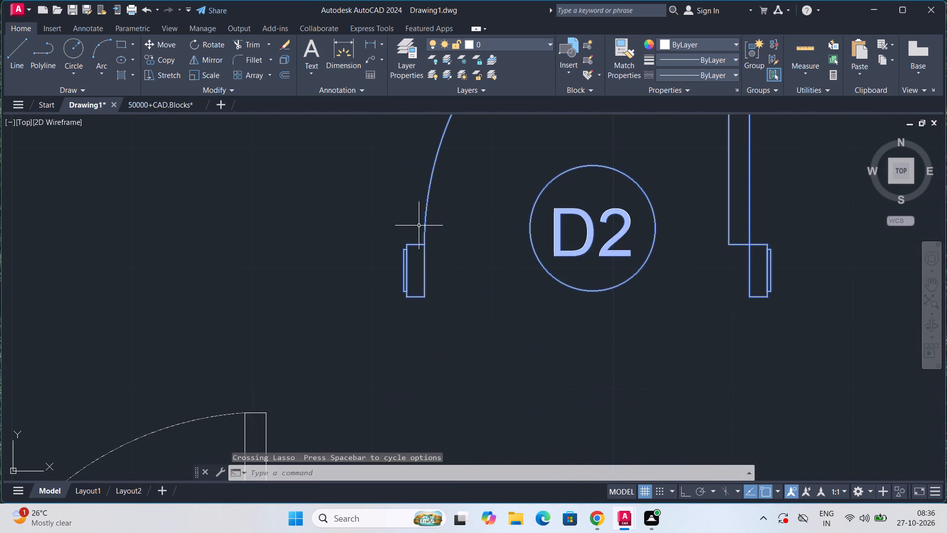
right_click(437, 215)
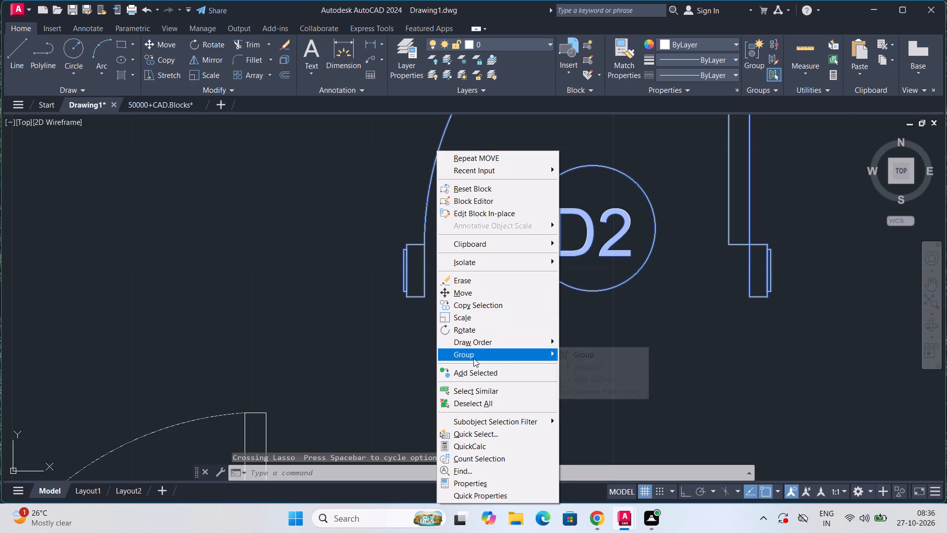
click(473, 358)
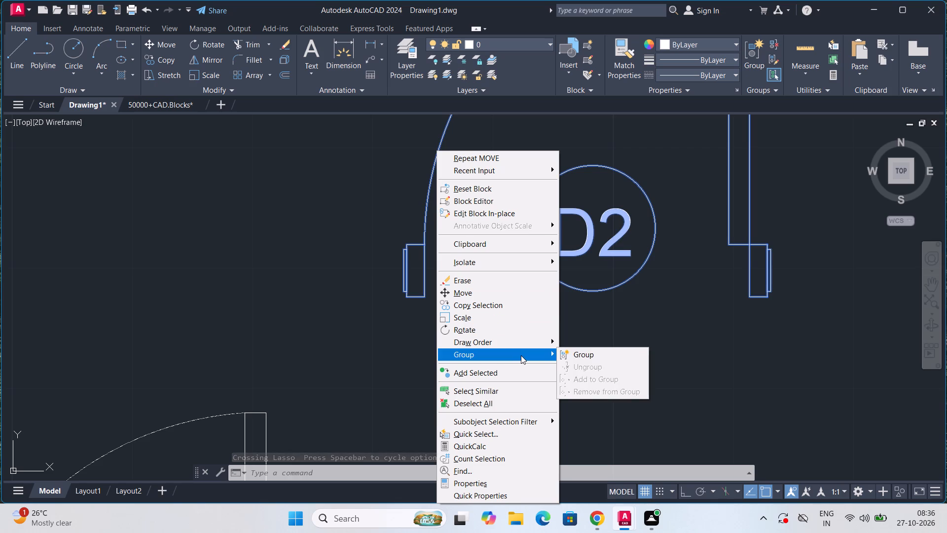
key(Escape)
key(Escape)
key(x)
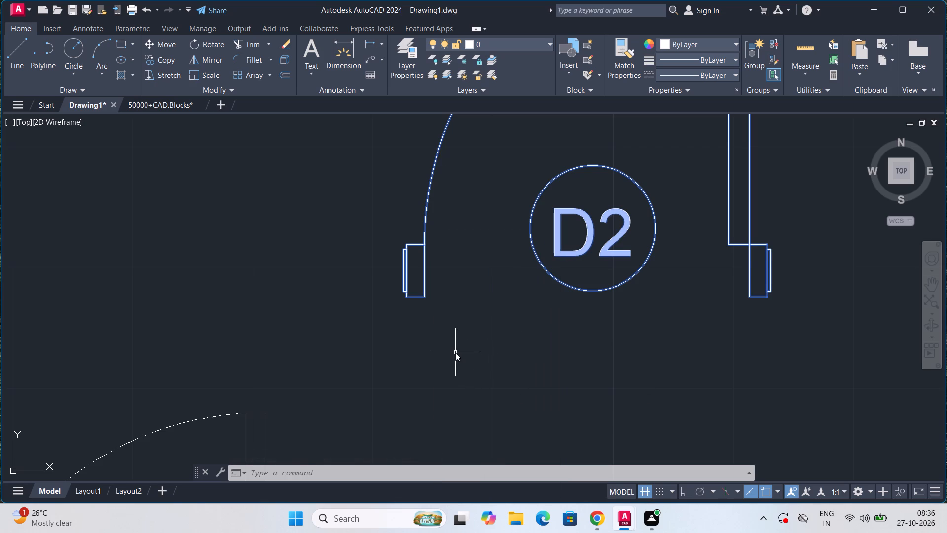
key(Return)
Explode the left frame of the topmost D2 door.
click(407, 272)
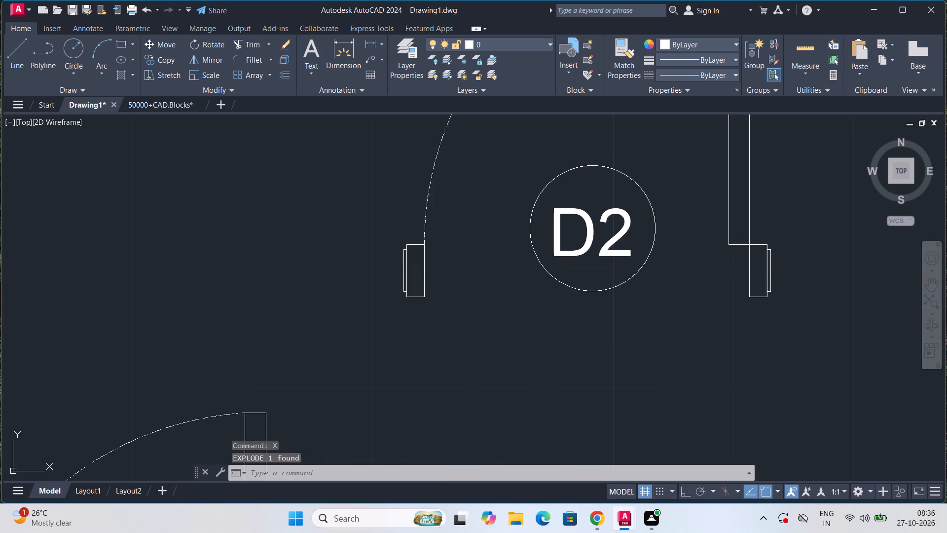
scroll(407, 272, up, 4)
key(x)
key(Return)
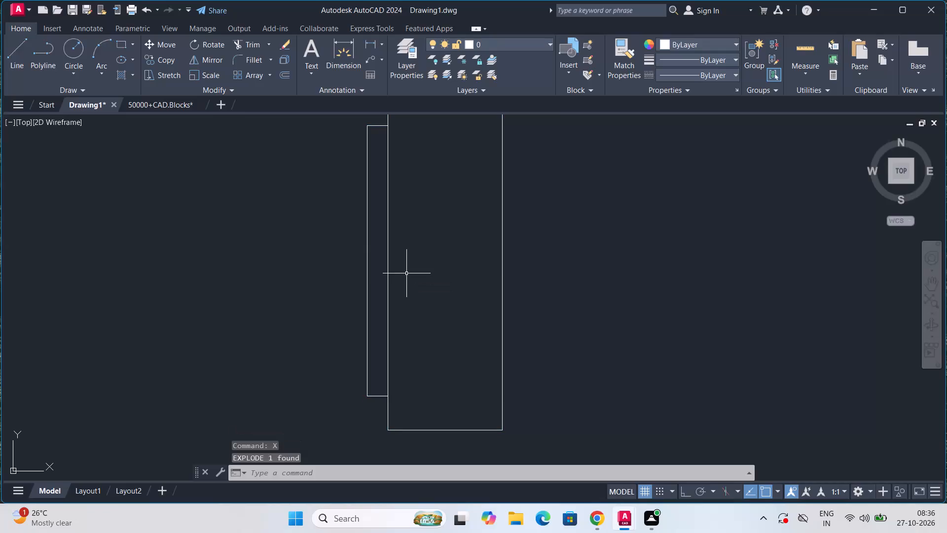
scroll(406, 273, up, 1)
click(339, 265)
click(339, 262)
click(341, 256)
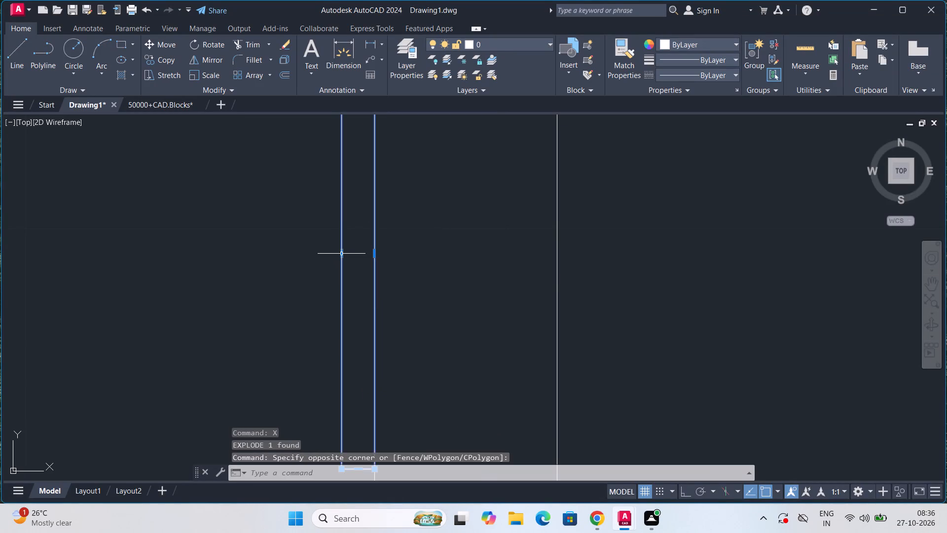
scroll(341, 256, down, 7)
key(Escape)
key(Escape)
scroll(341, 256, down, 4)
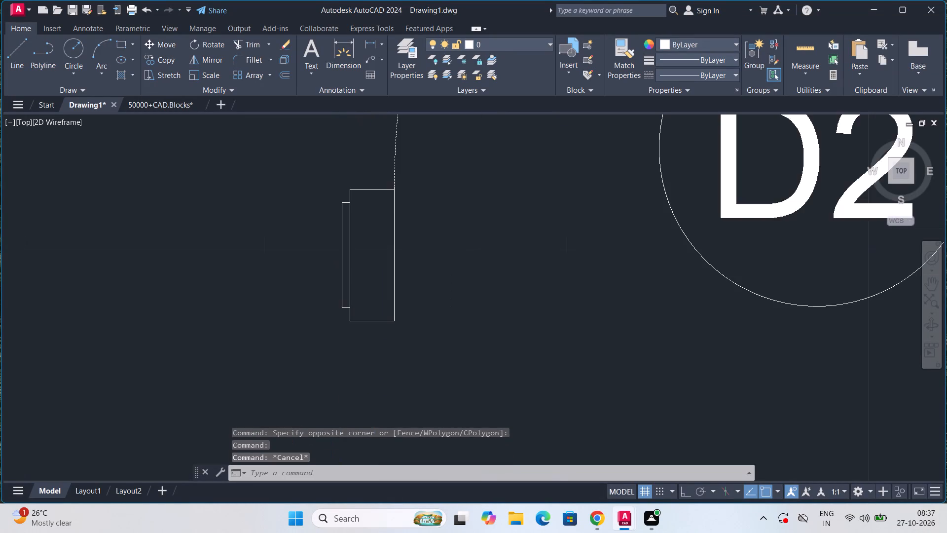
Trim away the thin projecting strip on the outer side of the exploded D2 door's left frame, including both short end lines.
scroll(341, 256, up, 3)
scroll(341, 256, down, 2)
text(TR)
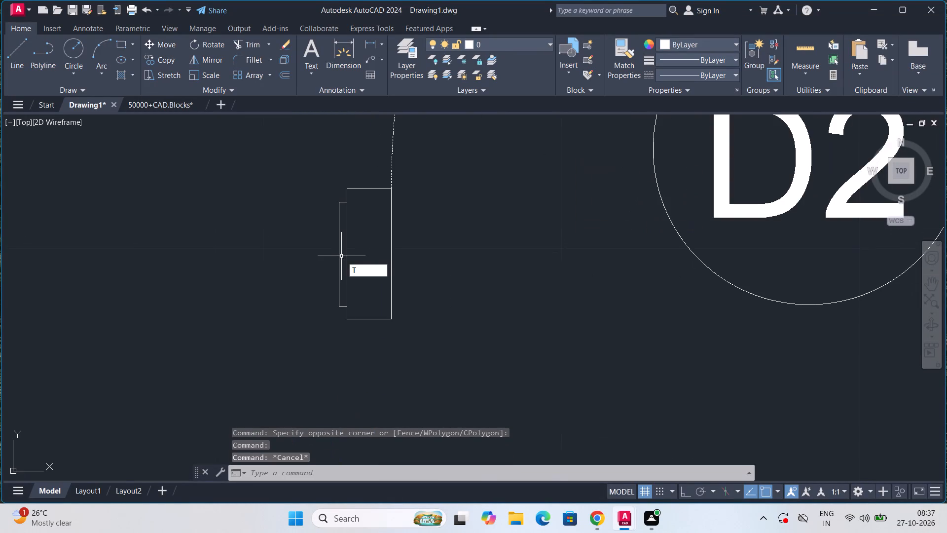
key(Return)
scroll(342, 256, up, 1)
drag(342, 255, 332, 268)
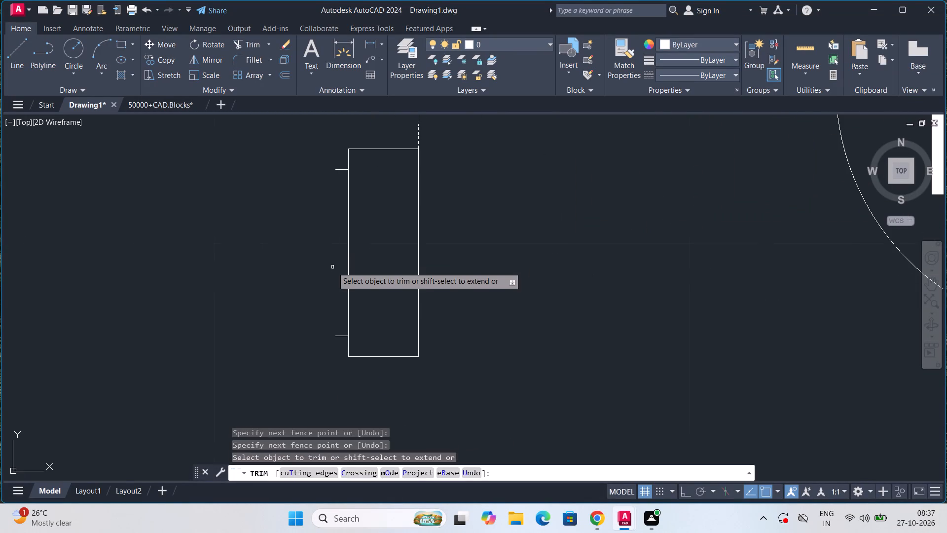
middle_drag(334, 252, 341, 335)
scroll(345, 267, up, 3)
drag(345, 265, 340, 203)
scroll(340, 203, down, 4)
middle_drag(315, 259, 318, 183)
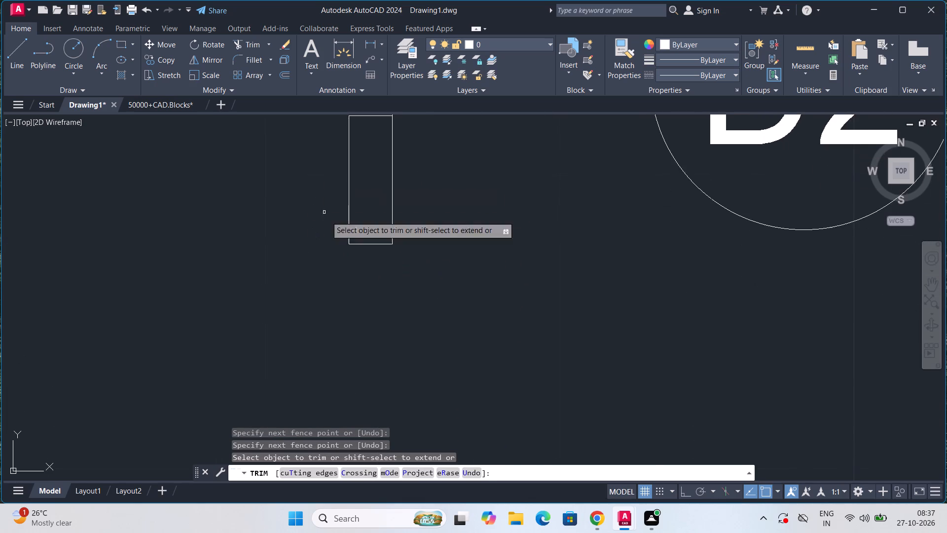
scroll(347, 247, up, 5)
middle_drag(330, 227, 343, 308)
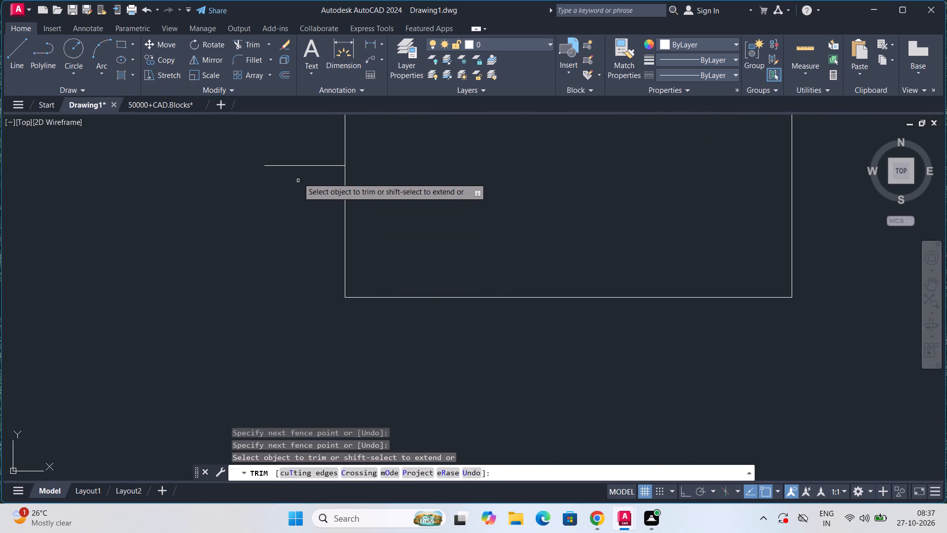
drag(299, 156, 303, 182)
Trim away the thin projecting strip on the outer side of the same D2 door's right frame, including its short end lines.
scroll(303, 182, down, 7)
middle_drag(469, 195, 355, 286)
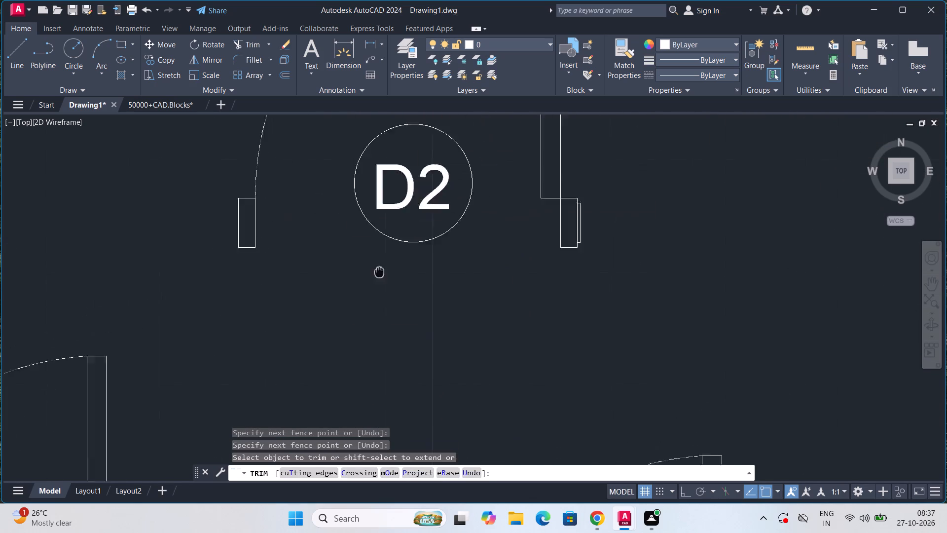
middle_drag(355, 286, 345, 294)
scroll(476, 280, up, 3)
middle_drag(555, 232, 420, 338)
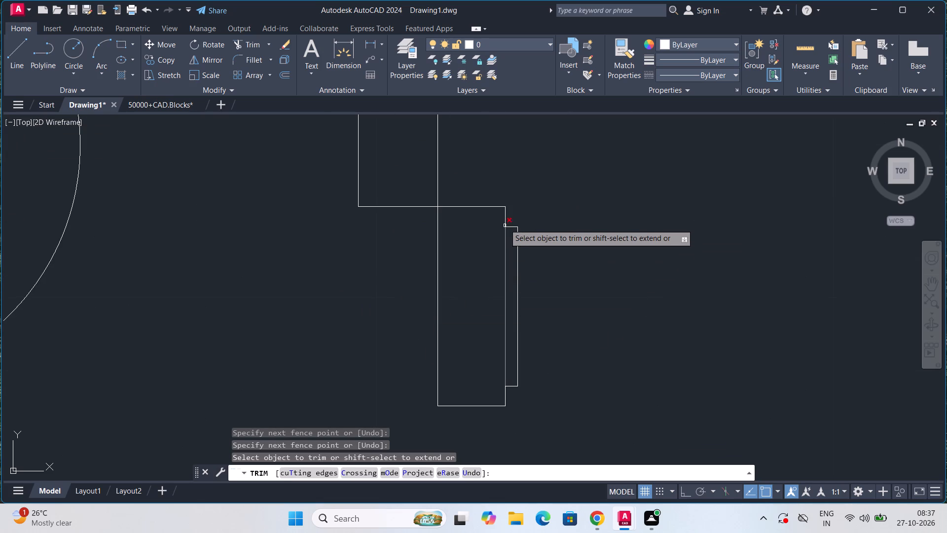
drag(513, 222, 521, 247)
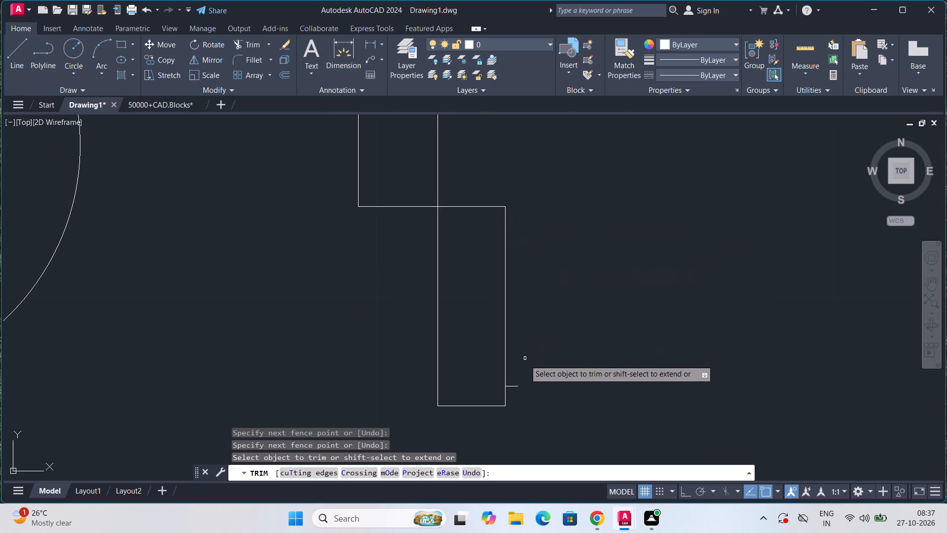
drag(520, 380, 518, 390)
drag(517, 390, 512, 385)
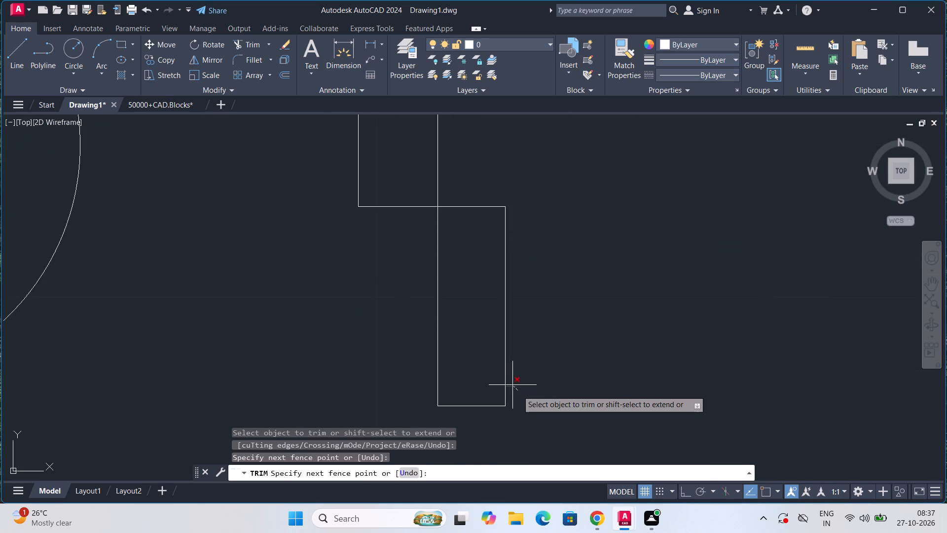
drag(512, 385, 511, 383)
scroll(579, 279, down, 4)
scroll(579, 279, up, 5)
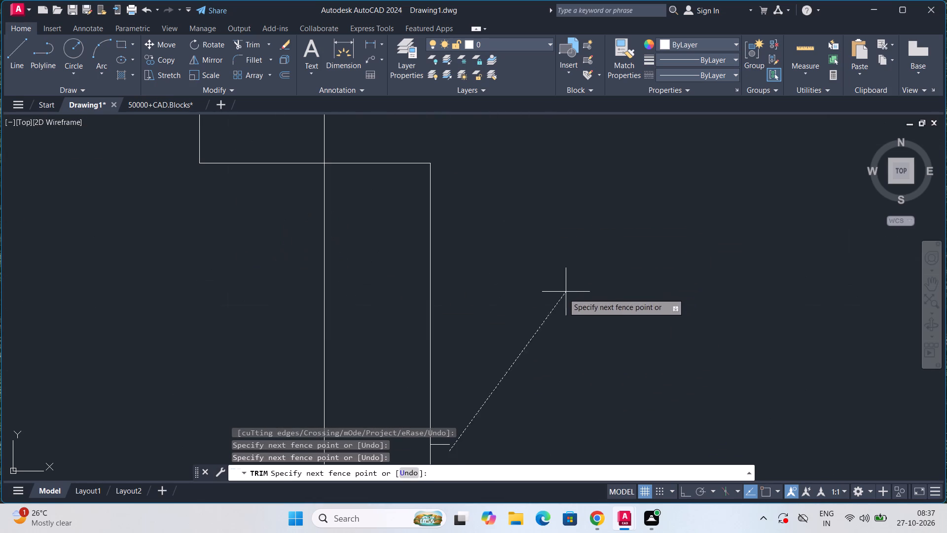
drag(444, 446, 444, 428)
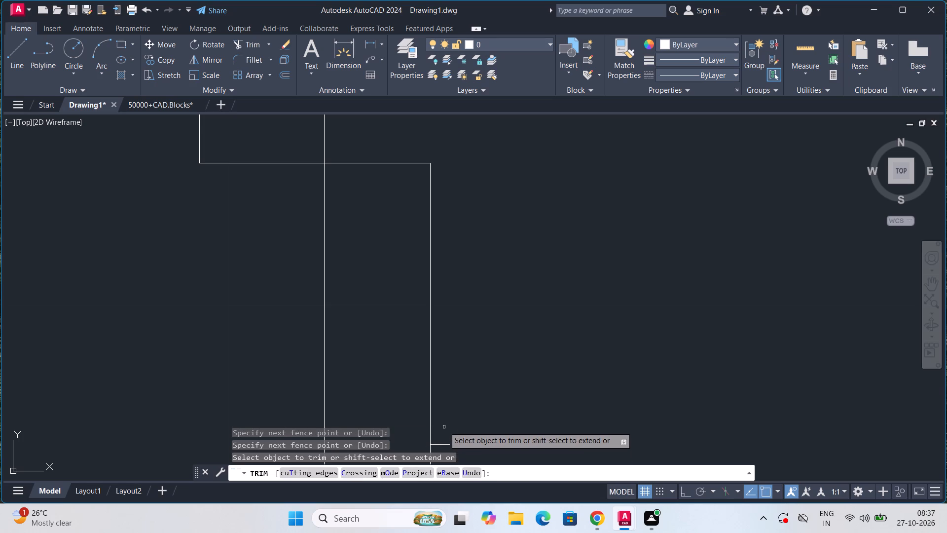
drag(444, 426, 446, 447)
scroll(492, 348, down, 2)
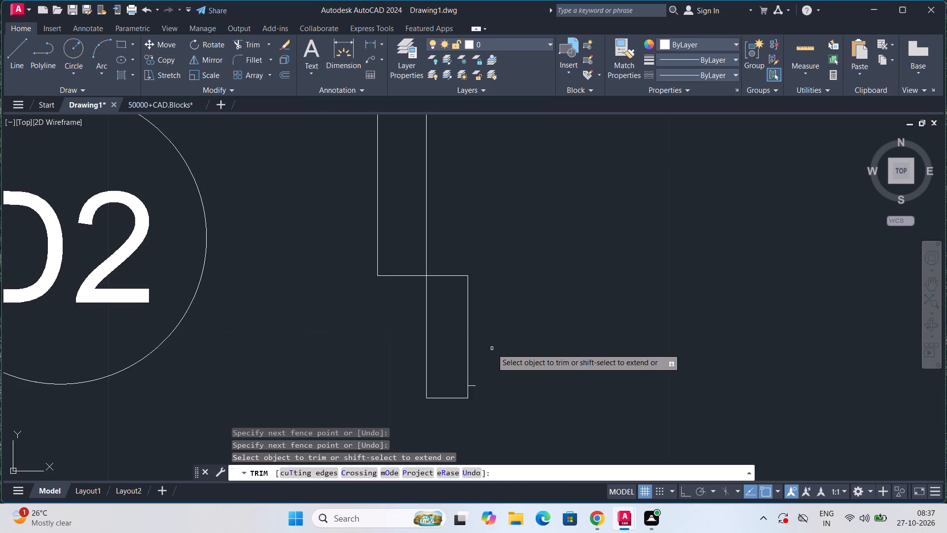
middle_drag(492, 348, 499, 260)
scroll(498, 305, up, 2)
drag(463, 305, 447, 282)
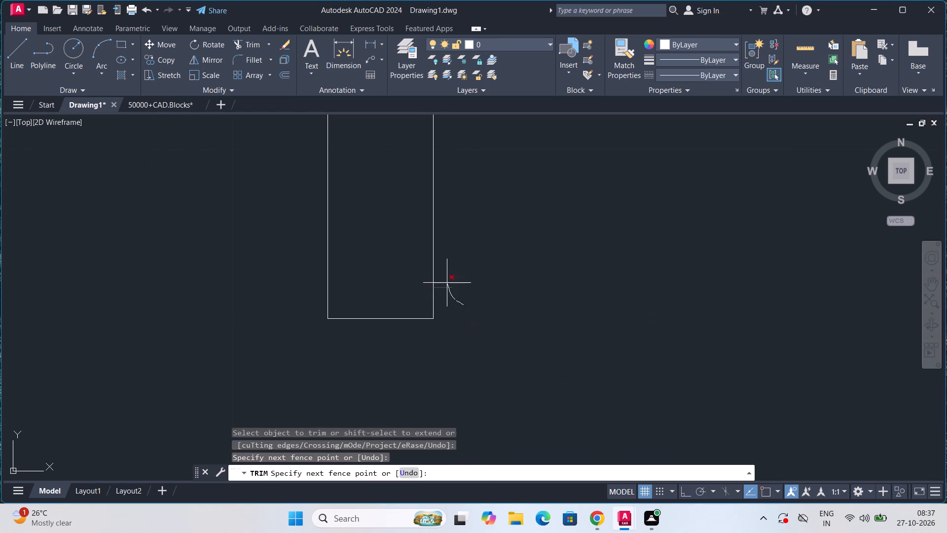
drag(447, 282, 447, 280)
key(Escape)
key(Escape)
Group the parts of the topmost D2 door, including its arc, leaf, frames and label.
scroll(507, 266, down, 5)
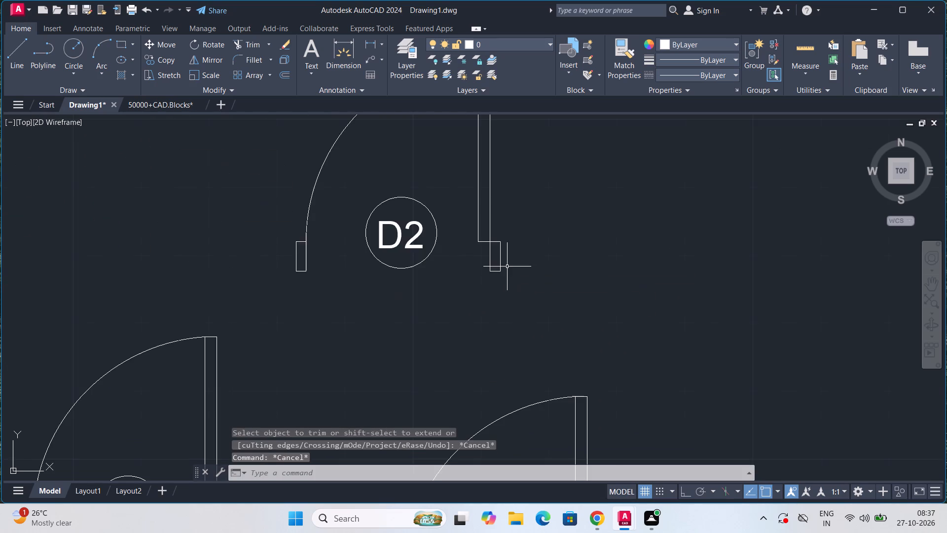
scroll(507, 266, down, 3)
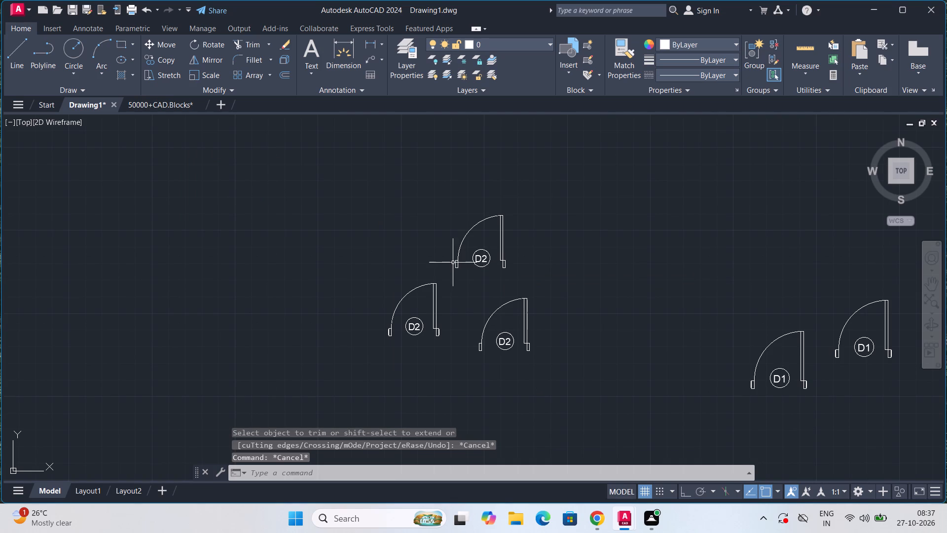
drag(496, 274, 513, 209)
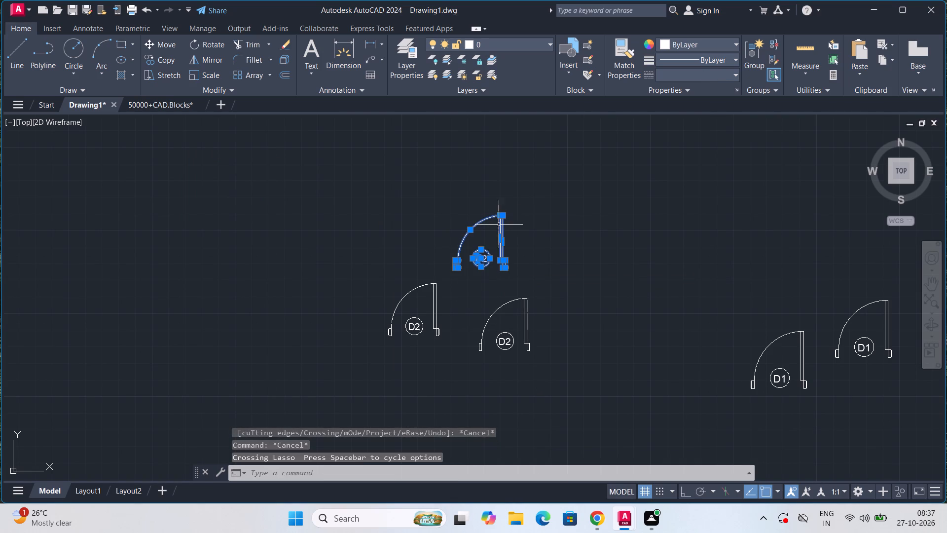
right_click(498, 226)
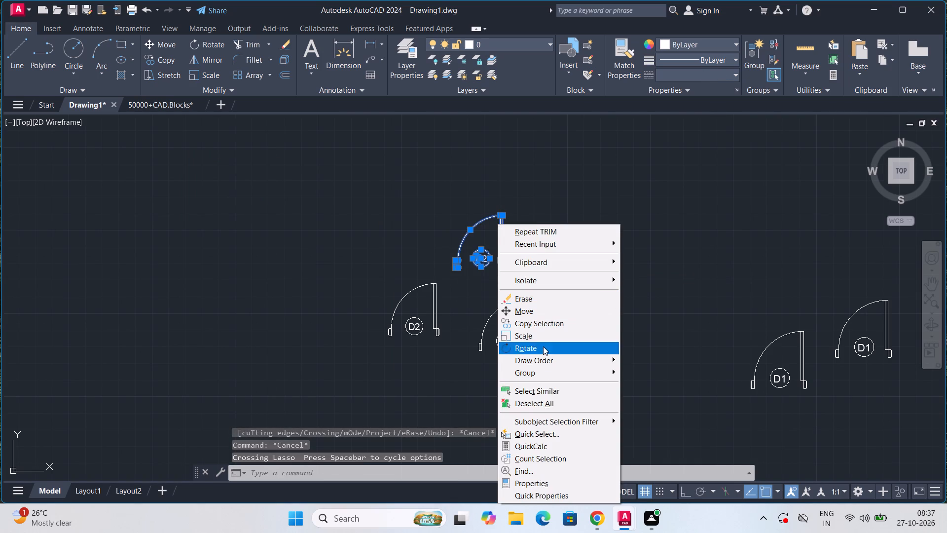
click(544, 371)
click(628, 370)
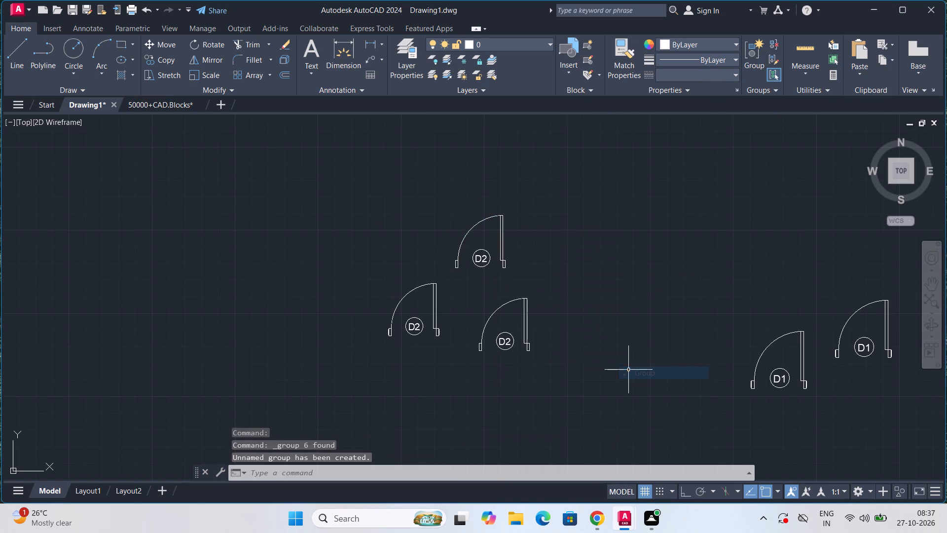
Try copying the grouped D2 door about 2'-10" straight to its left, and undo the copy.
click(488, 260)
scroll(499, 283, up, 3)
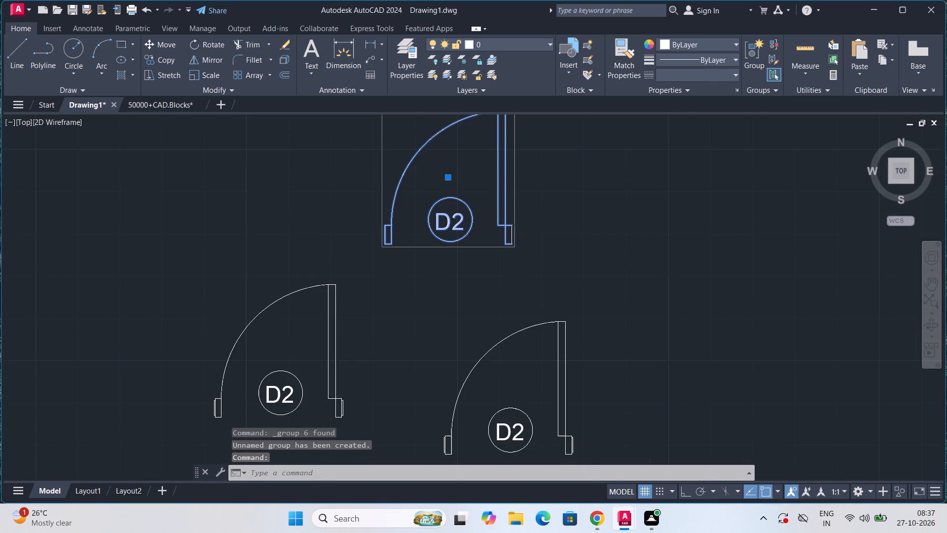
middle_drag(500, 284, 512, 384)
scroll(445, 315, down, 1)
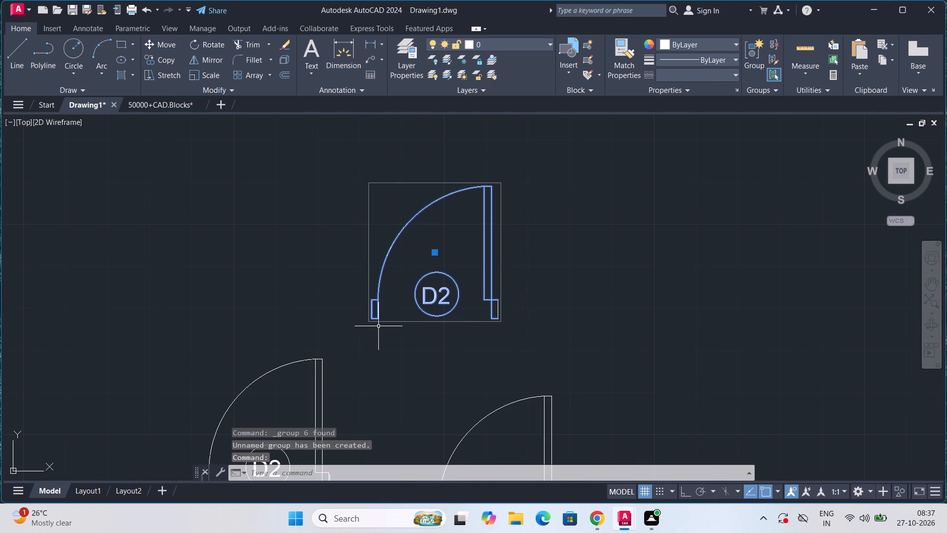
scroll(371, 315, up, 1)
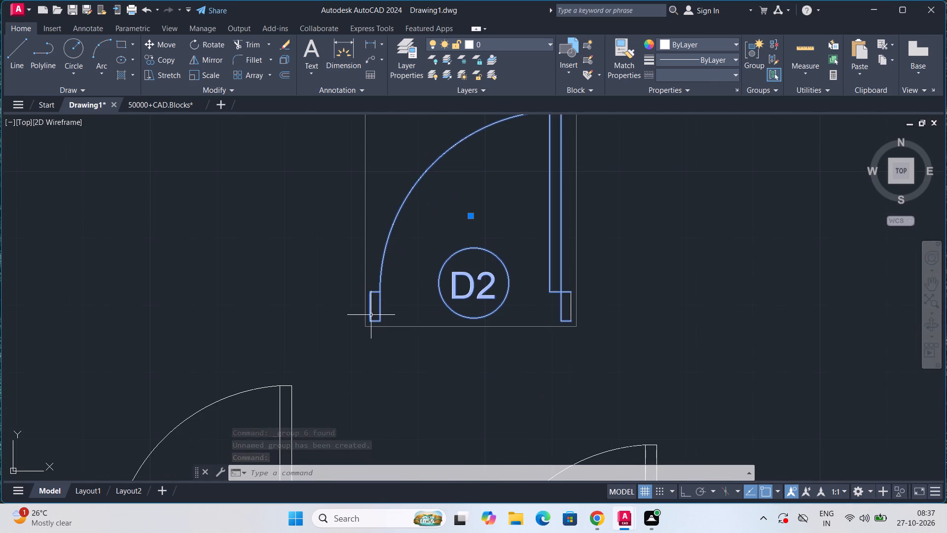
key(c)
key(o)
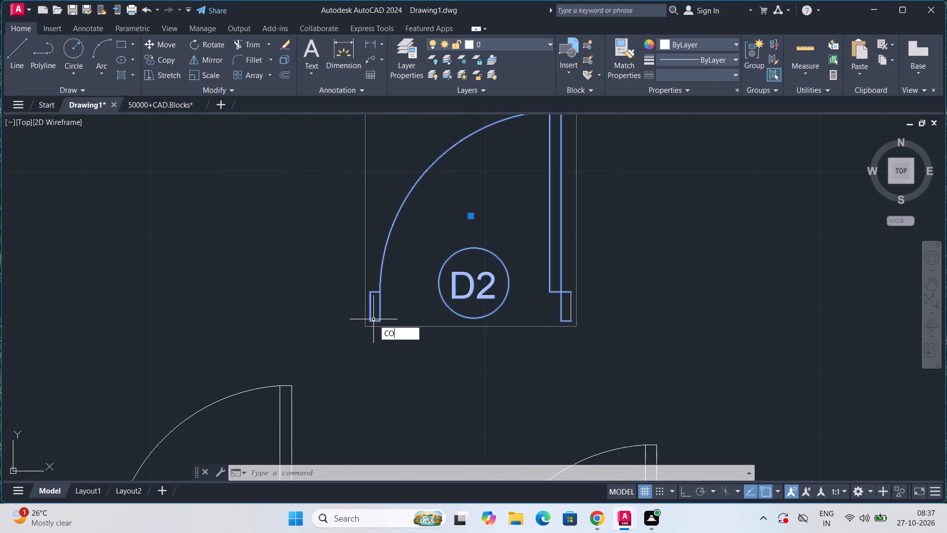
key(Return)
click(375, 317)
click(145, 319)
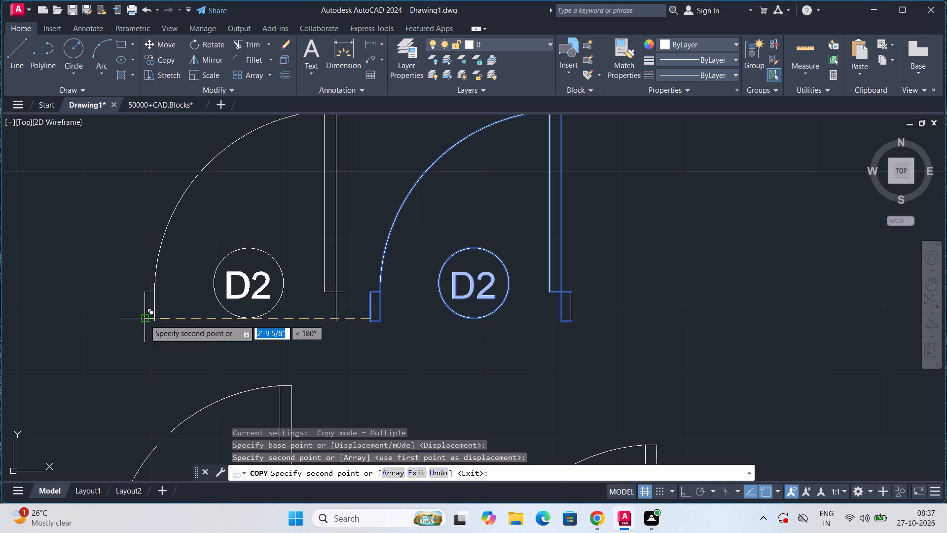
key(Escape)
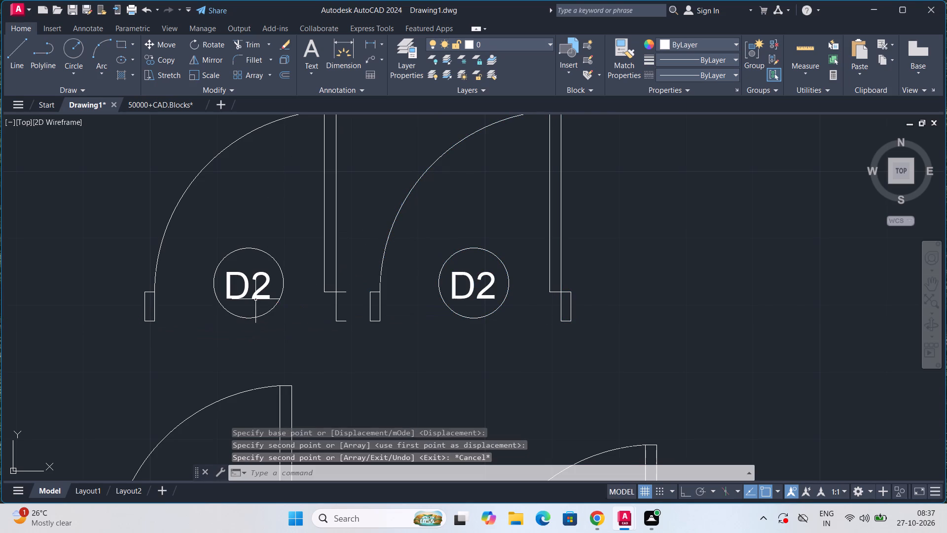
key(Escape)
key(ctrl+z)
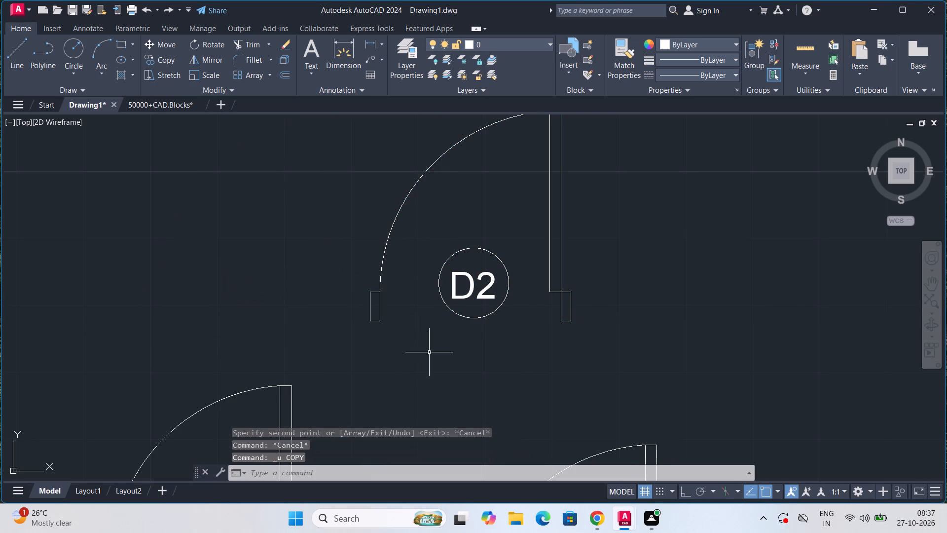
Group the topmost D2 door again, together with the remaining loose lines of its right frame.
scroll(527, 316, up, 1)
drag(610, 330, 585, 227)
right_click(558, 245)
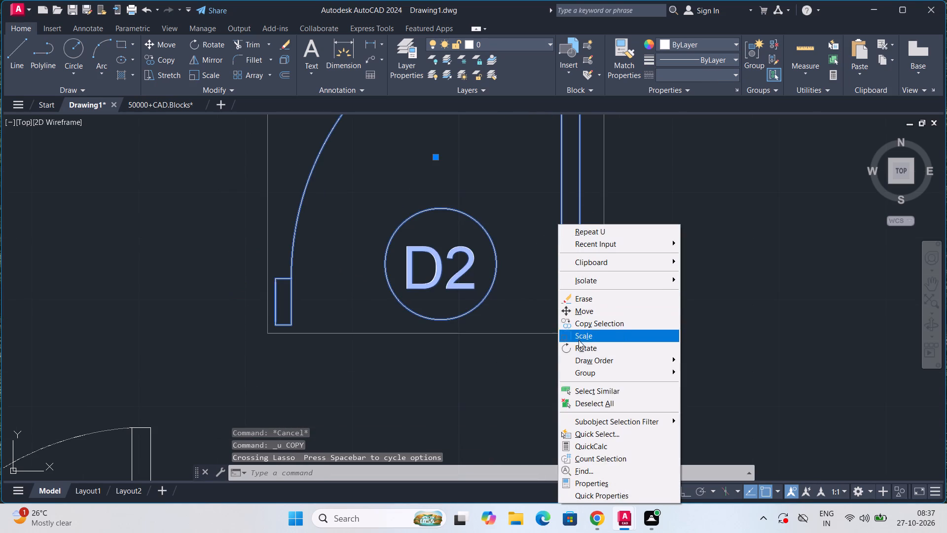
click(579, 370)
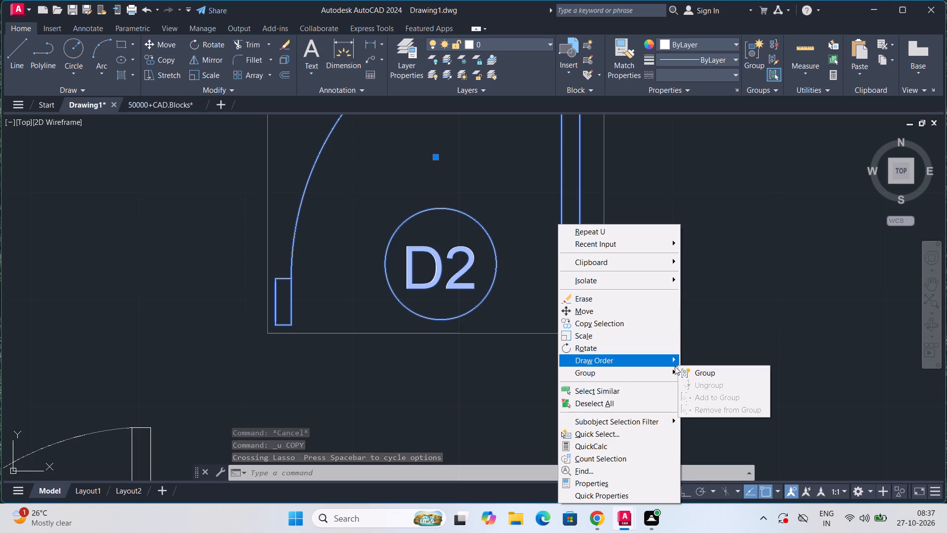
click(671, 372)
click(693, 372)
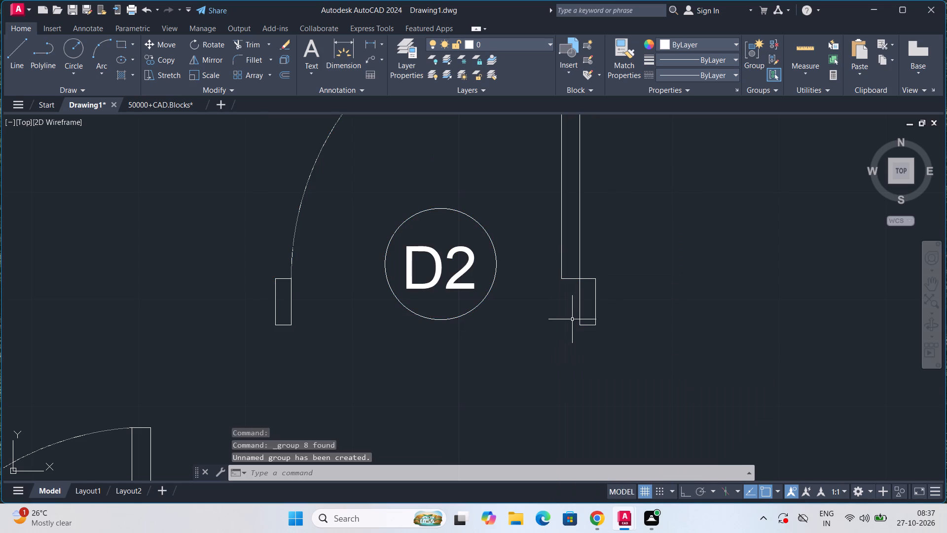
Copy the regrouped D2 door from its left frame's bottom-left corner to two spots on its left, the farther one about 7' away.
click(581, 297)
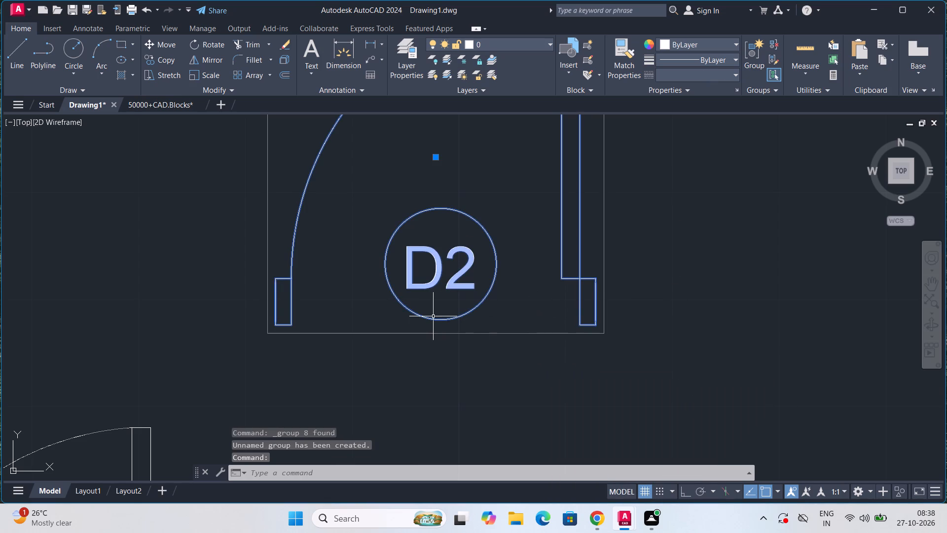
key(c)
key(o)
key(Return)
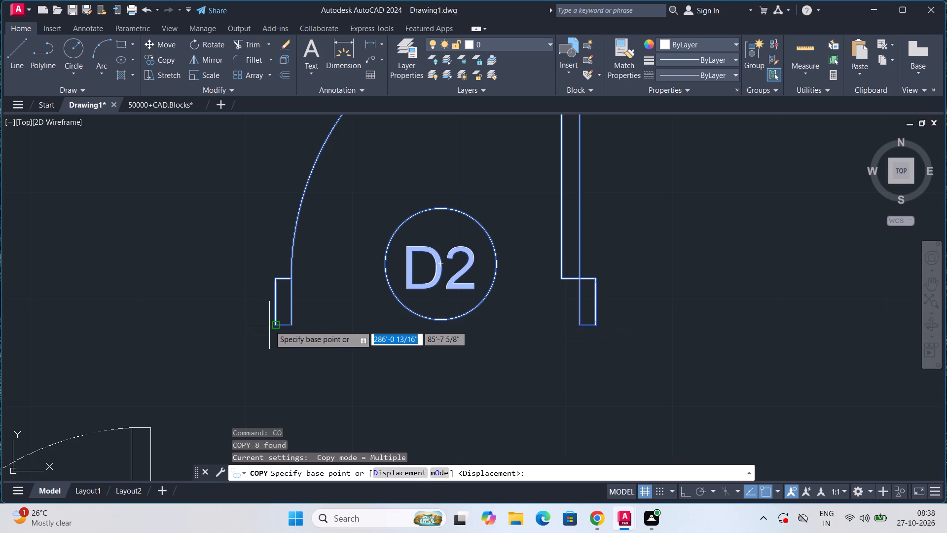
click(270, 325)
scroll(146, 348, down, 3)
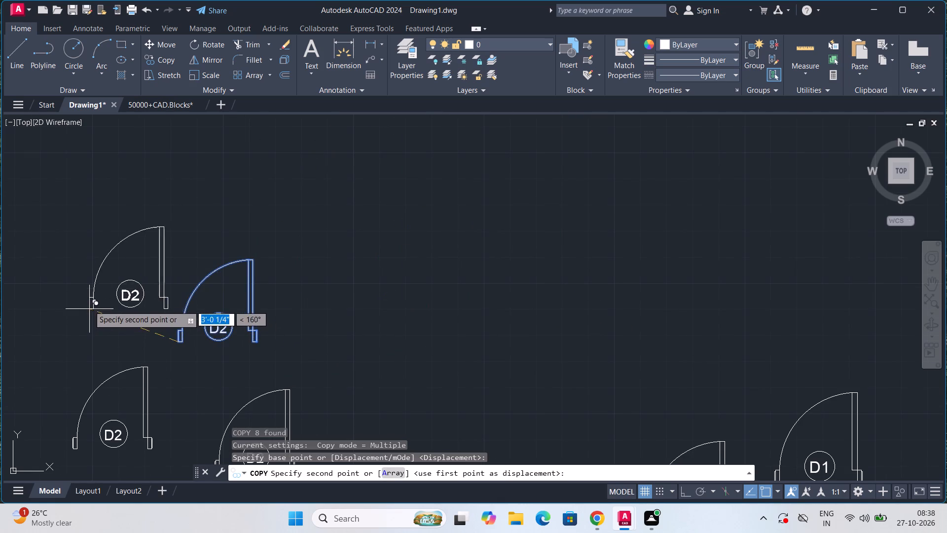
click(88, 293)
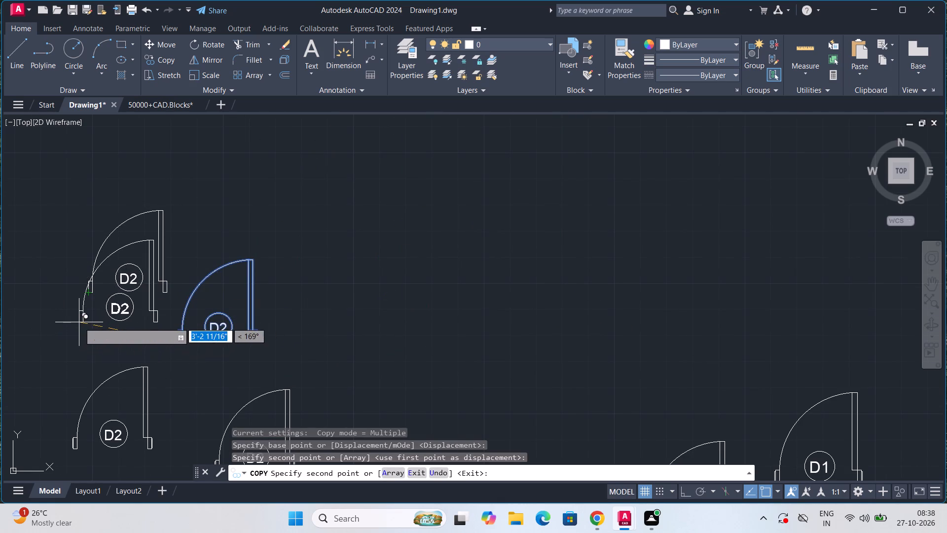
middle_drag(79, 322, 313, 268)
click(194, 278)
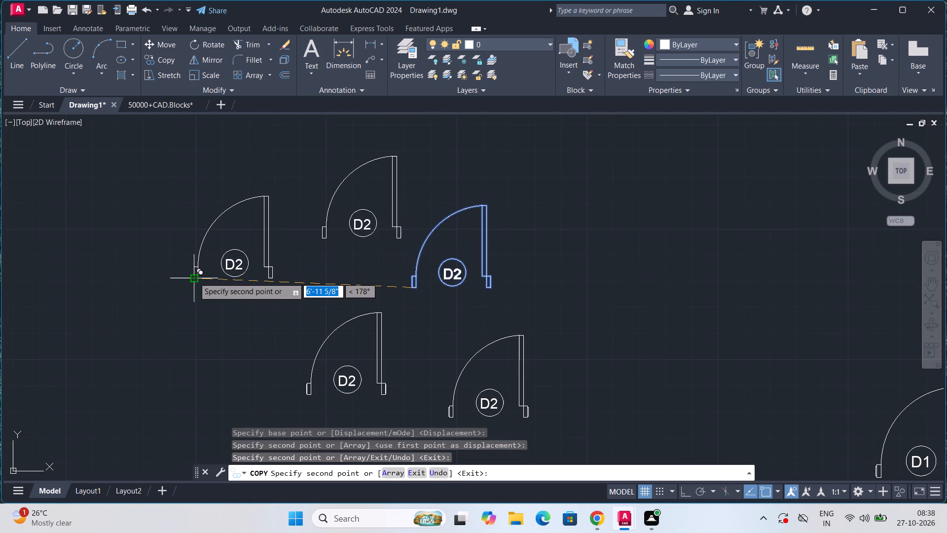
key(Escape)
key(Escape)
Erase the two D2 doors below the three grouped D2 copies.
drag(558, 365, 348, 352)
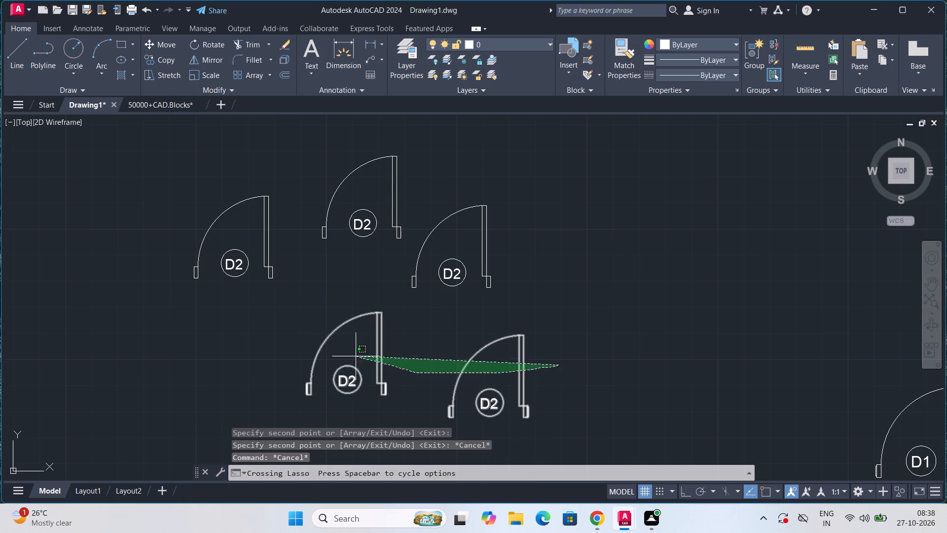
drag(348, 352, 324, 315)
key(Delete)
Move the leftmost grouped D2 door, by its left frame's bottom corner, to the opening of the small room on the plan's right side.
scroll(328, 316, down, 2)
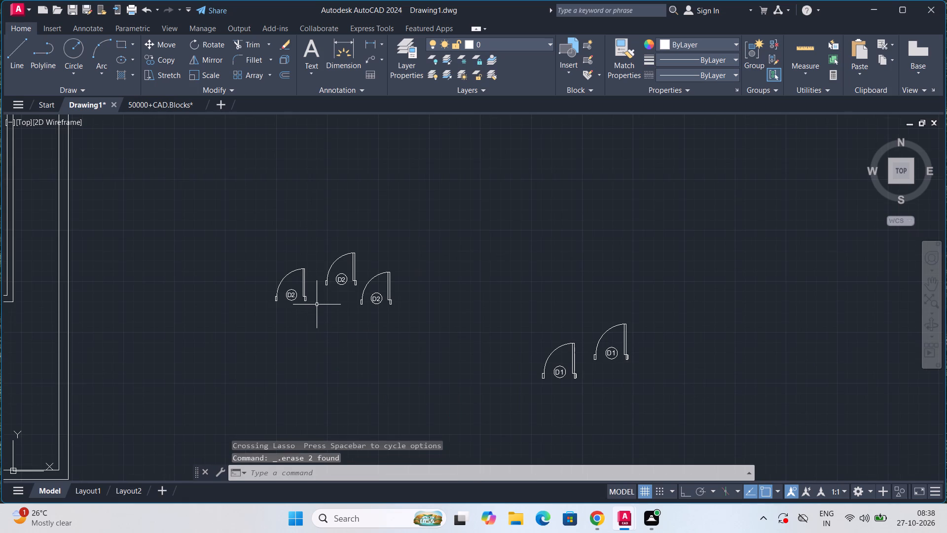
scroll(315, 303, down, 1)
middle_drag(292, 314, 364, 352)
scroll(362, 340, up, 5)
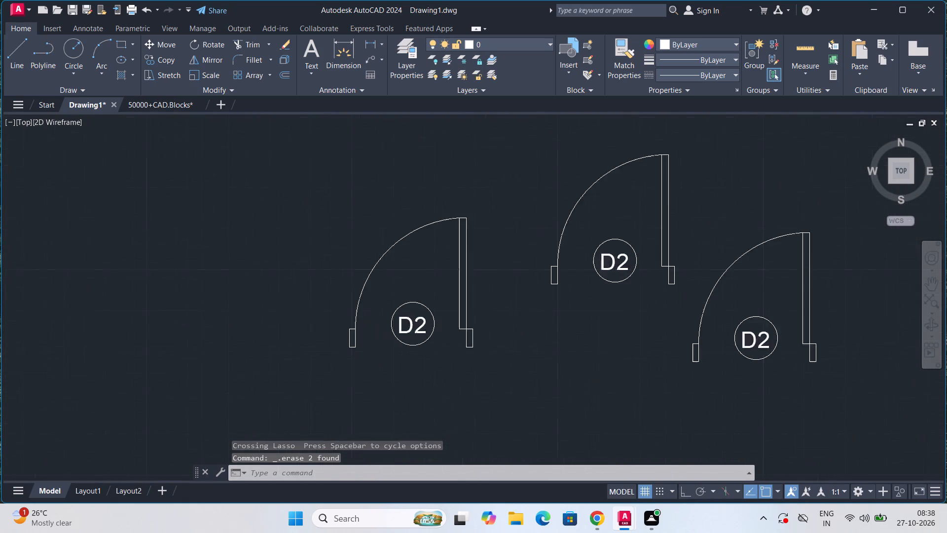
click(341, 352)
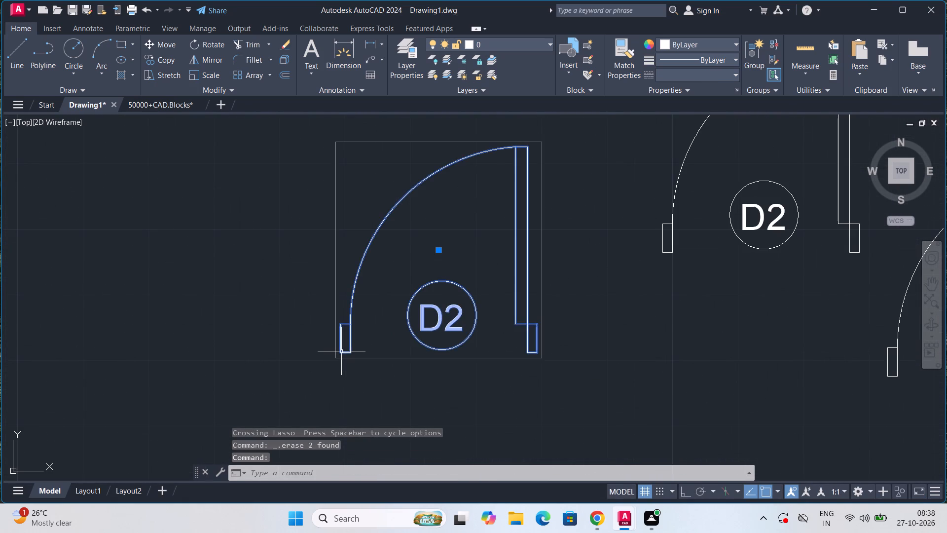
key(m)
key(Return)
click(347, 356)
scroll(181, 358, down, 6)
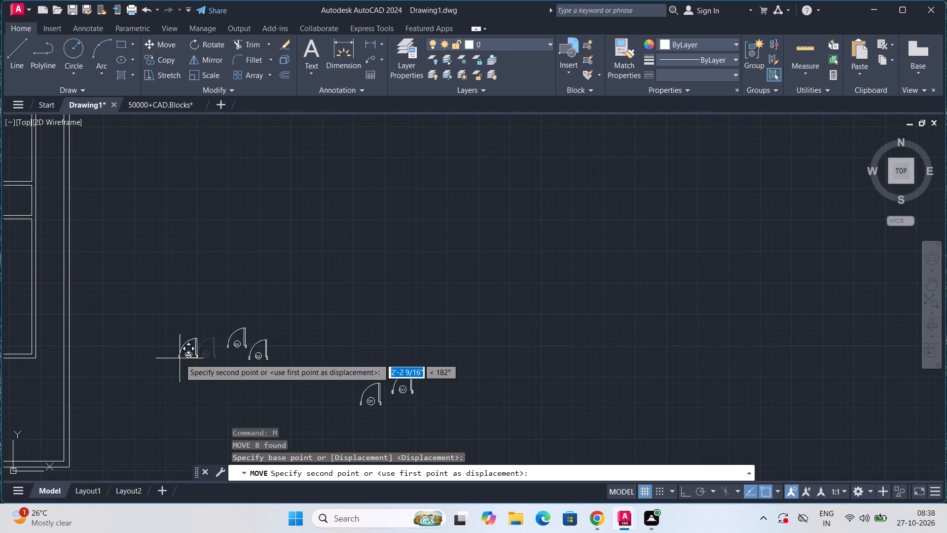
middle_drag(133, 325, 597, 363)
scroll(419, 297, up, 1)
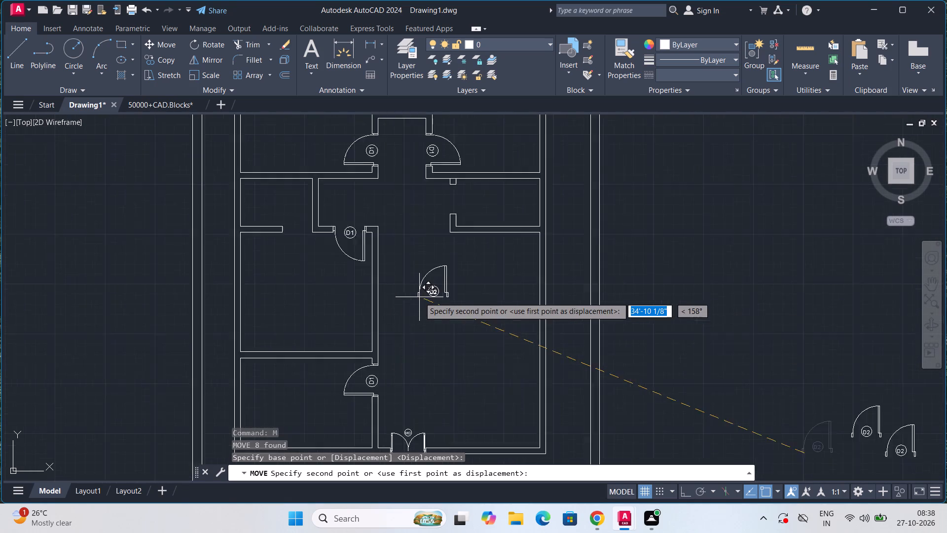
scroll(419, 297, up, 2)
middle_drag(419, 296, 387, 467)
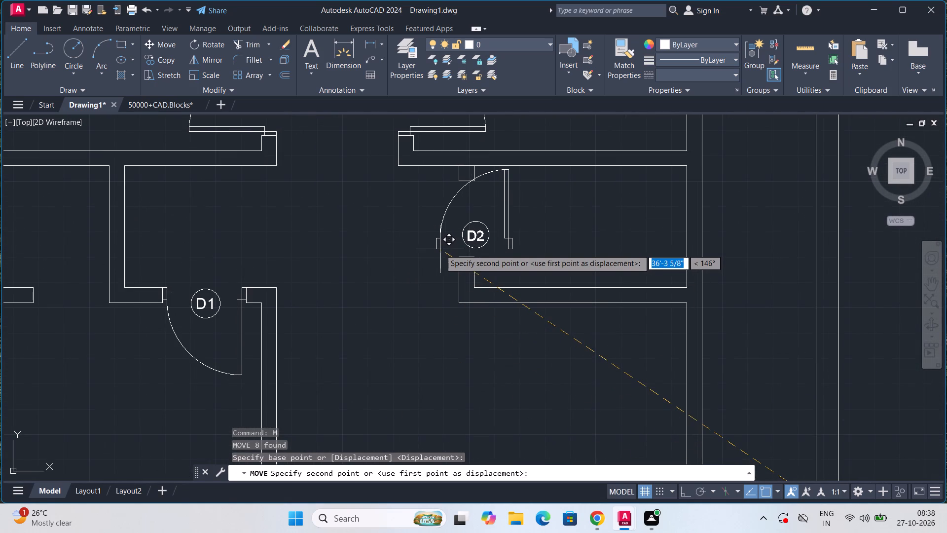
click(415, 250)
Move the upper of the two remaining D2 doors into the left-side room, just below the gap in its top wall.
middle_drag(347, 266, 367, 276)
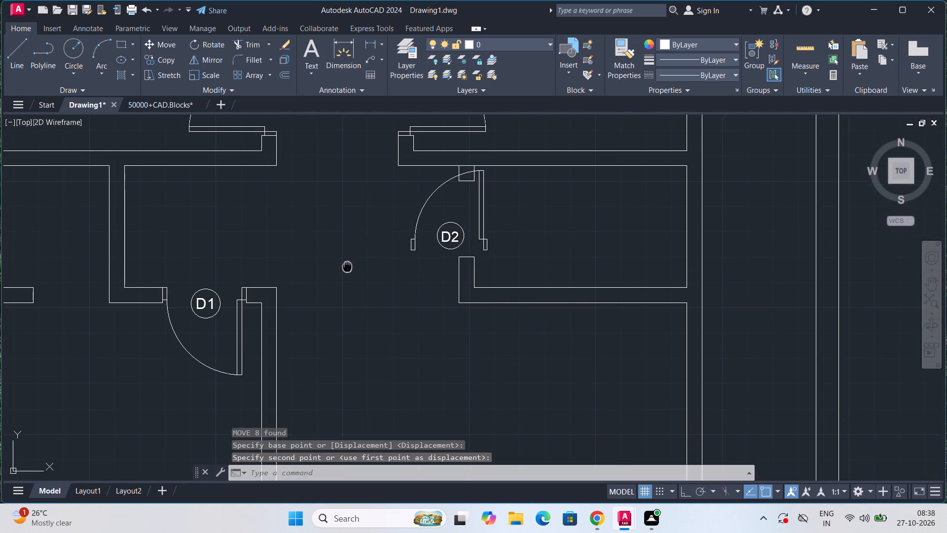
middle_drag(367, 276, 513, 305)
scroll(596, 272, down, 5)
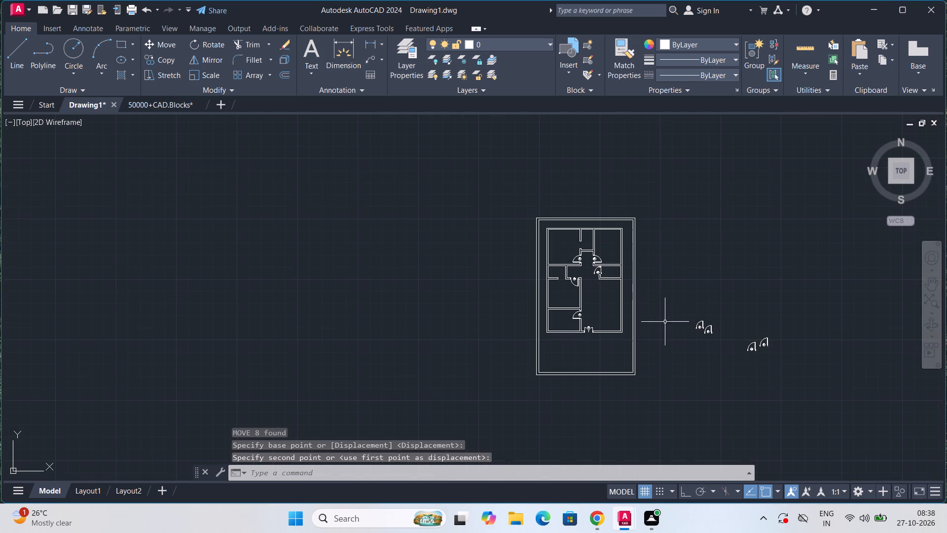
click(695, 327)
key(m)
key(Return)
click(695, 328)
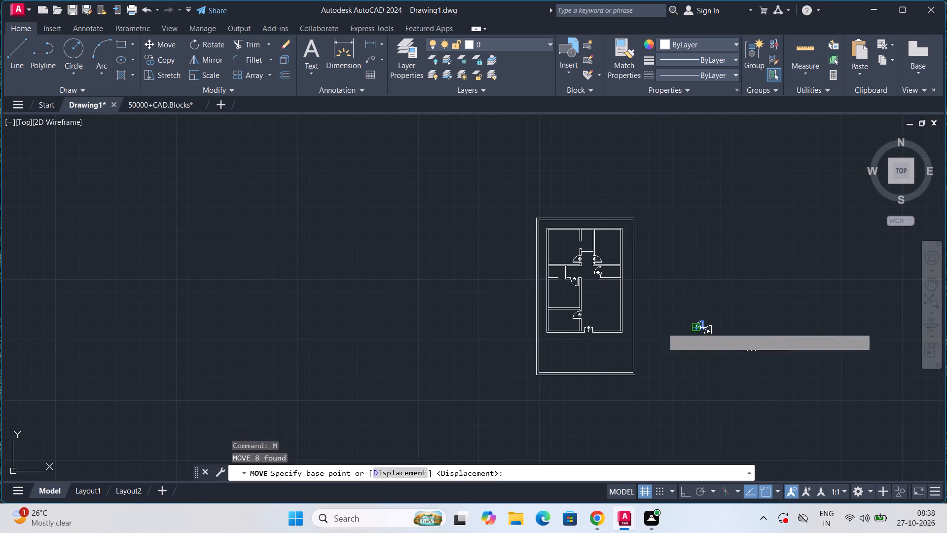
scroll(551, 297, up, 4)
click(547, 245)
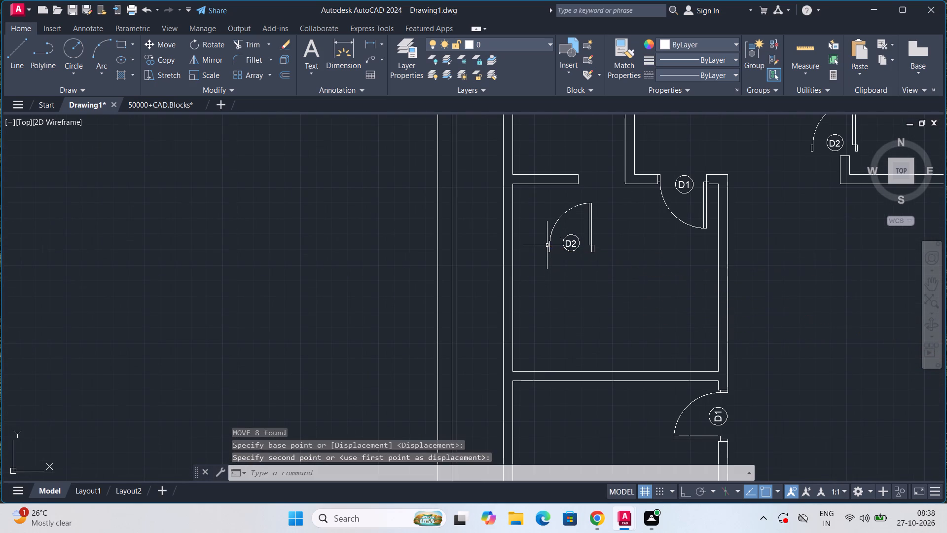
Move the last remaining loose D2 door into the upper-left room, beside the opening in its right wall.
scroll(547, 245, down, 5)
click(645, 265)
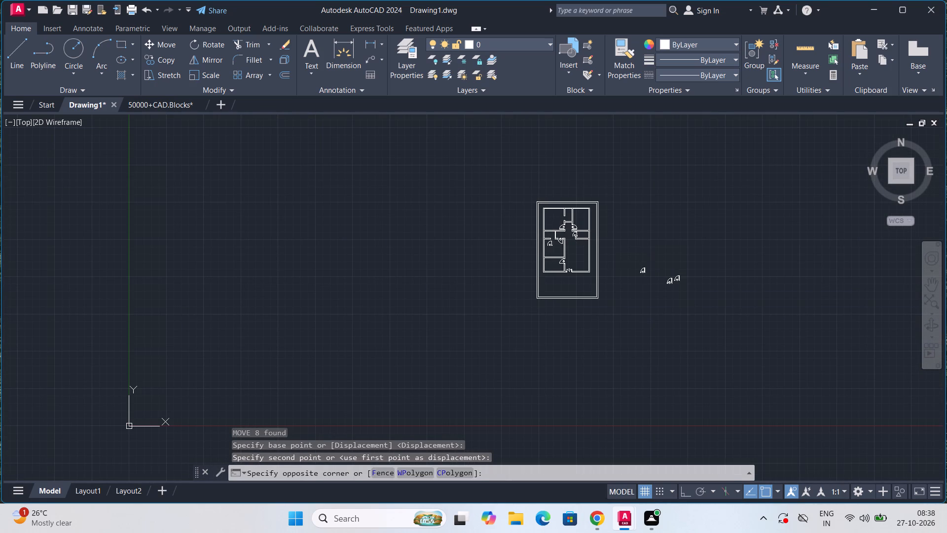
click(645, 271)
click(645, 271)
scroll(644, 283, up, 1)
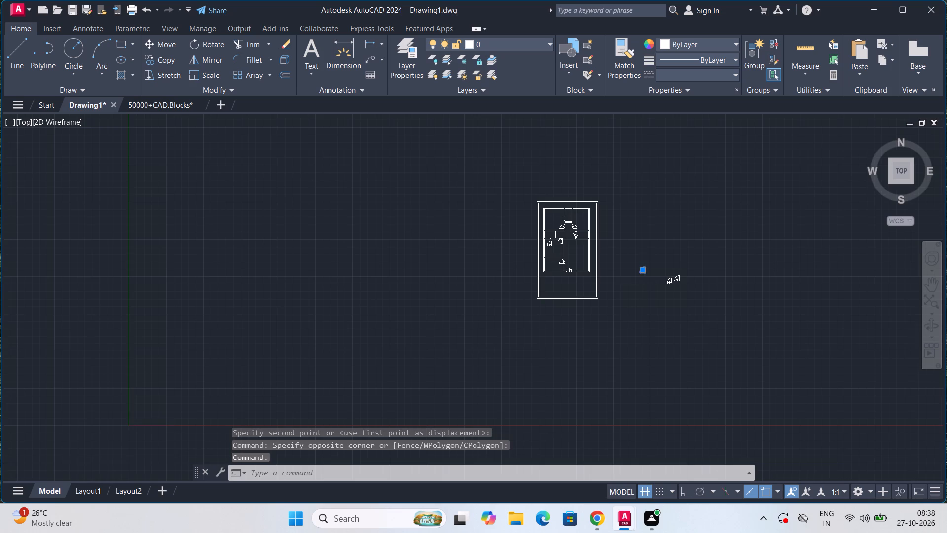
scroll(644, 283, up, 1)
key(m)
key(Return)
click(638, 255)
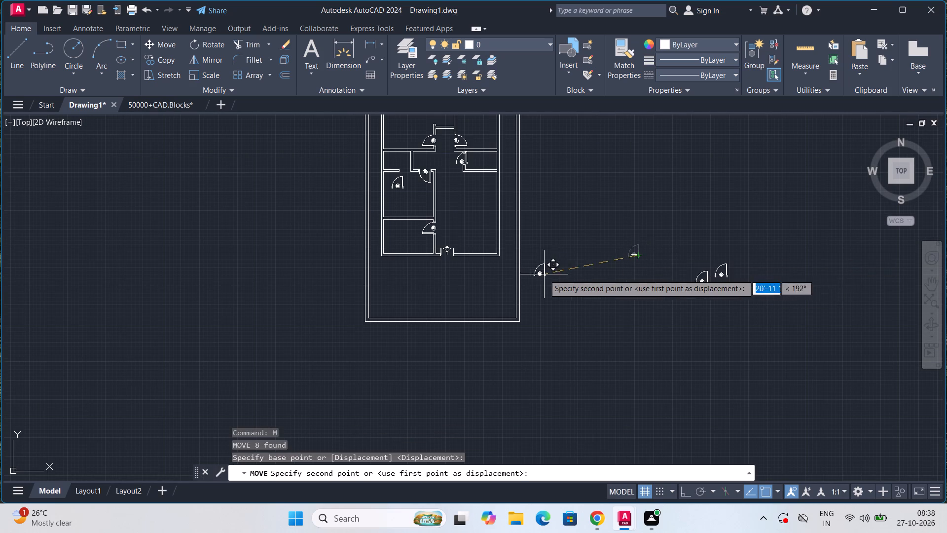
scroll(544, 274, down, 3)
middle_drag(544, 274, 574, 376)
scroll(499, 317, up, 3)
middle_drag(549, 363, 401, 221)
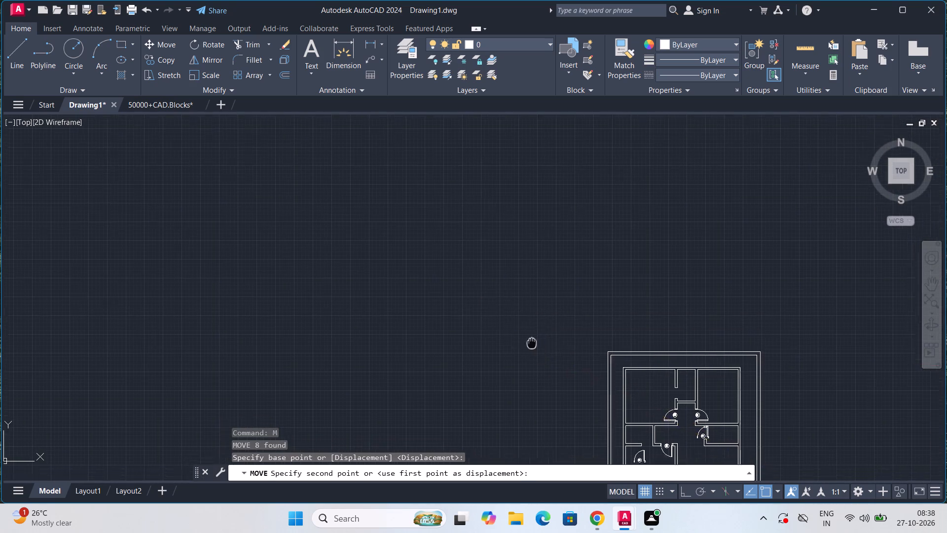
middle_drag(401, 221, 386, 206)
scroll(466, 255, up, 4)
click(763, 221)
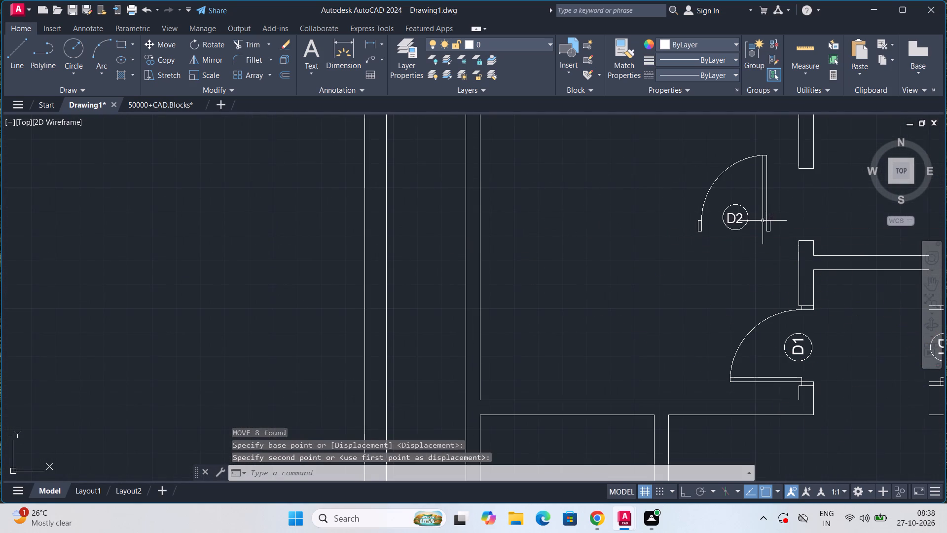
Rotate the upper-left room's D2 door 90° clockwise about its right frame's bottom-right corner, with Ortho on.
scroll(763, 221, down, 2)
middle_drag(772, 228, 597, 256)
scroll(597, 257, up, 3)
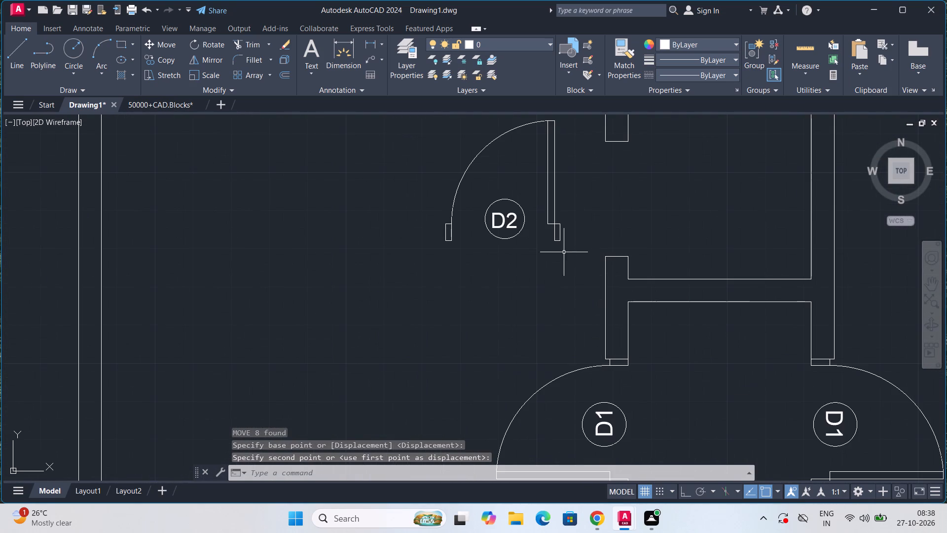
click(559, 223)
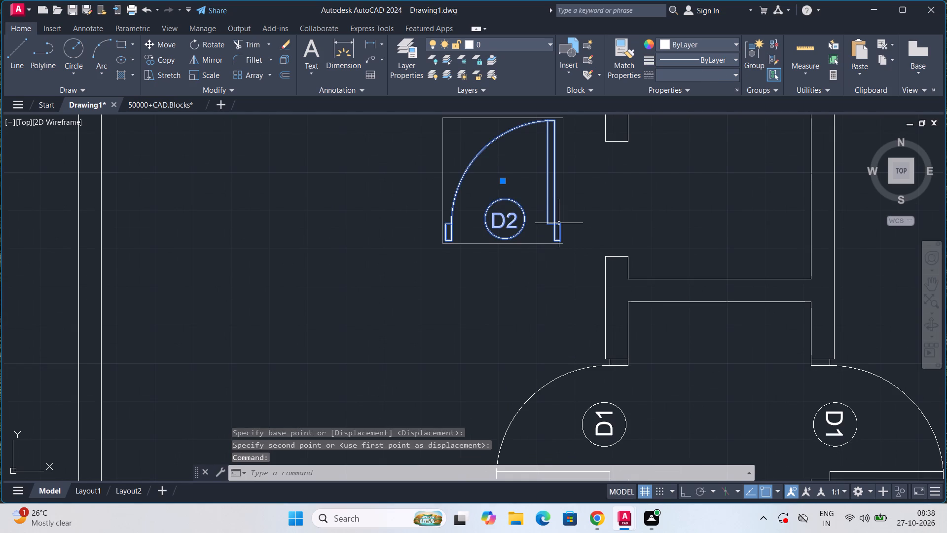
text(RO)
key(Return)
click(561, 240)
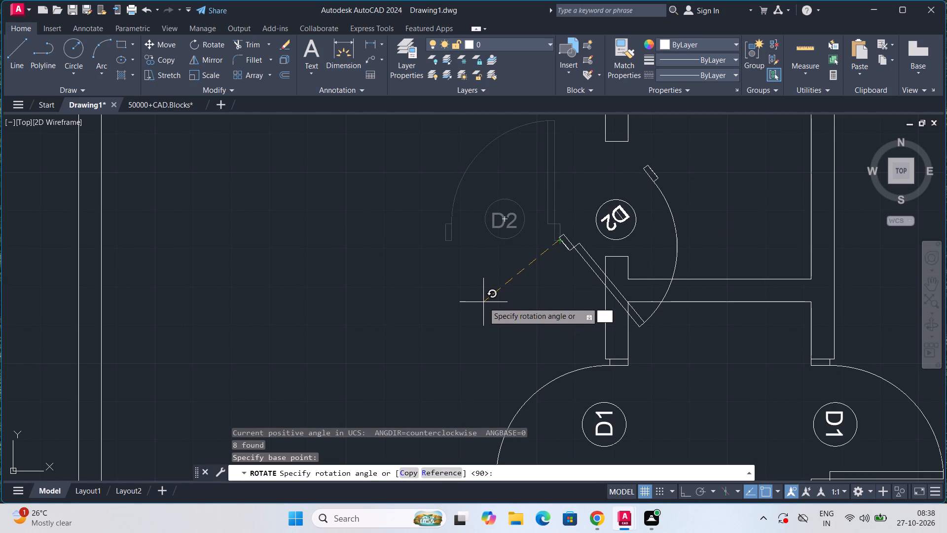
scroll(484, 298, down, 1)
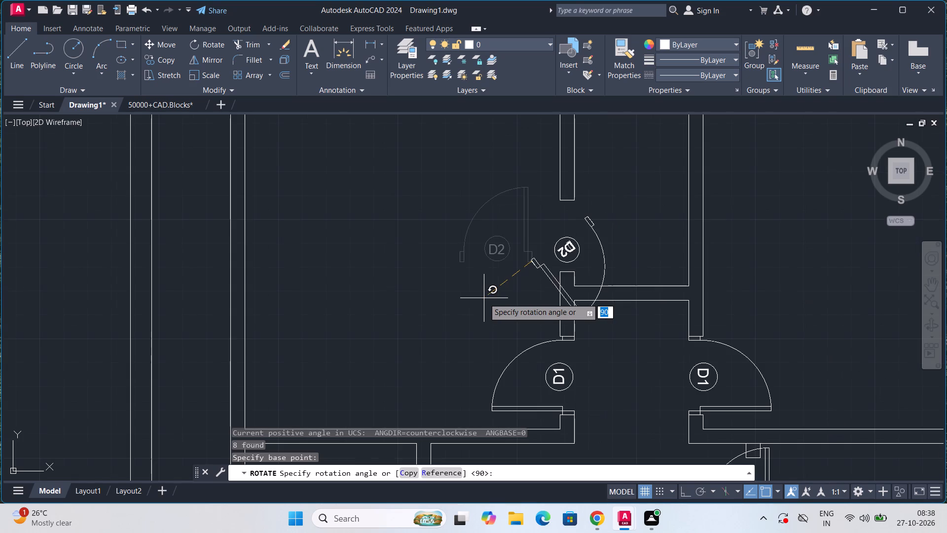
click(691, 494)
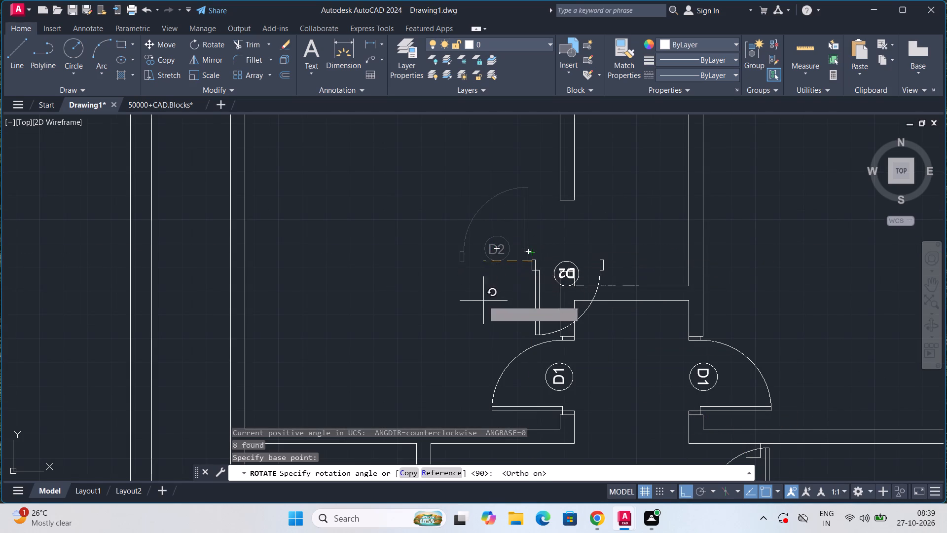
click(524, 317)
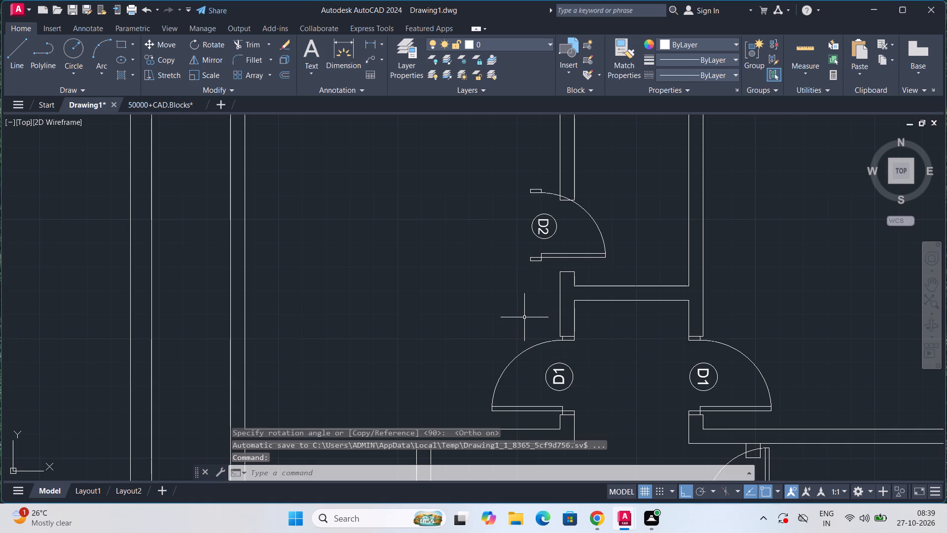
Offset the inner left wall line of the small left-side room 6'-6" to the right.
scroll(524, 317, down, 1)
middle_drag(526, 330, 549, 220)
middle_drag(512, 328, 524, 249)
scroll(463, 280, up, 2)
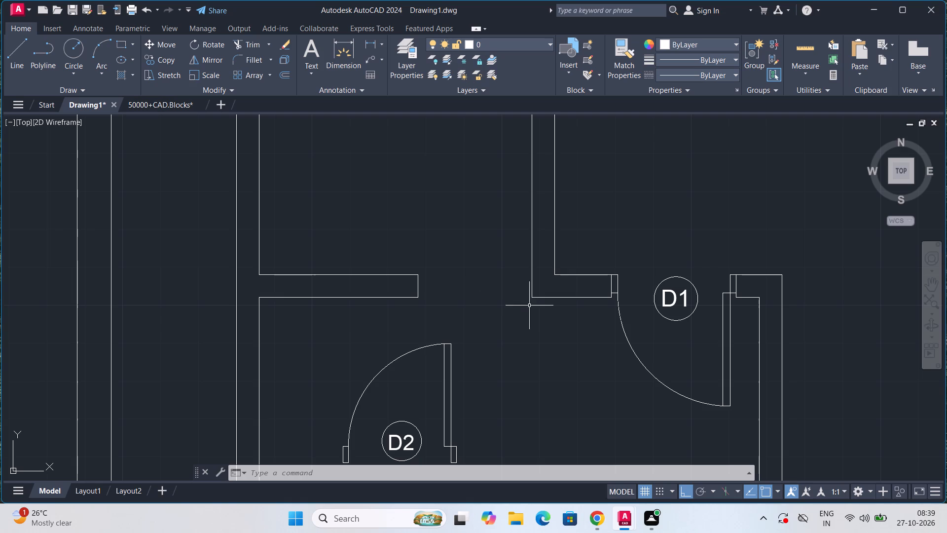
middle_drag(531, 306, 513, 369)
key(Escape)
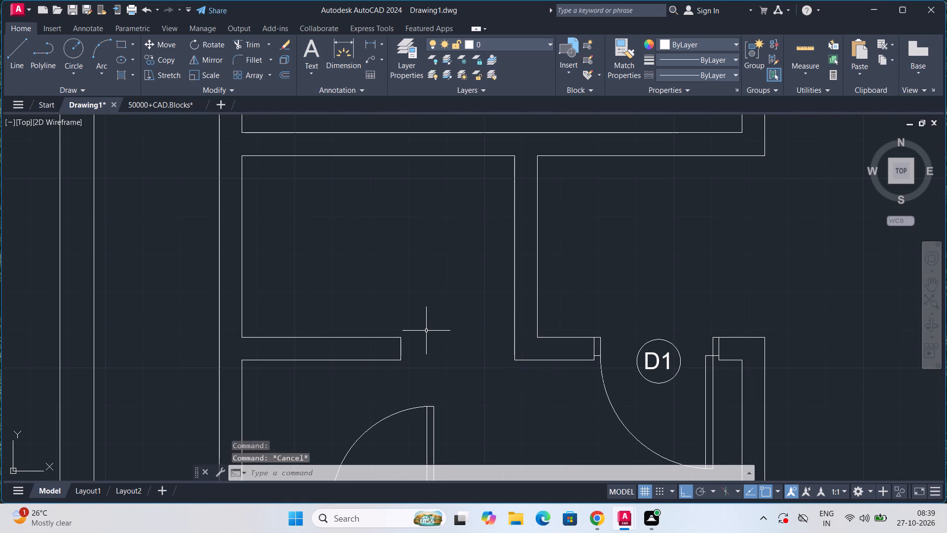
key(Escape)
key(Escape)
key(Escape)
key(Escape)
key(Escape)
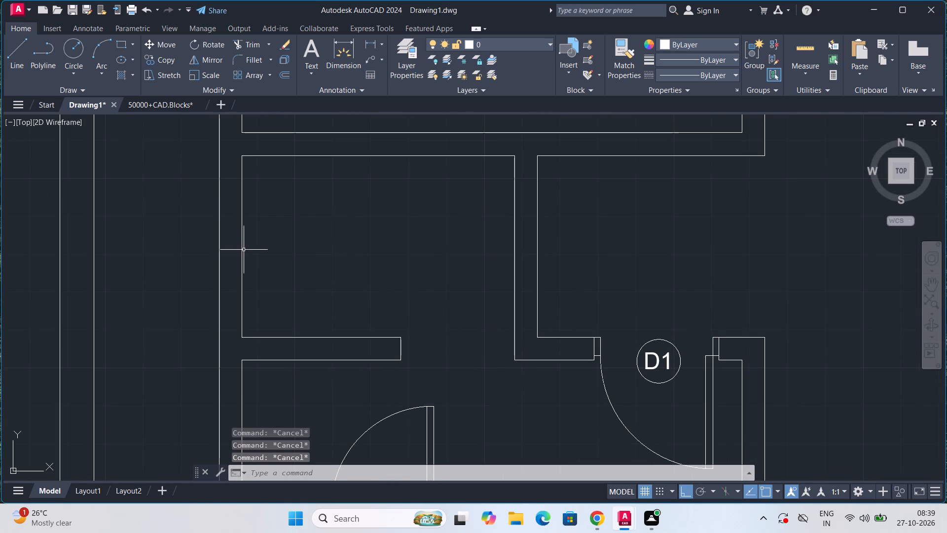
click(243, 250)
key(o)
text(FF)
key(Return)
click(241, 252)
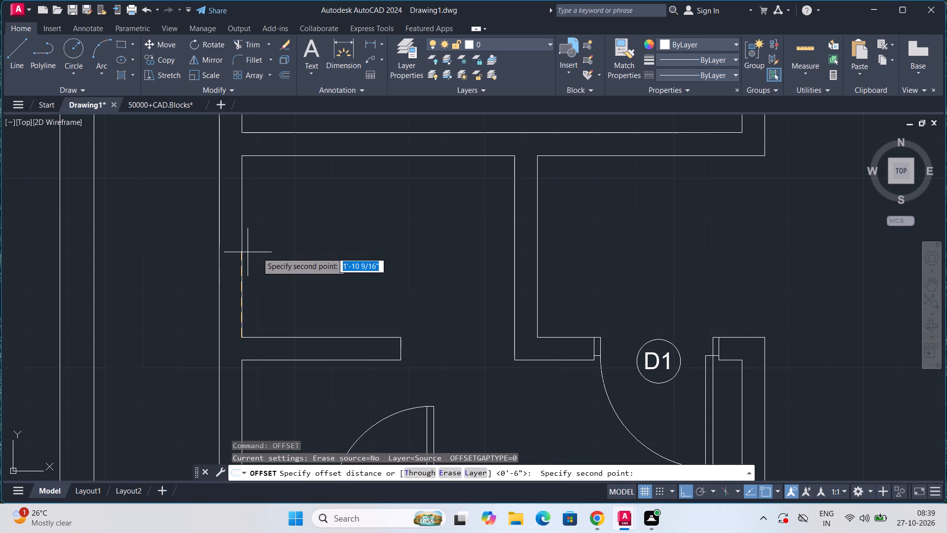
text(6'6")
key(Return)
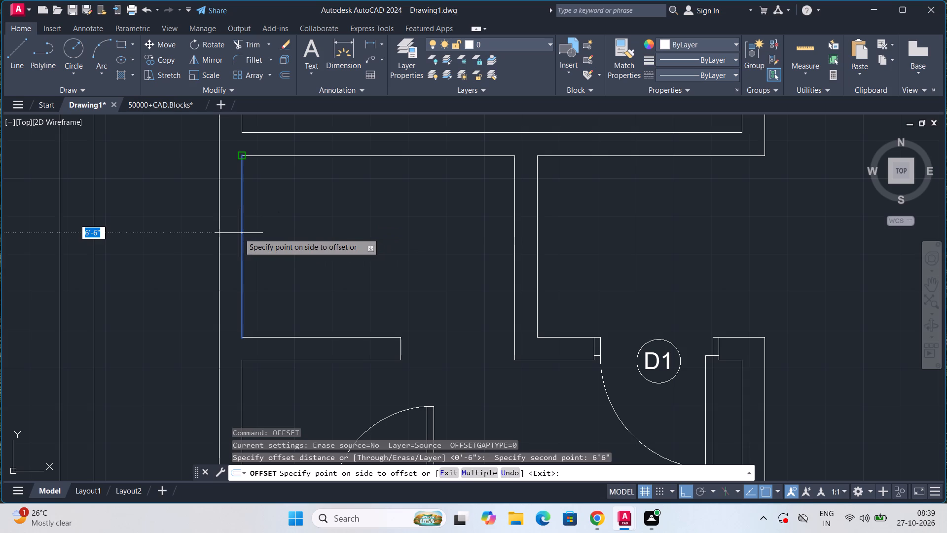
click(459, 235)
scroll(401, 275, up, 1)
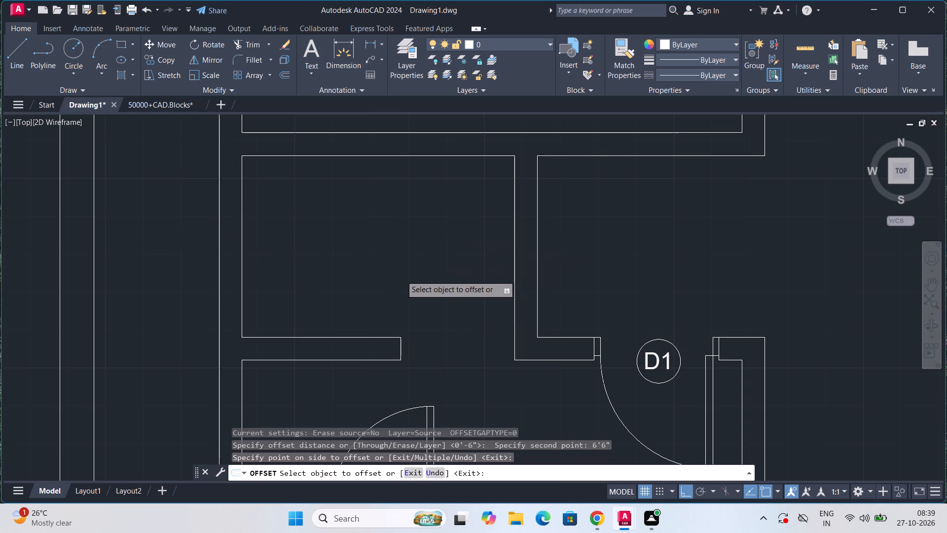
scroll(401, 275, up, 1)
scroll(257, 232, down, 5)
scroll(233, 235, up, 3)
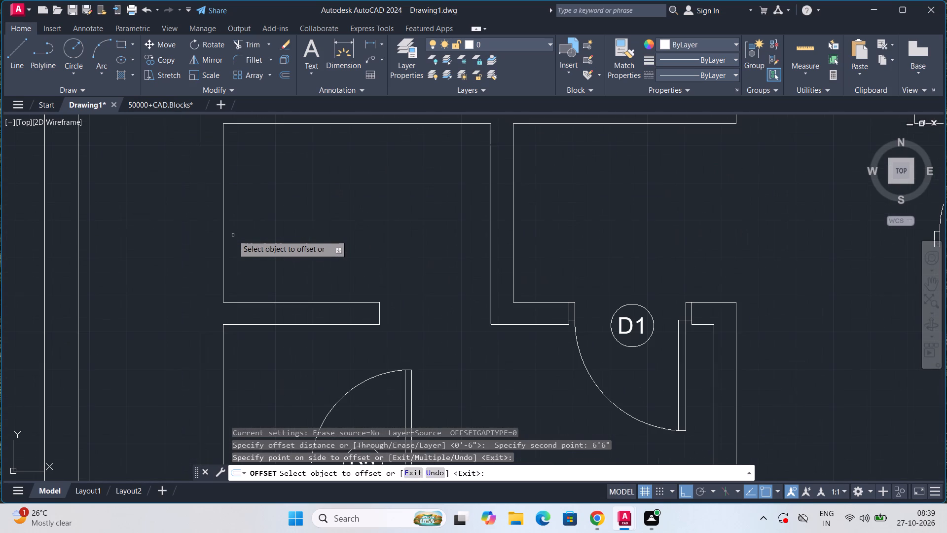
key(Escape)
key(Escape)
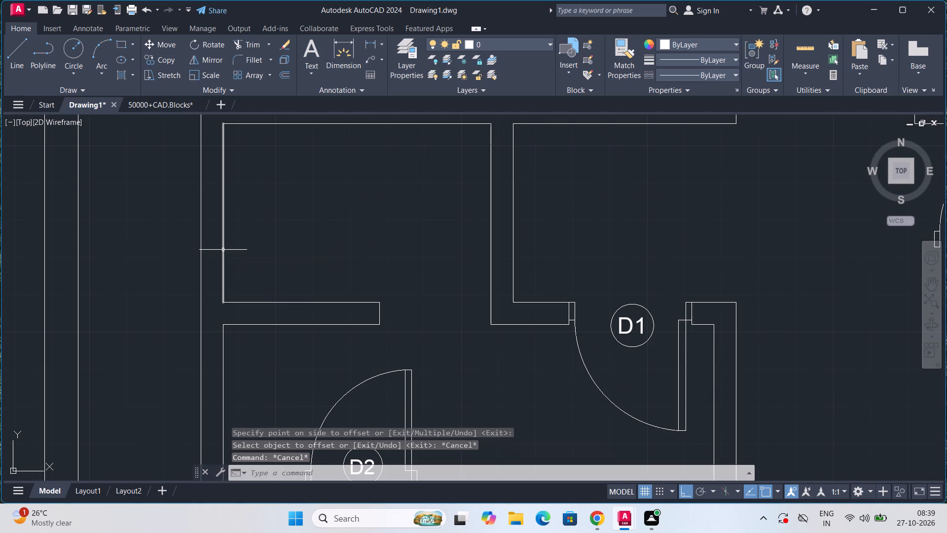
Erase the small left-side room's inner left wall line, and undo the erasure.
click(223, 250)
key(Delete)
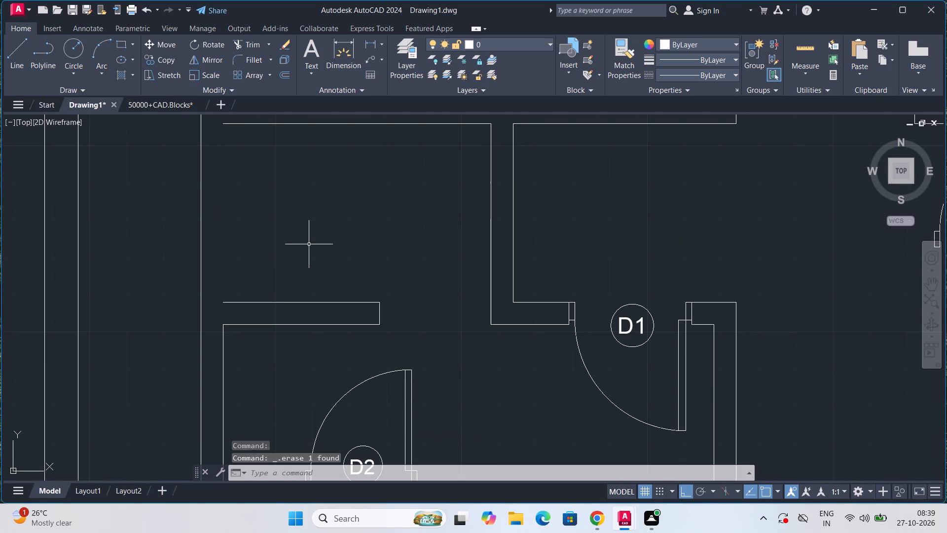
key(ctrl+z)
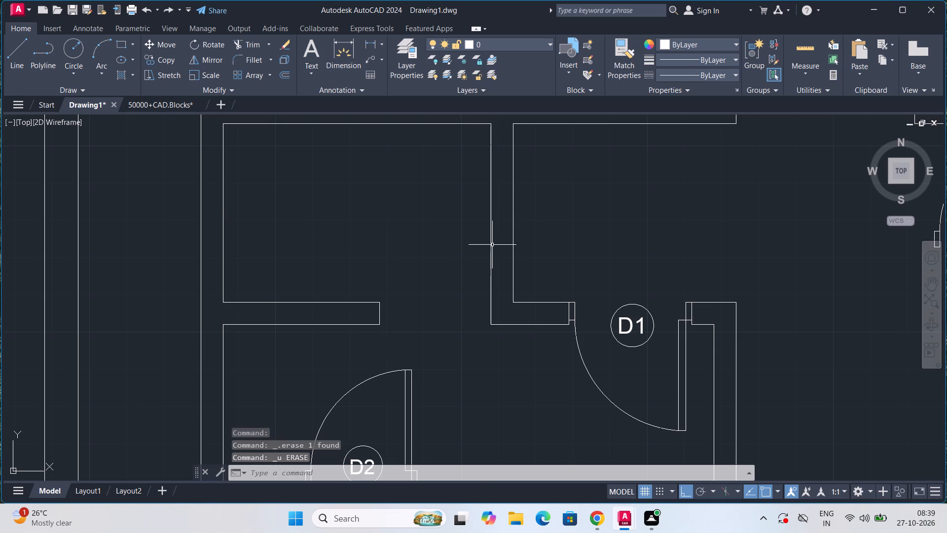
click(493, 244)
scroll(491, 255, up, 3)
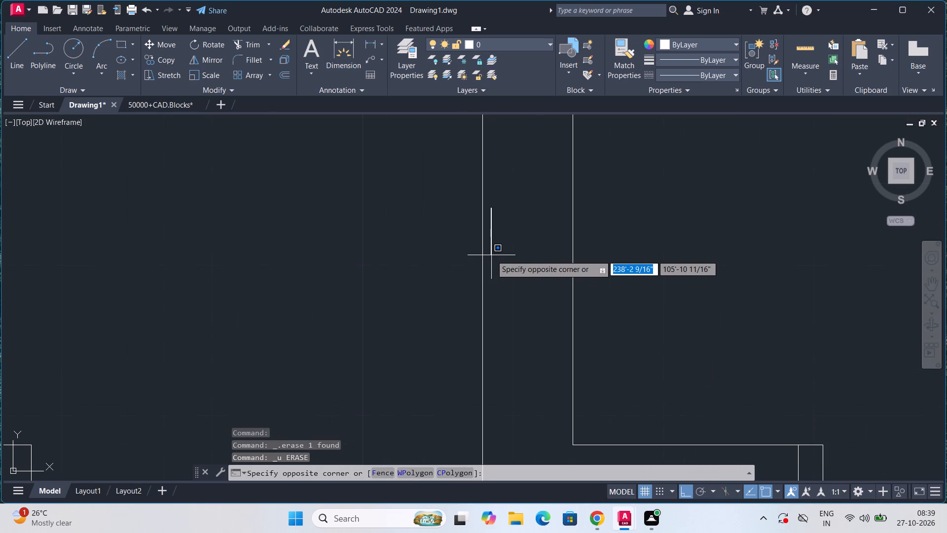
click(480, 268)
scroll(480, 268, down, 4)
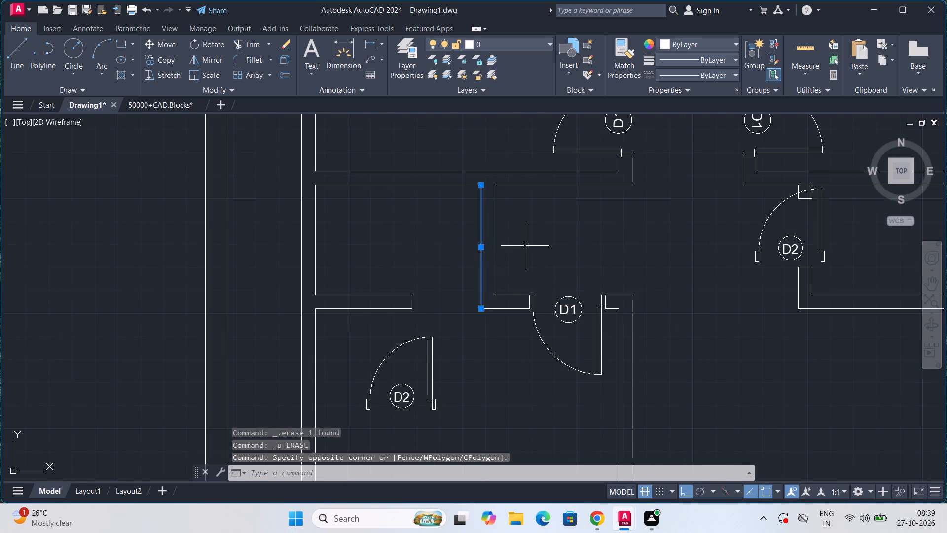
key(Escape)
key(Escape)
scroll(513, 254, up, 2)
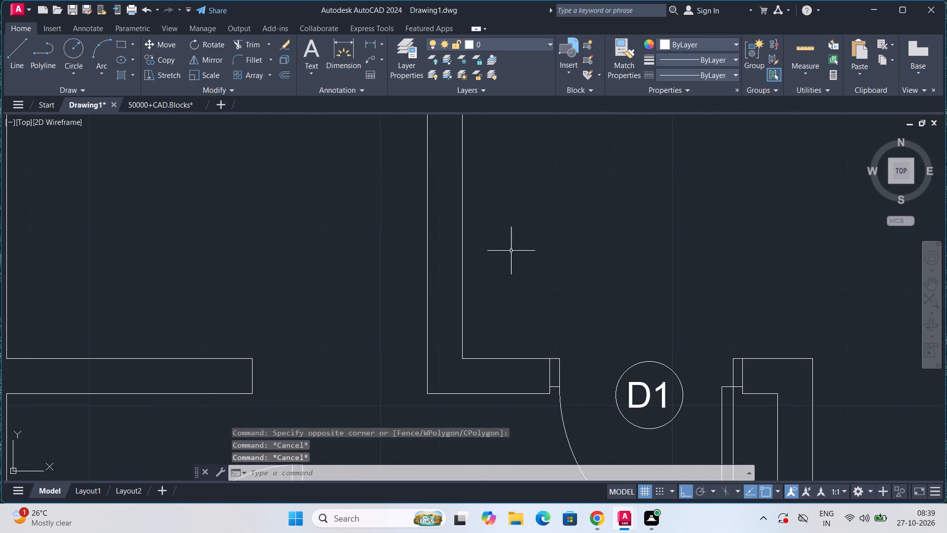
Erase the vertical lines of the partition wall closing the right side of the small left-side room.
click(463, 246)
scroll(463, 246, down, 1)
key(Delete)
scroll(463, 246, down, 2)
scroll(463, 247, up, 3)
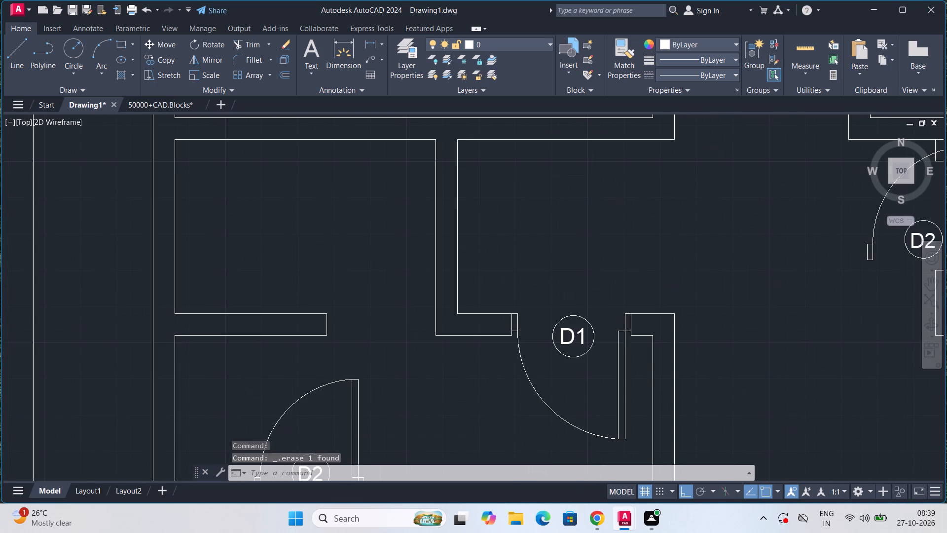
scroll(464, 248, down, 1)
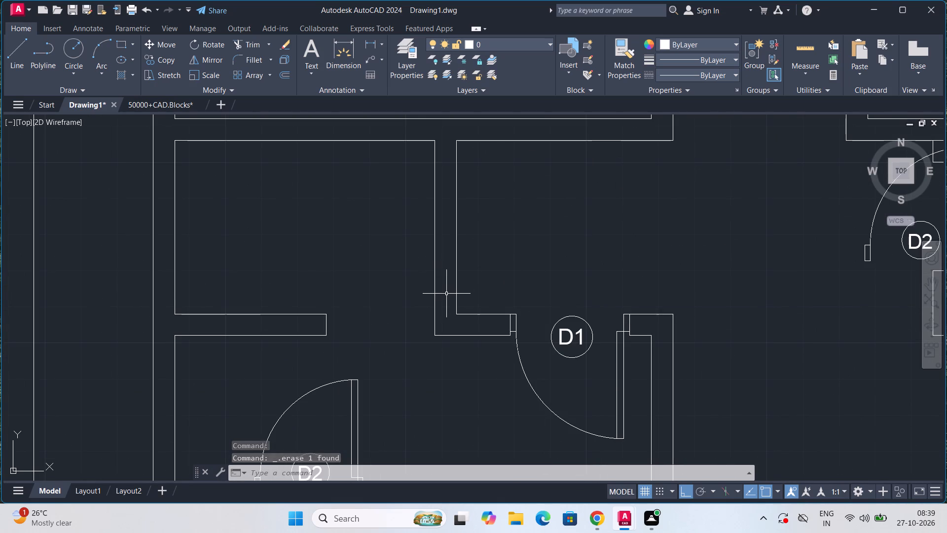
scroll(436, 293, up, 1)
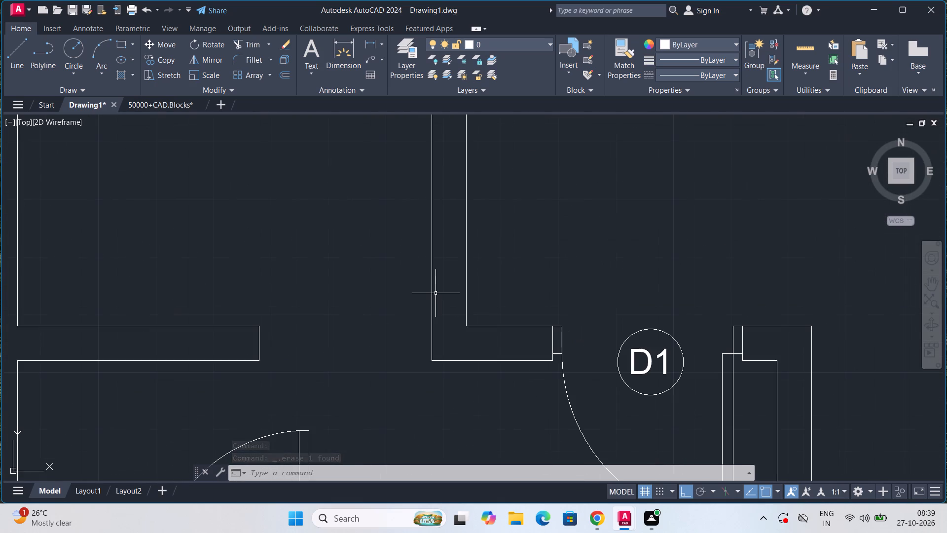
scroll(436, 293, down, 2)
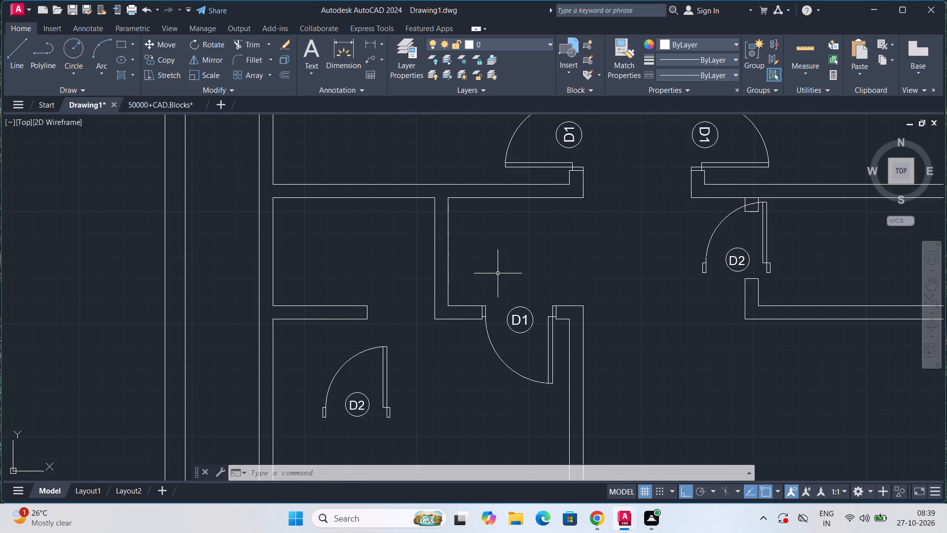
scroll(498, 273, up, 2)
scroll(481, 280, down, 1)
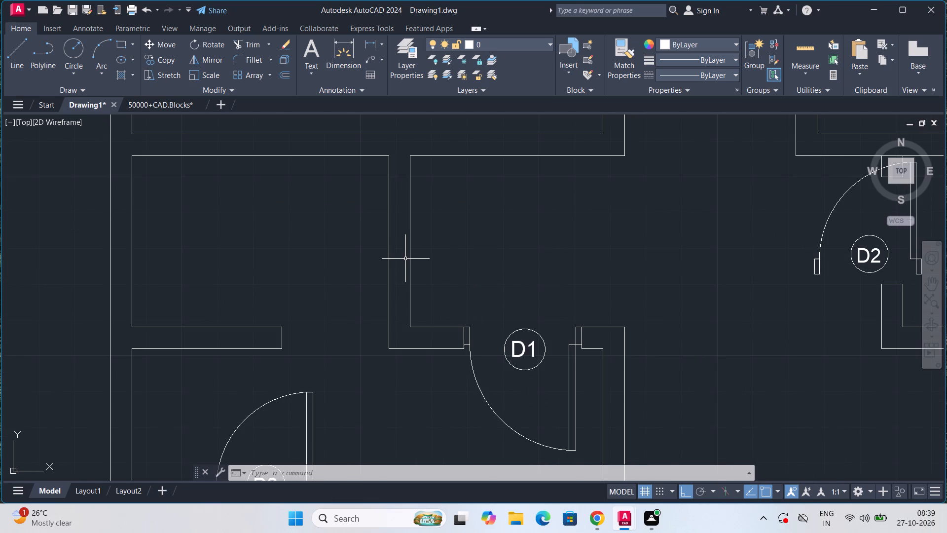
click(389, 263)
key(Delete)
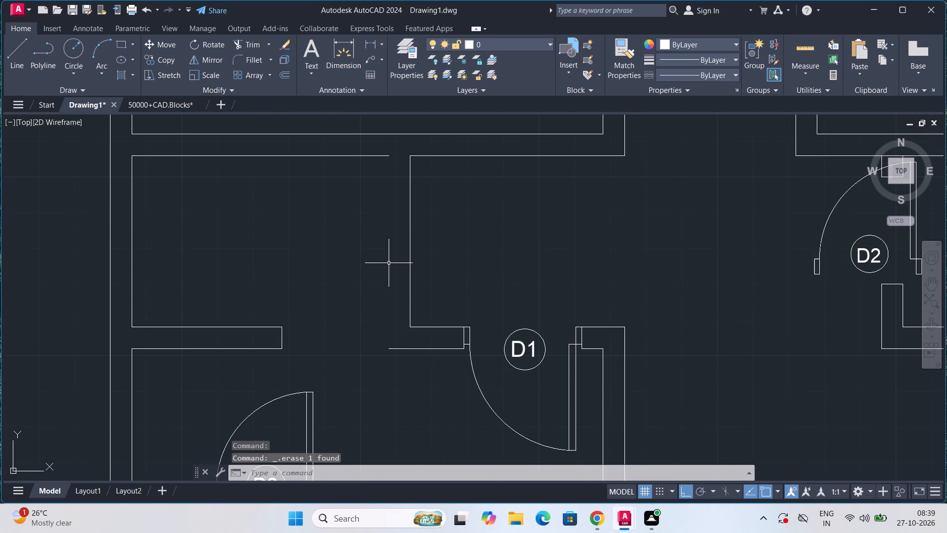
scroll(389, 263, up, 1)
scroll(271, 238, down, 3)
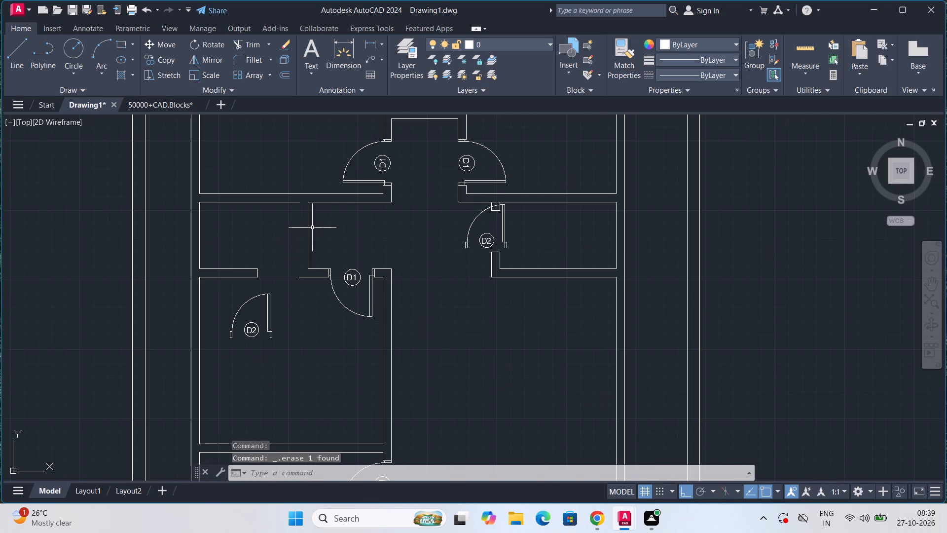
drag(314, 228, 301, 235)
key(Delete)
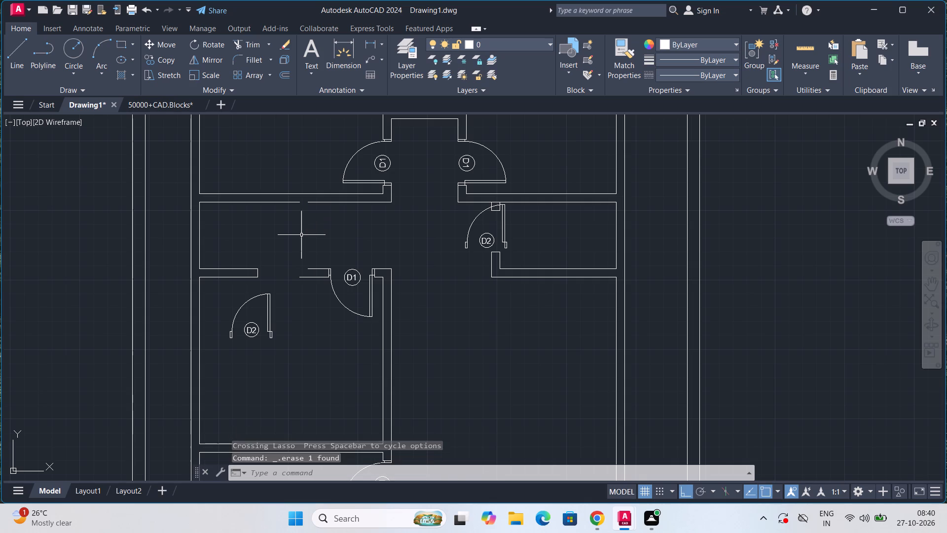
Offset the small left-side room's inner left wall line 6'-6" to the right.
scroll(301, 235, up, 1)
key(o)
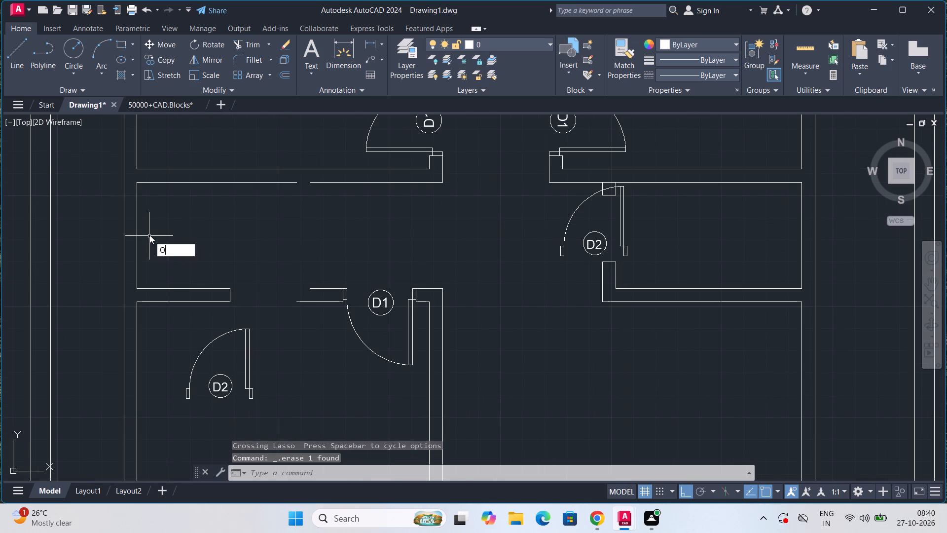
text(FF)
key(Return)
click(137, 234)
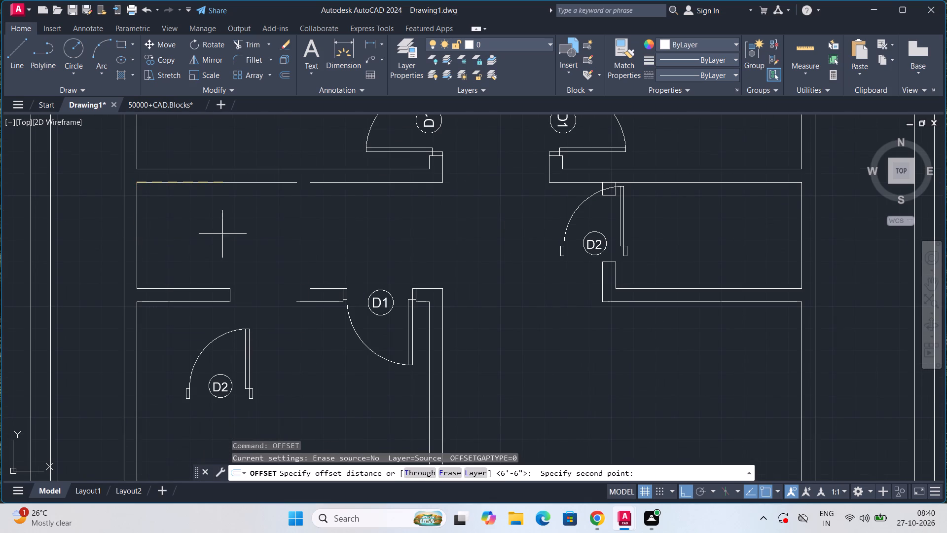
text(6'6")
key(Return)
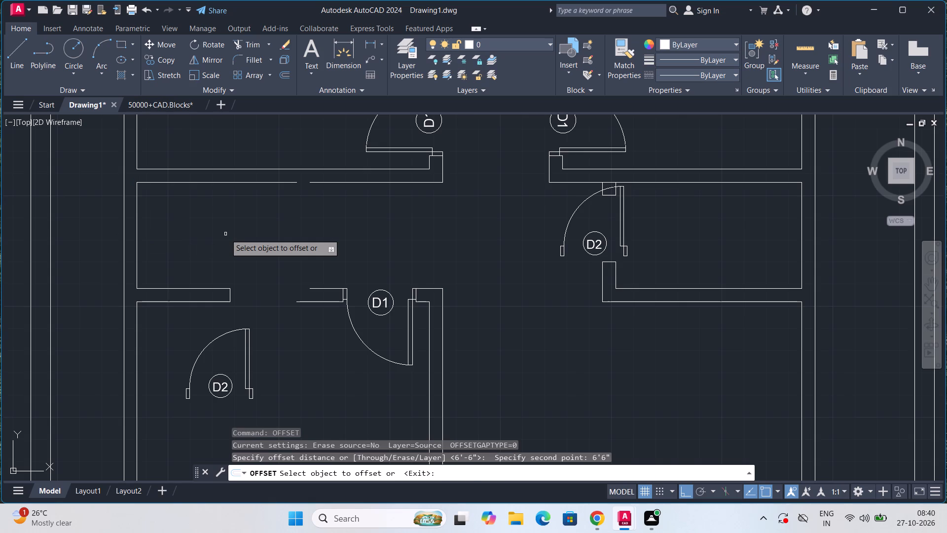
click(138, 239)
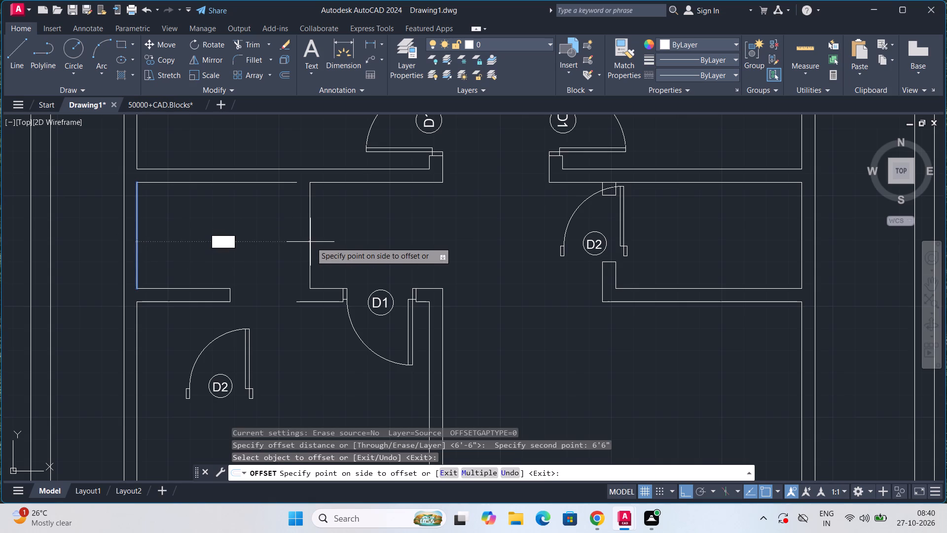
click(311, 242)
Offset the new partition line 6" to the right to form the partition's second face.
click(311, 242)
click(309, 237)
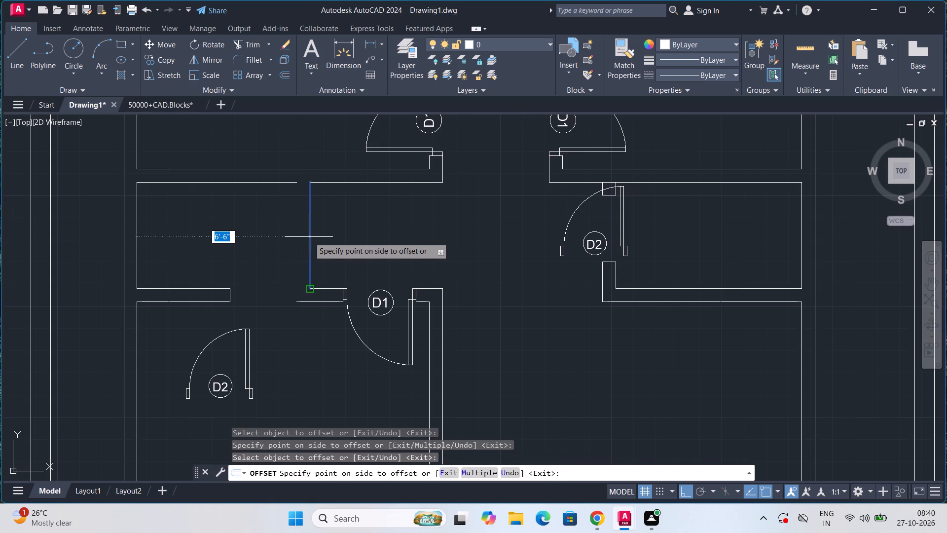
text(6")
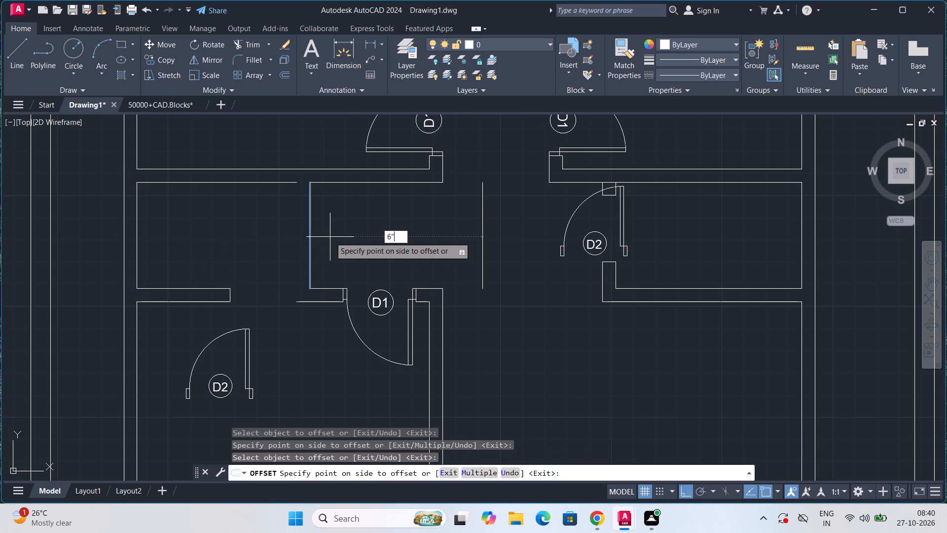
key(Return)
click(330, 237)
scroll(330, 237, up, 3)
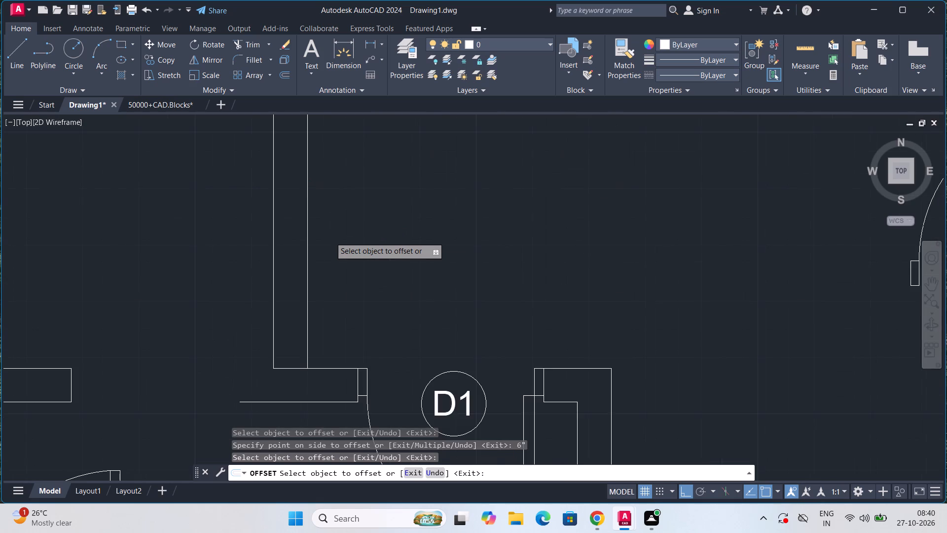
scroll(332, 236, down, 2)
middle_drag(324, 267, 339, 215)
scroll(285, 285, up, 2)
scroll(245, 271, down, 1)
key(Escape)
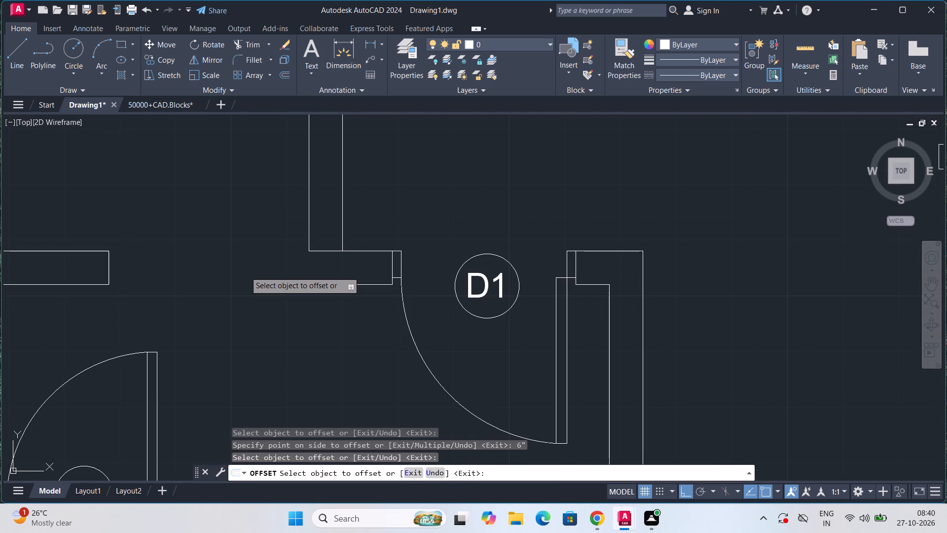
key(Escape)
Extend the room's two bottom wall lines across the doorway to the left stub, and the top wall line to the new partition.
text(EX)
key(Return)
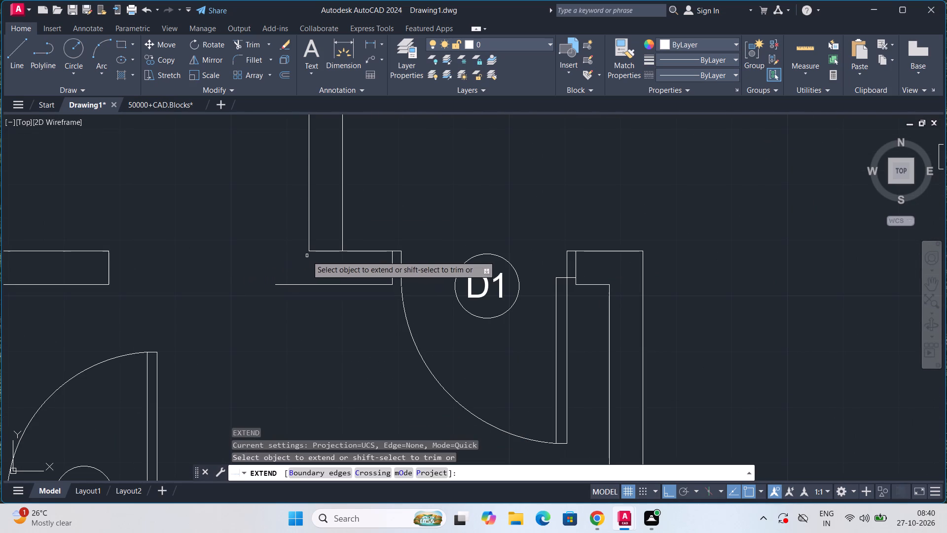
click(318, 252)
click(308, 285)
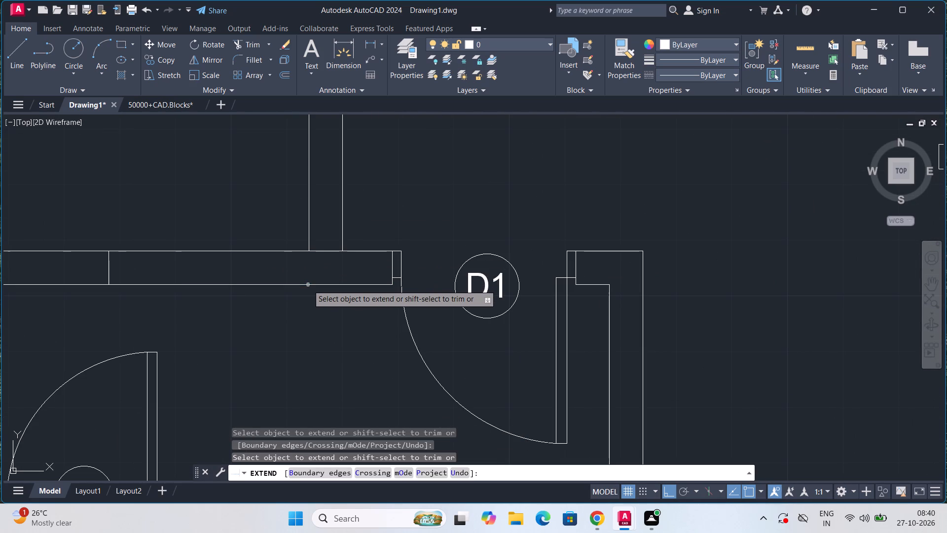
scroll(307, 280, down, 1)
middle_drag(347, 226, 359, 309)
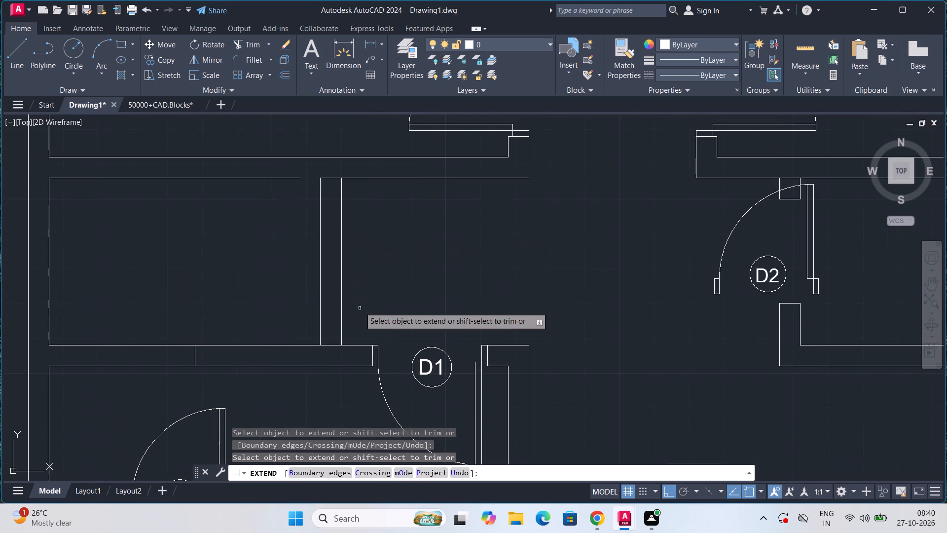
click(291, 177)
key(Escape)
key(Escape)
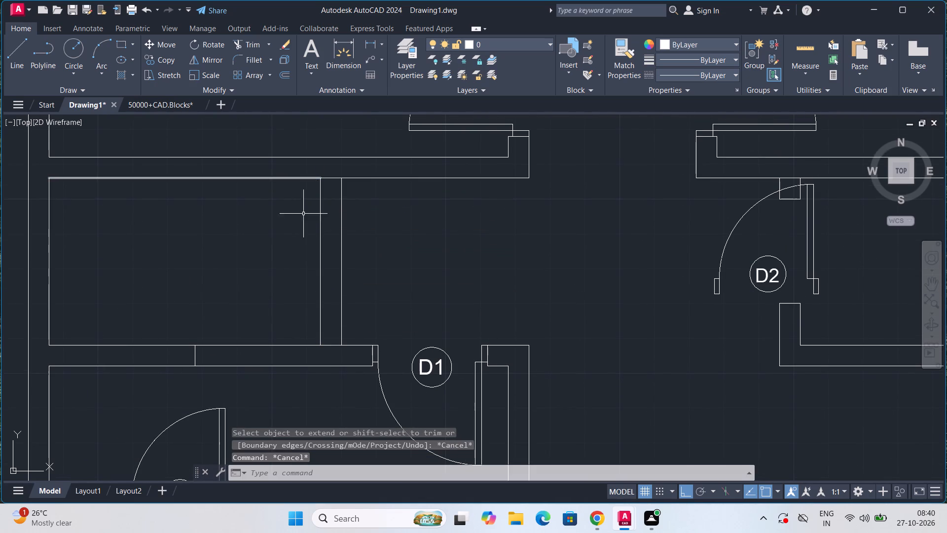
Extend both vertical partition lines down through the bottom wall to its lower line.
middle_drag(303, 272, 314, 208)
scroll(295, 246, up, 1)
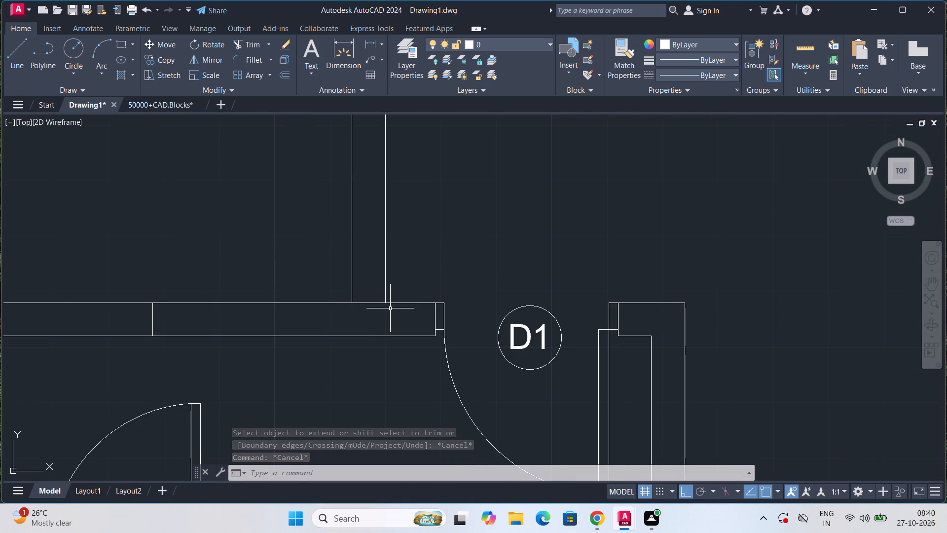
key(e)
key(x)
key(Return)
click(387, 282)
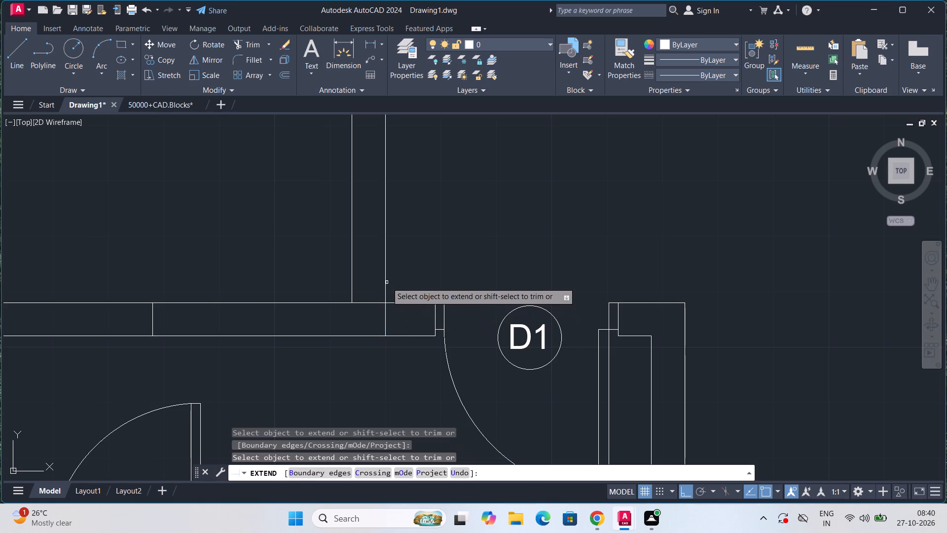
click(354, 283)
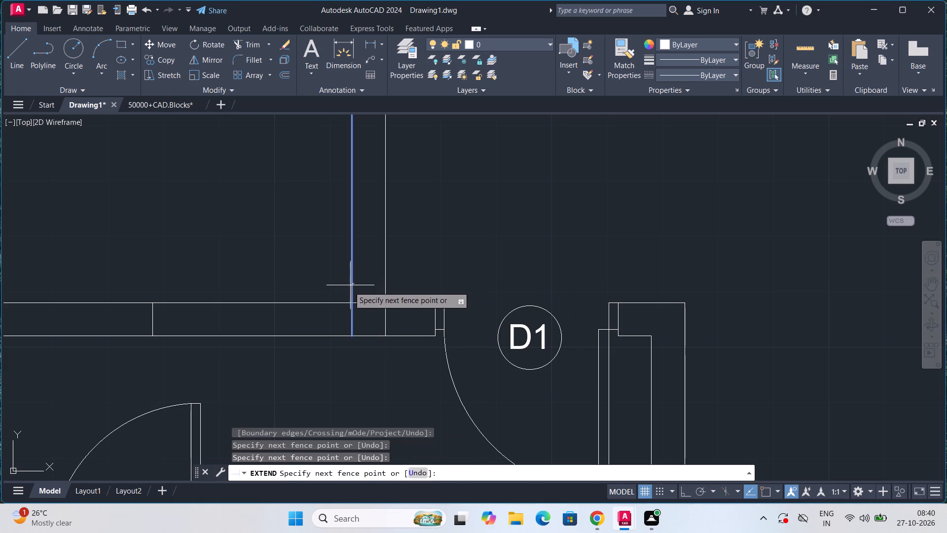
click(348, 286)
key(Escape)
Offset the partition's left line 6" to the left to mark the doorway's right edge.
scroll(350, 299, up, 1)
middle_drag(354, 340, 359, 318)
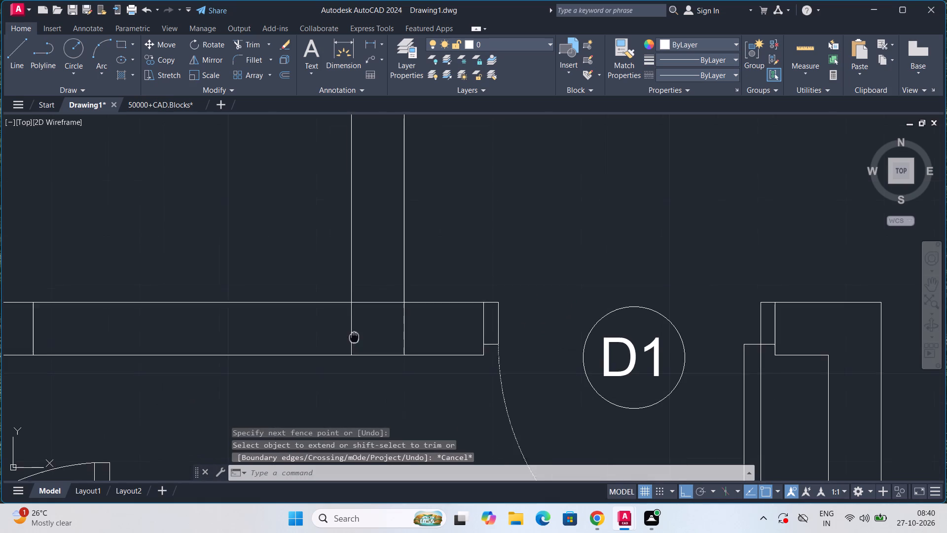
middle_drag(359, 318, 382, 268)
click(379, 262)
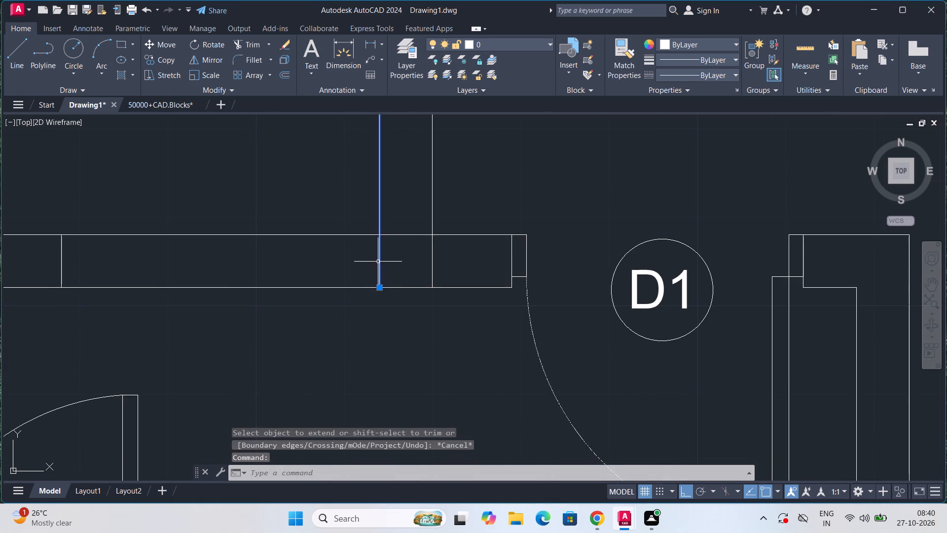
text(OFF)
key(Return)
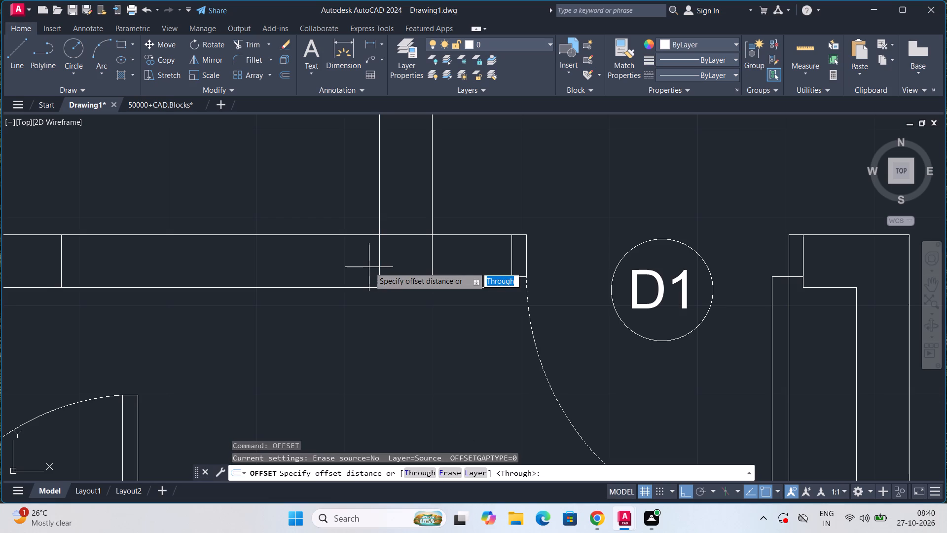
click(379, 253)
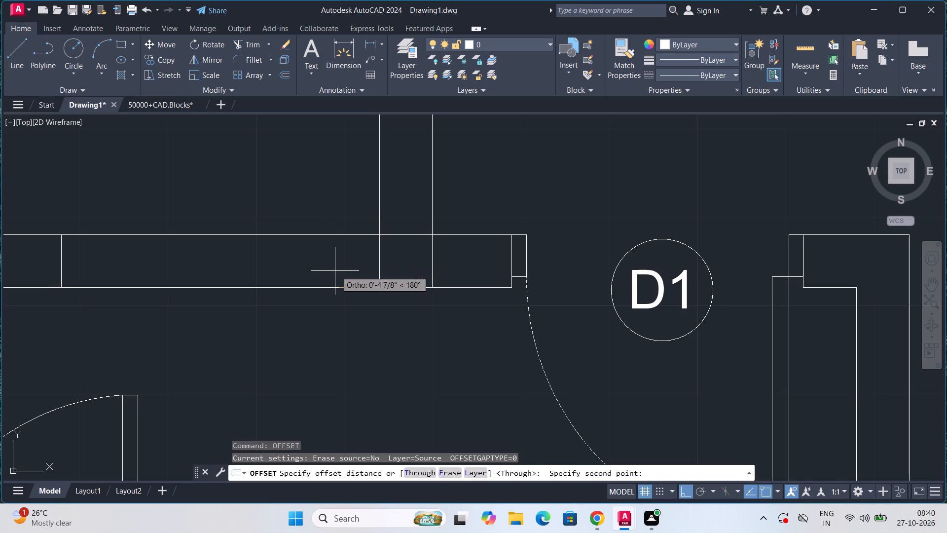
text(6")
key(Return)
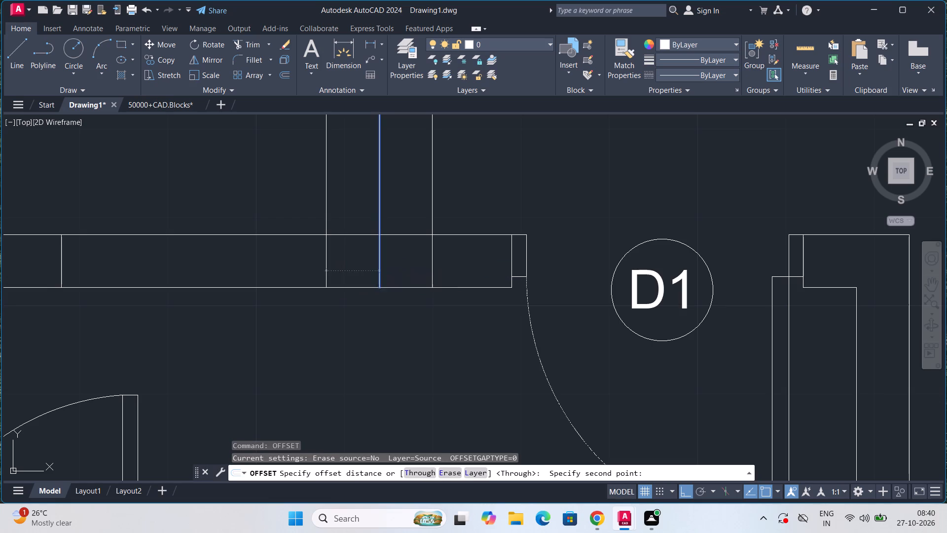
click(332, 271)
scroll(332, 271, down, 3)
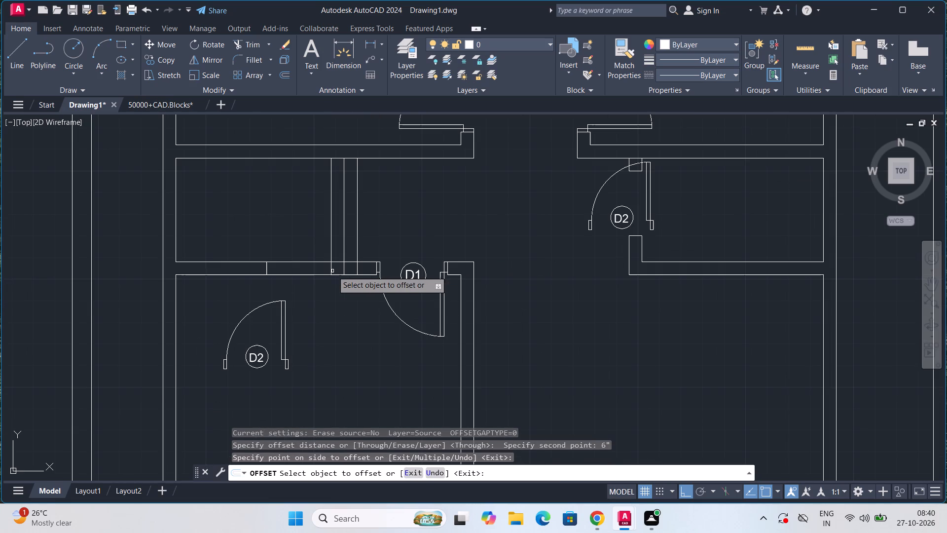
scroll(332, 271, up, 1)
scroll(332, 267, down, 1)
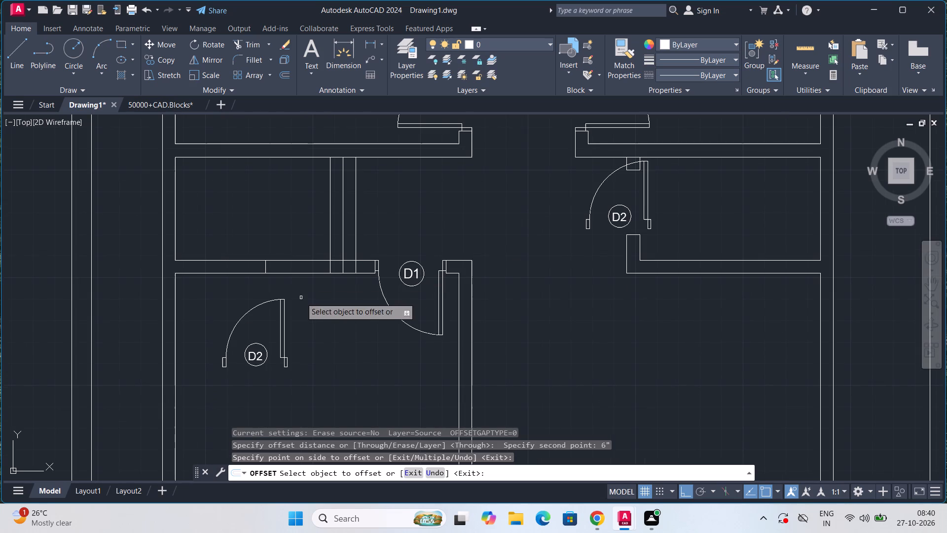
key(Escape)
key(Escape)
Trim the doorway edge line above the bottom wall, and cut both bottom wall lines across the doorway opening.
text(TR)
key(Return)
scroll(305, 294, up, 1)
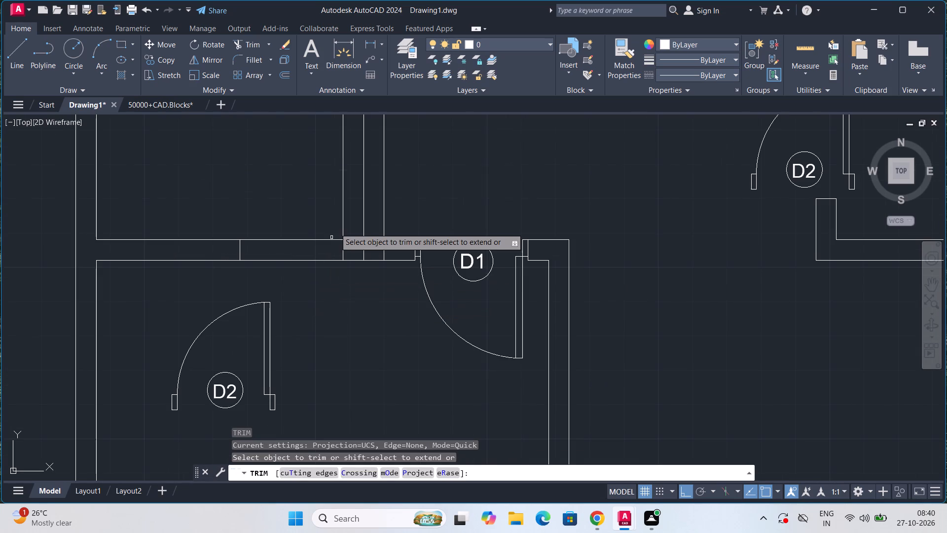
drag(347, 196, 337, 204)
scroll(337, 204, down, 1)
middle_drag(399, 194, 407, 253)
scroll(407, 253, down, 1)
scroll(405, 252, up, 4)
middle_drag(368, 281, 428, 191)
drag(142, 385, 169, 271)
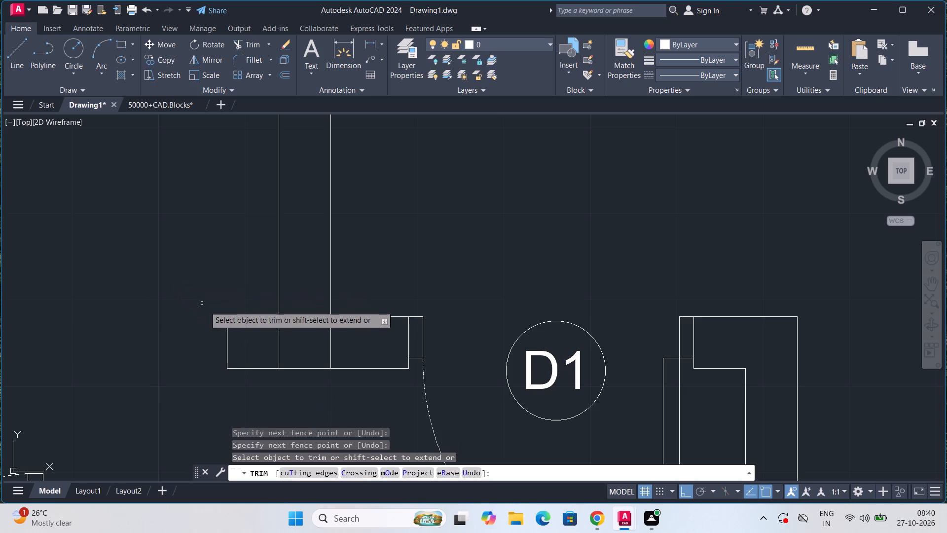
Trim the partition lines inside the bottom wall and the wall line between them to open the lower junction.
scroll(304, 273, down, 2)
scroll(323, 302, up, 2)
drag(319, 302, 291, 303)
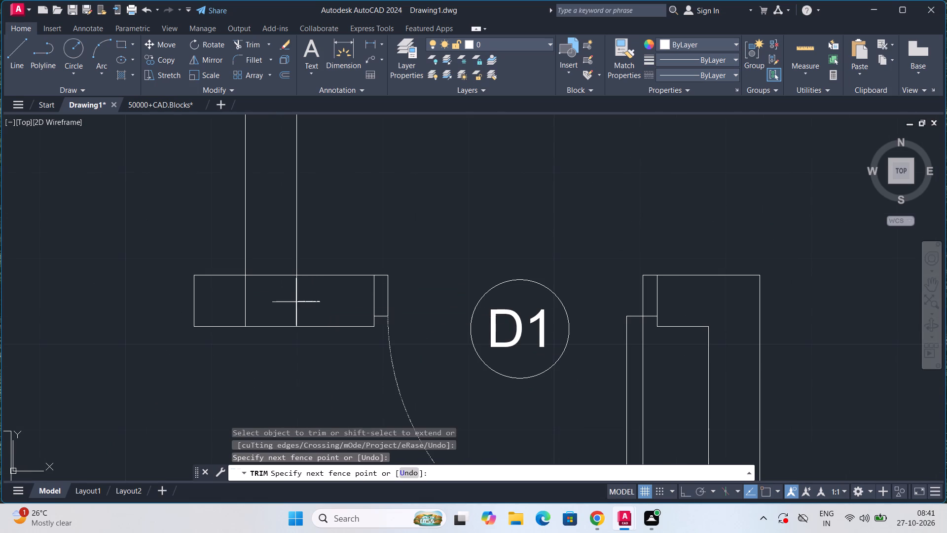
drag(291, 303, 233, 305)
drag(262, 298, 273, 250)
scroll(273, 250, down, 3)
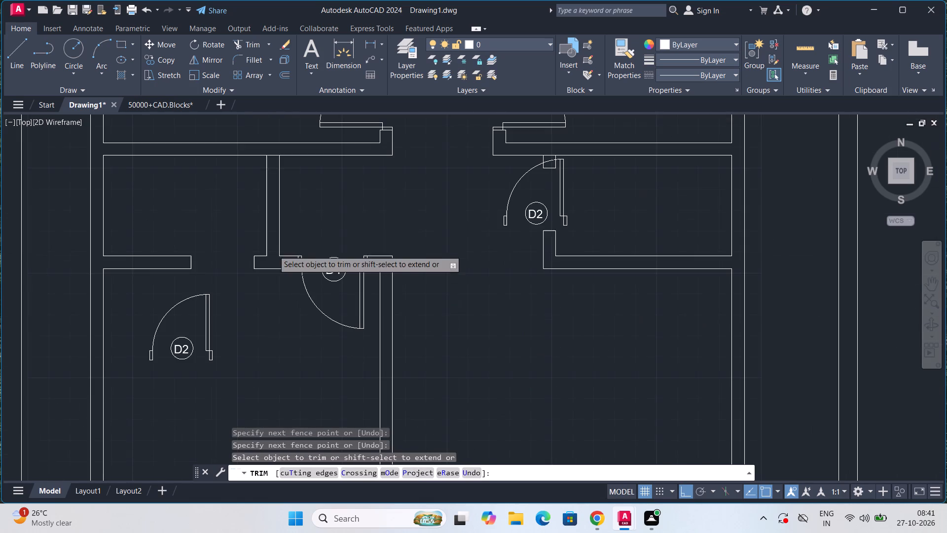
Trim the upper wall's lower line between the two partition lines to open the upper junction.
middle_drag(314, 204, 341, 329)
scroll(269, 286, up, 3)
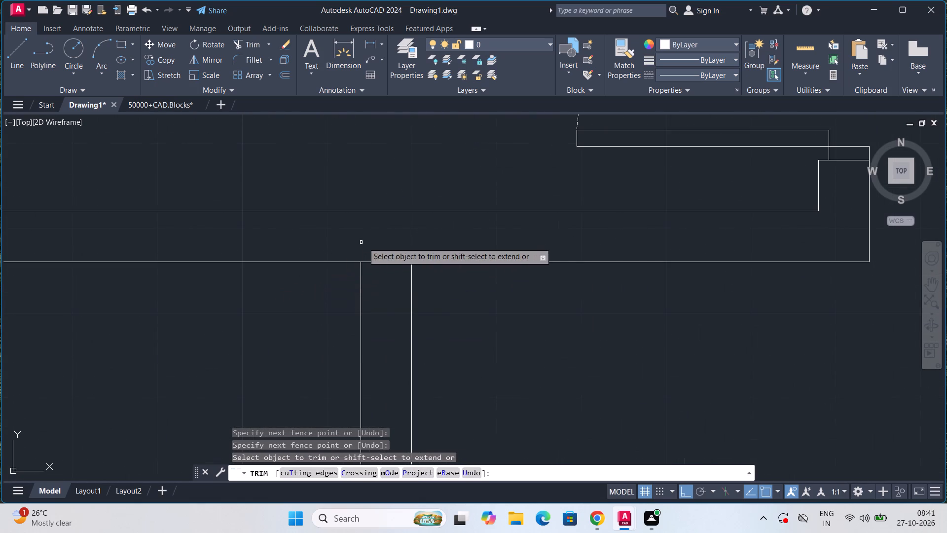
drag(375, 243, 379, 274)
key(Escape)
key(Escape)
Move the loose D2 door by its lower-right frame corner to the right jamb of the small left-side room's doorway.
scroll(379, 271, down, 5)
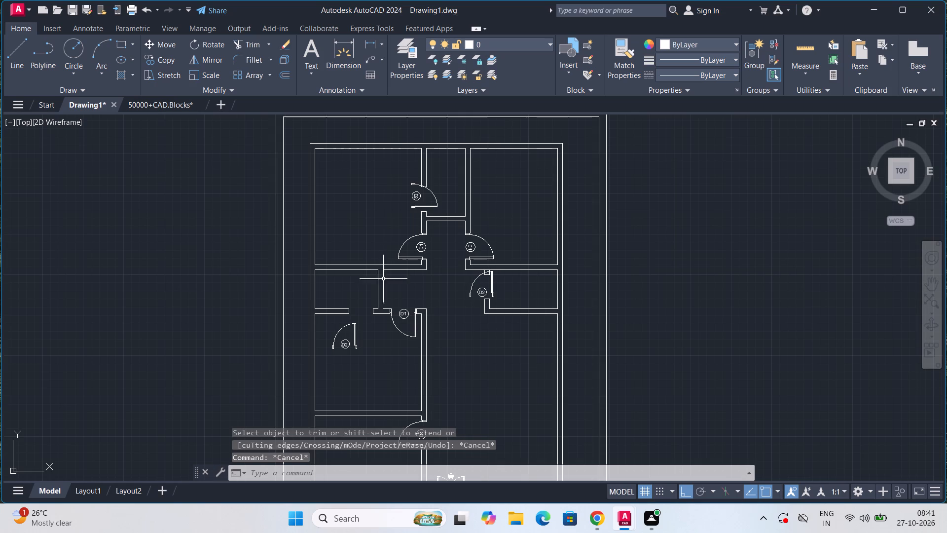
middle_drag(386, 313, 378, 227)
scroll(328, 274, up, 4)
middle_drag(368, 231, 309, 507)
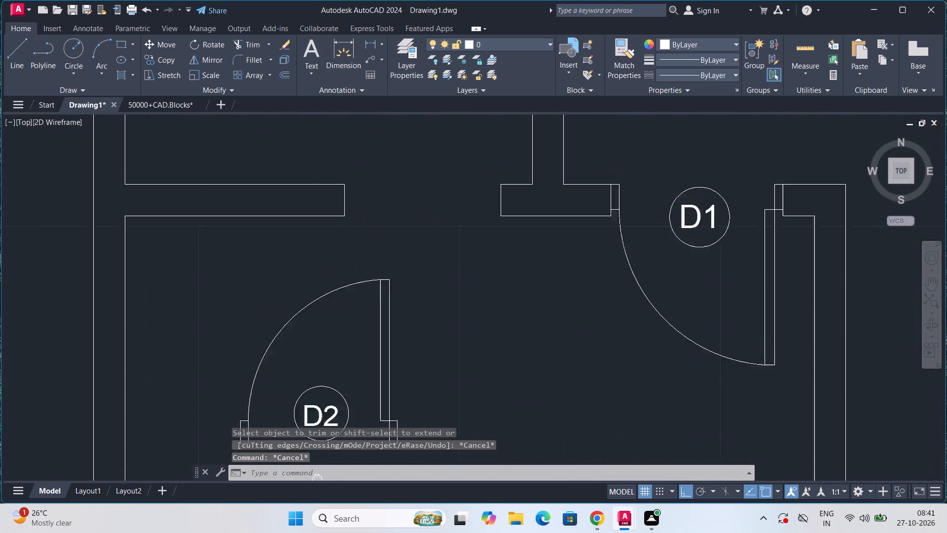
middle_drag(309, 507, 307, 511)
middle_drag(349, 382, 380, 240)
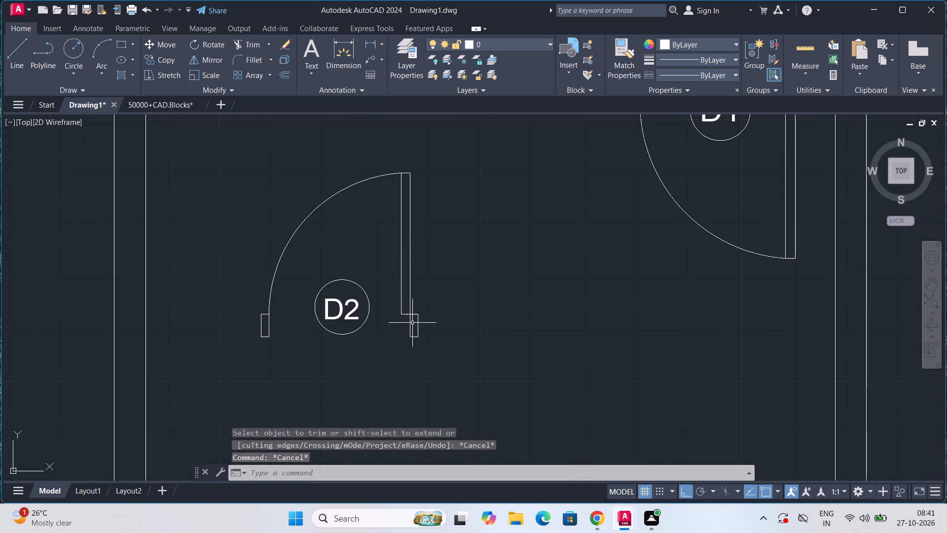
click(411, 327)
key(m)
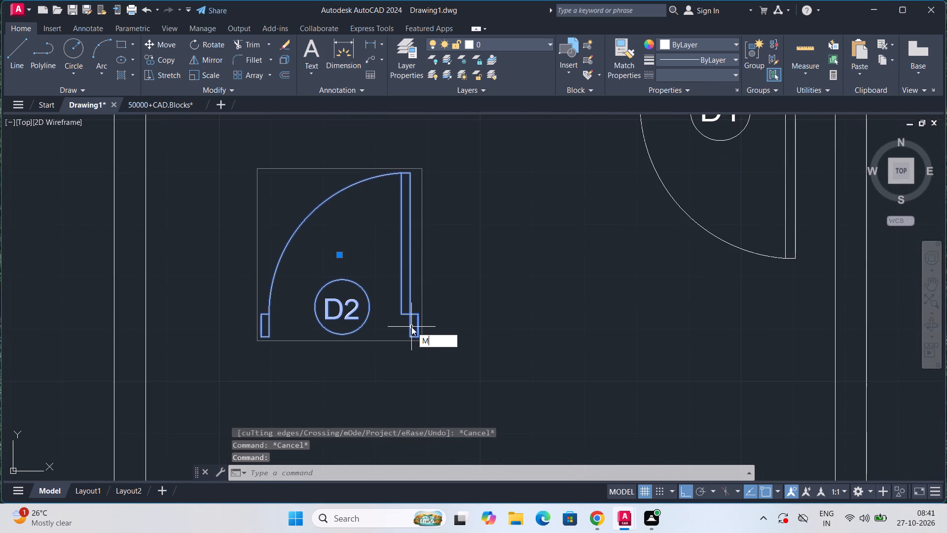
key(Return)
click(415, 333)
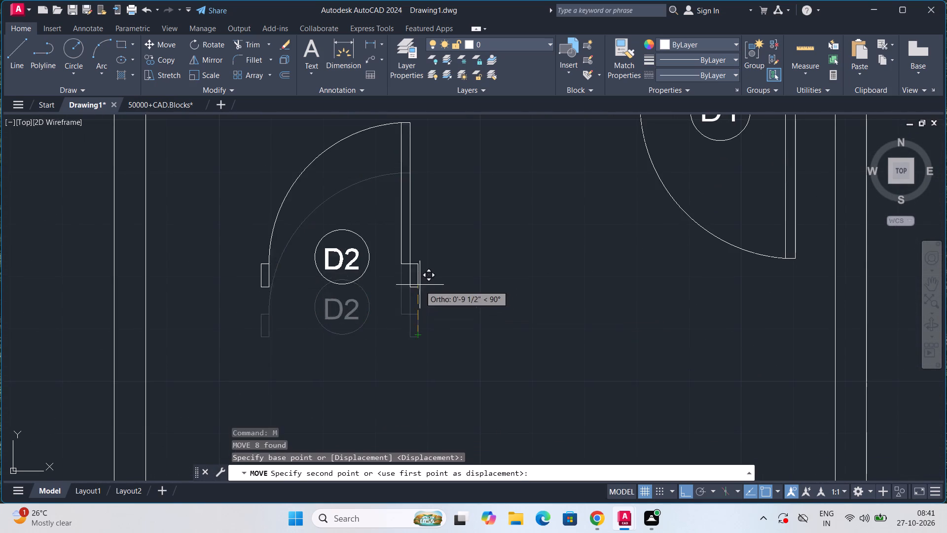
scroll(420, 285, down, 1)
click(680, 488)
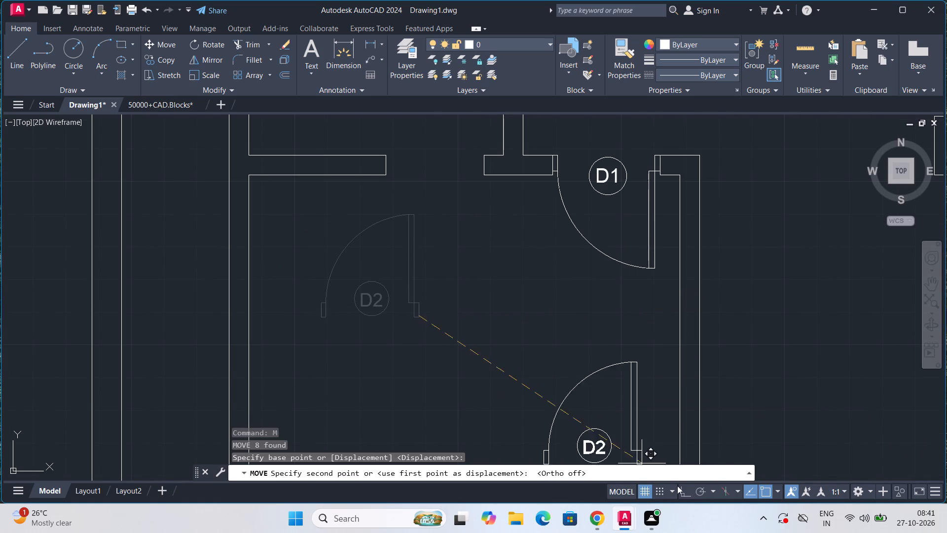
middle_drag(434, 161, 339, 392)
scroll(405, 398, up, 1)
middle_drag(405, 398, 405, 397)
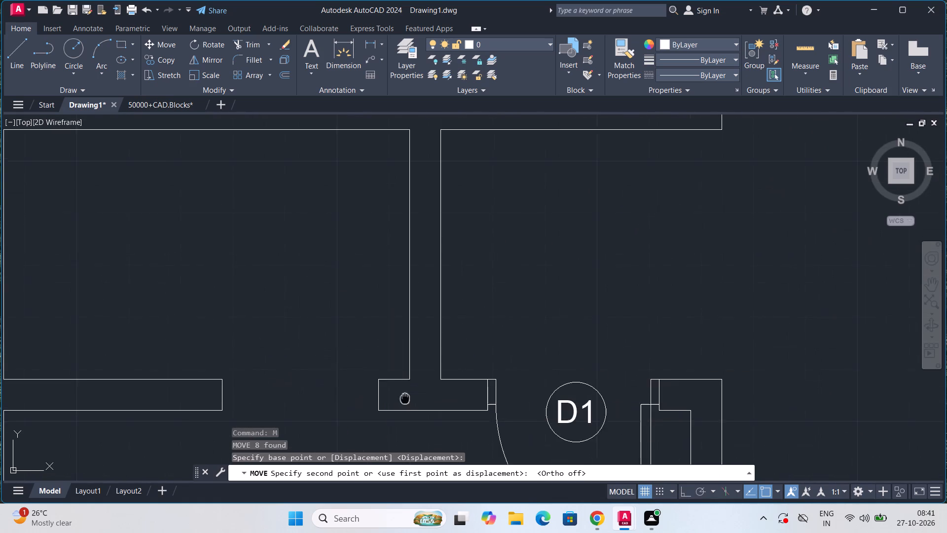
scroll(405, 397, up, 1)
middle_drag(405, 397, 407, 337)
scroll(376, 330, up, 3)
middle_drag(375, 328, 429, 194)
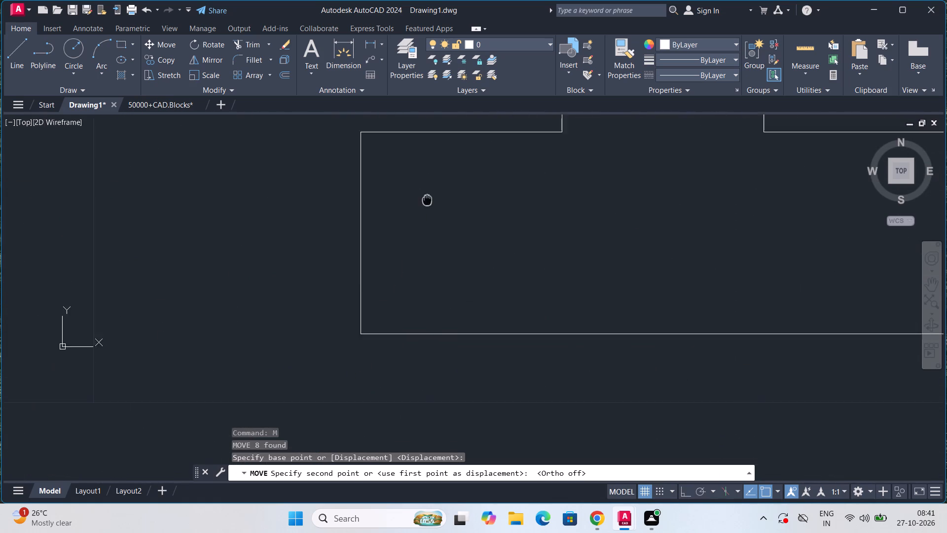
scroll(364, 322, up, 4)
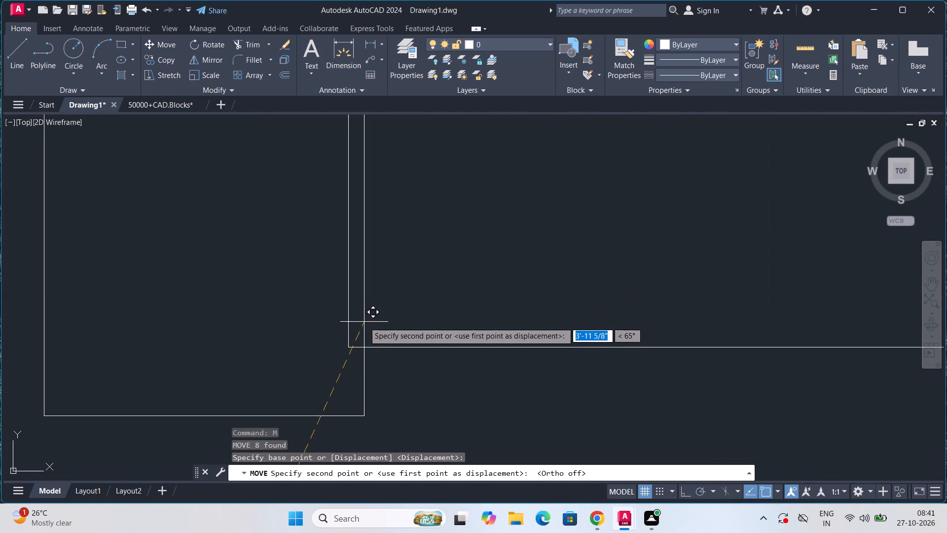
click(252, 278)
Move the D2 door again so its lower-right frame corner snaps exactly onto the wall end's lower corner.
key(m)
key(Return)
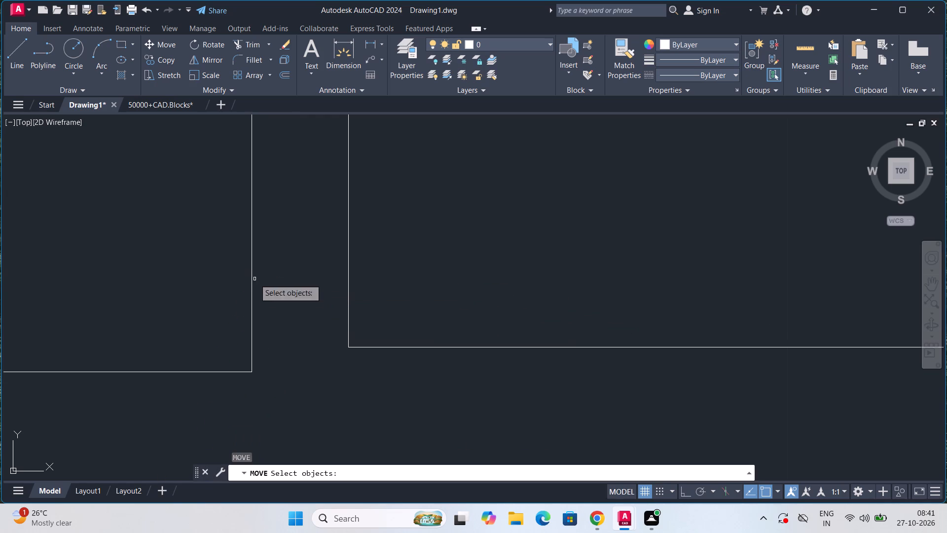
click(250, 296)
drag(250, 296, 252, 292)
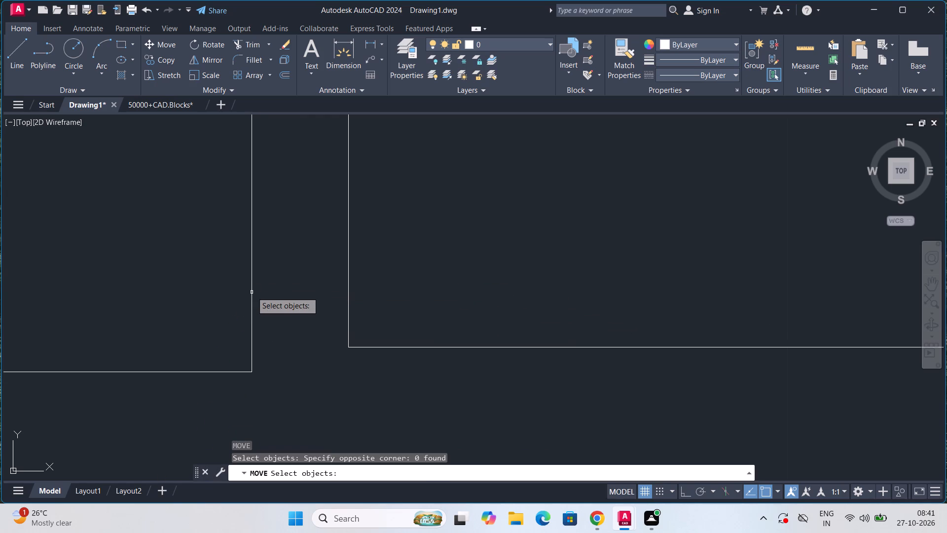
click(252, 291)
key(Return)
click(254, 370)
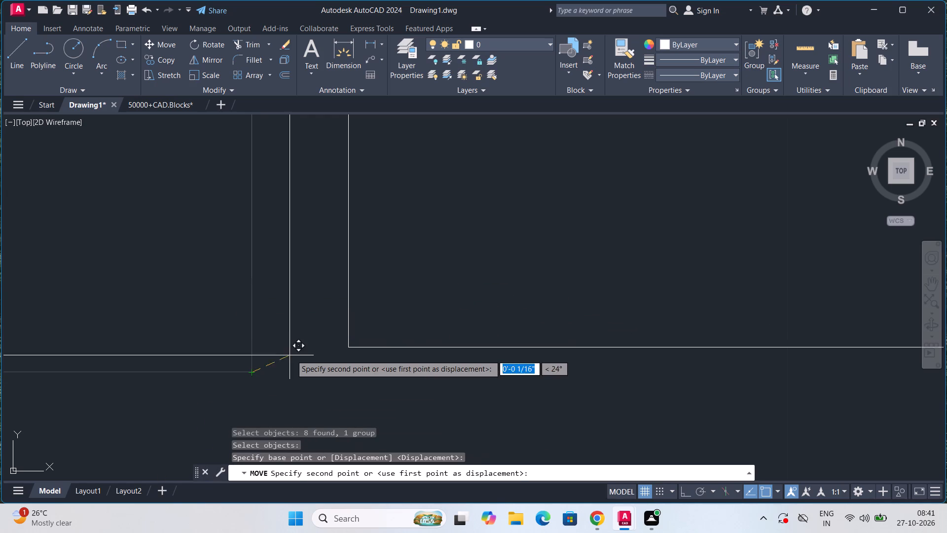
scroll(329, 351, up, 2)
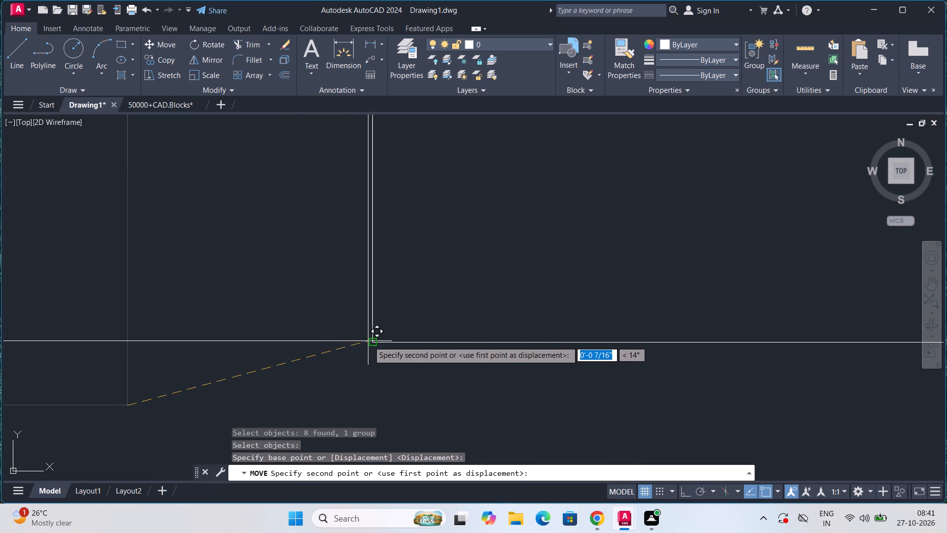
click(372, 343)
Move the rotated D2 door by its lower-left frame corner onto the lower wall stub's top-left corner at the upper opening.
scroll(371, 343, down, 10)
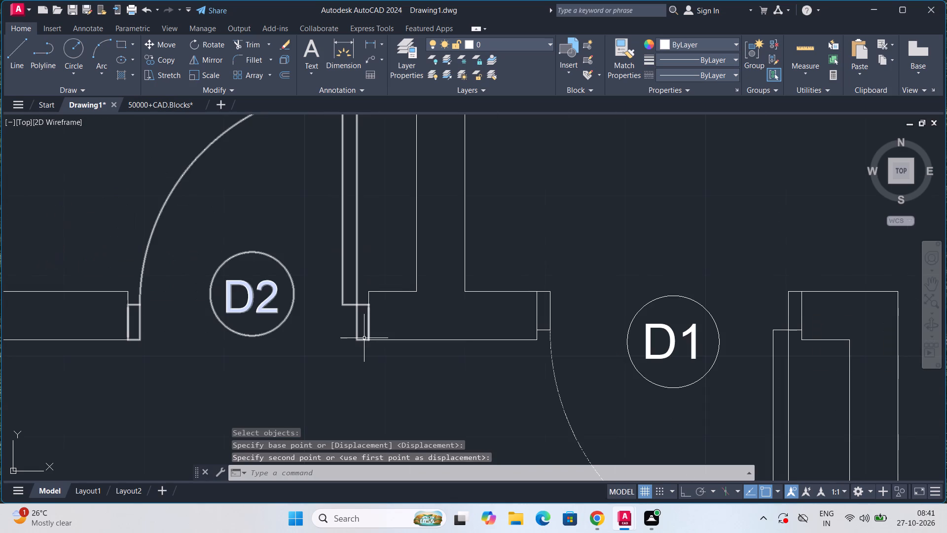
scroll(363, 337, down, 3)
scroll(374, 386, up, 2)
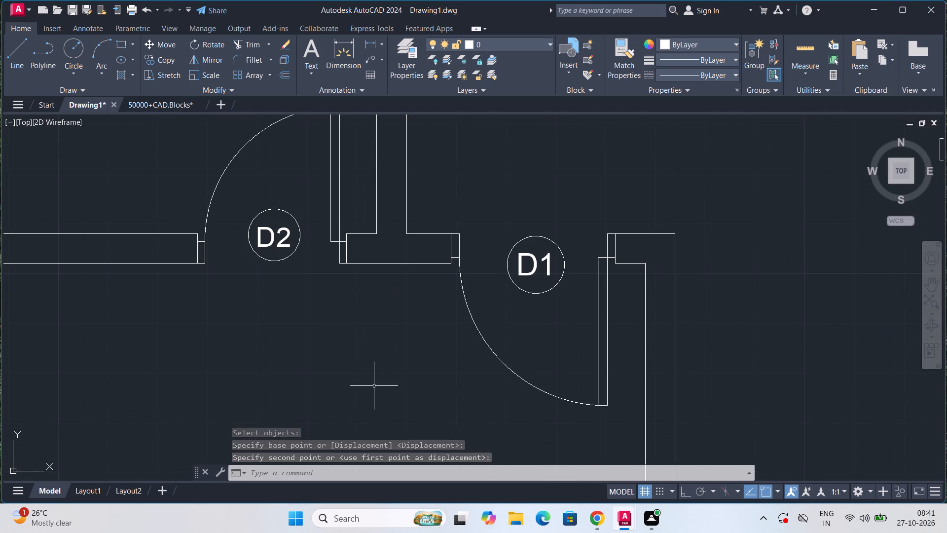
scroll(376, 369, down, 4)
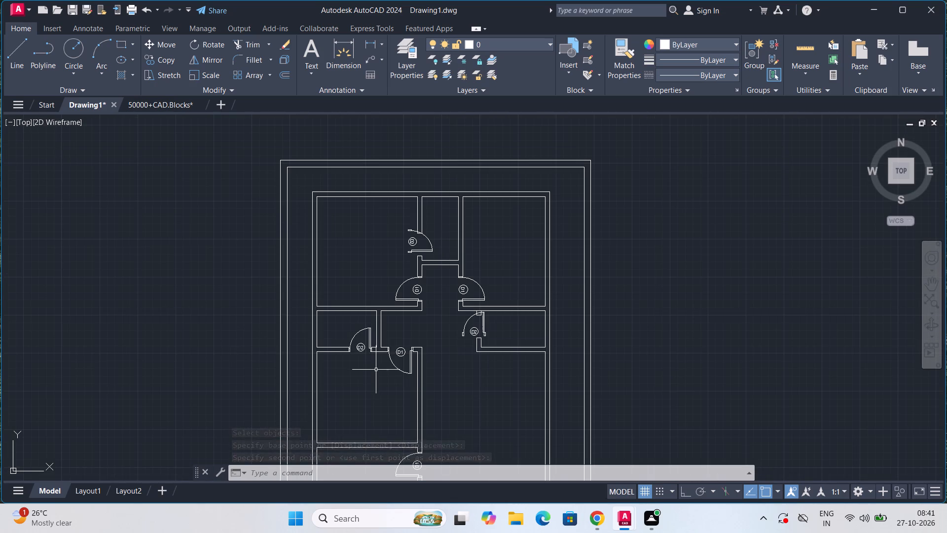
middle_drag(381, 380, 377, 272)
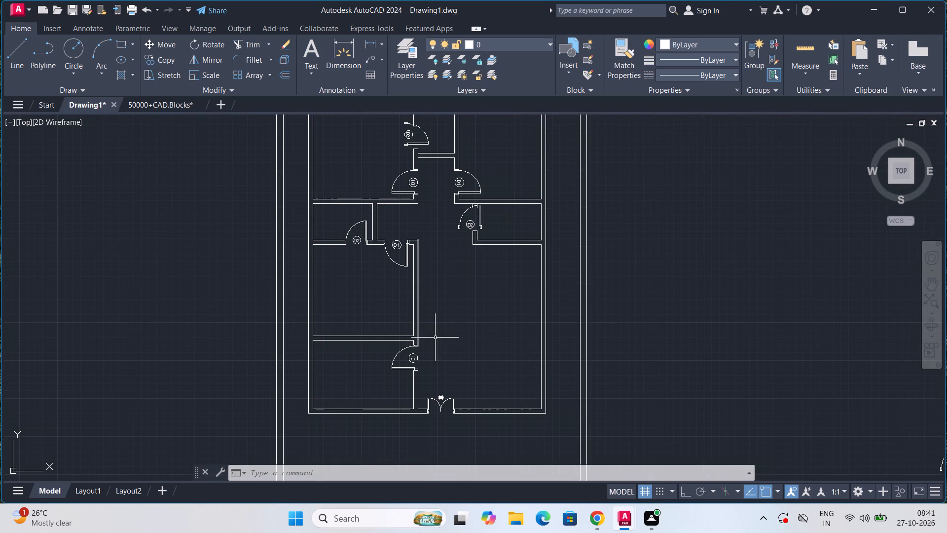
scroll(345, 287, up, 1)
middle_drag(355, 268, 330, 393)
scroll(330, 393, up, 1)
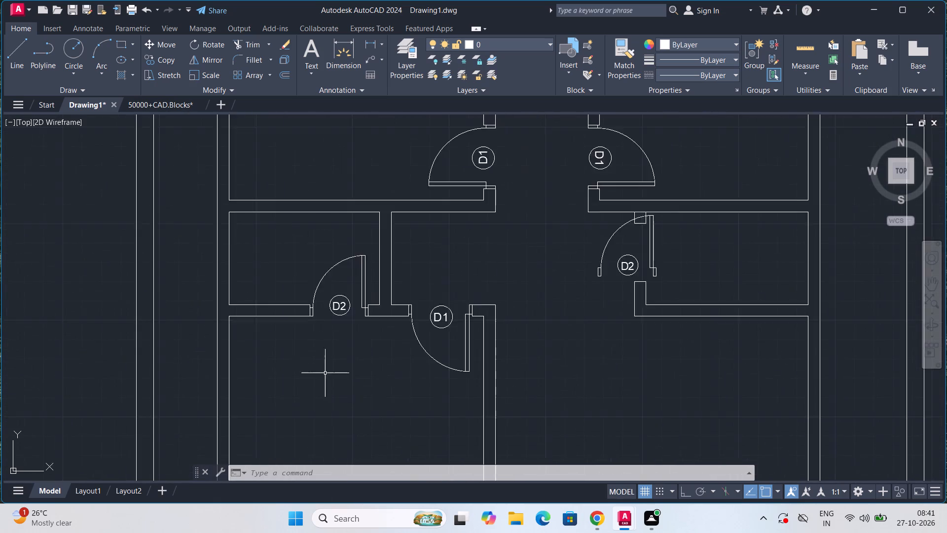
scroll(325, 372, up, 1)
middle_drag(372, 311, 261, 445)
scroll(458, 314, down, 1)
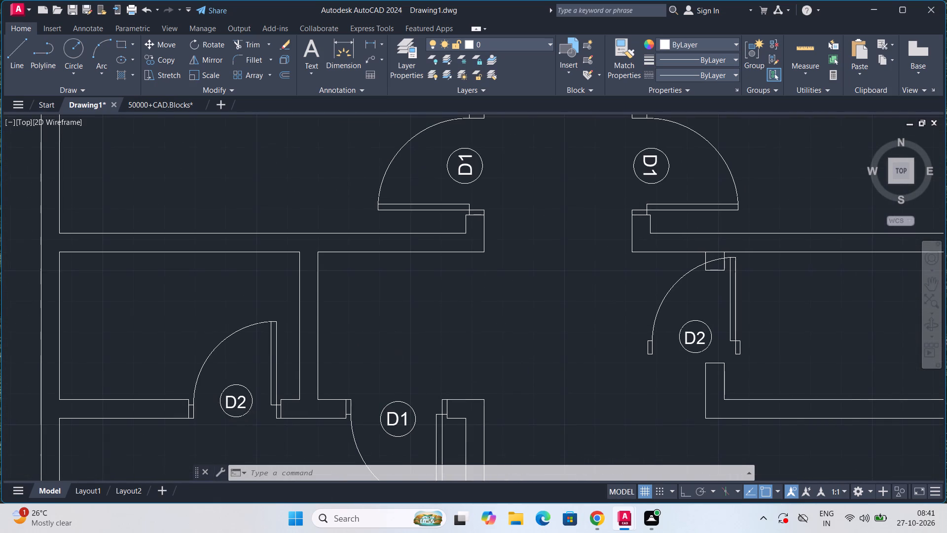
middle_drag(491, 364, 488, 401)
middle_drag(481, 287, 468, 415)
scroll(421, 281, up, 2)
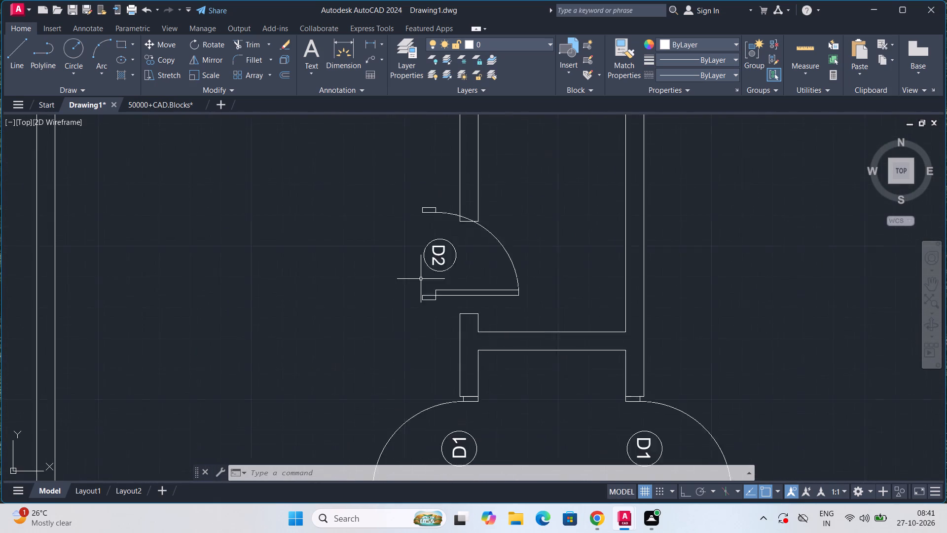
scroll(421, 278, up, 1)
click(421, 323)
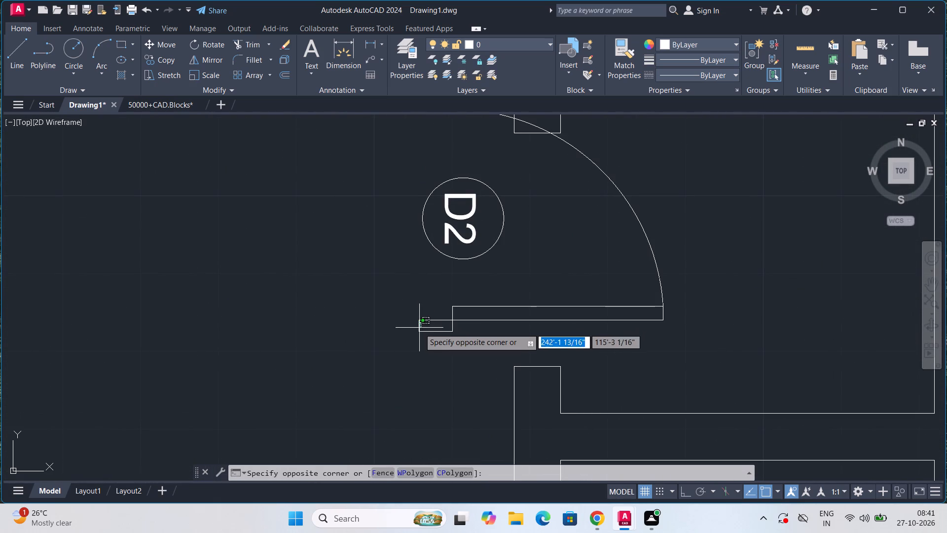
click(424, 320)
click(424, 321)
key(m)
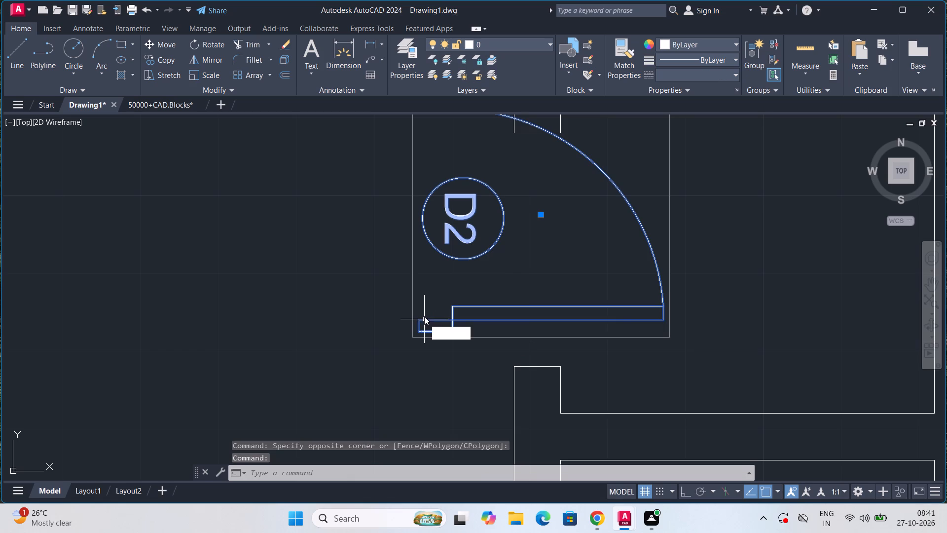
key(Return)
scroll(424, 315, up, 3)
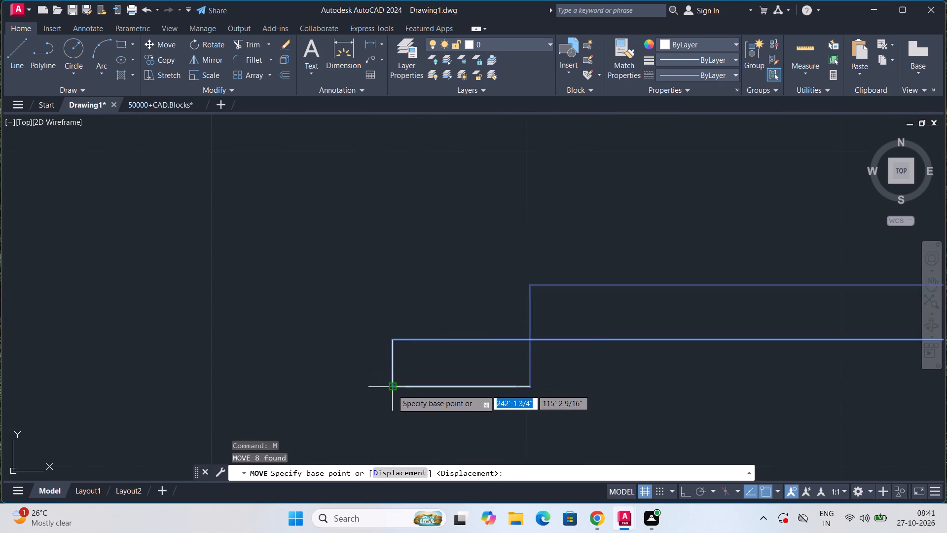
click(392, 389)
scroll(471, 334, down, 4)
scroll(500, 362, up, 4)
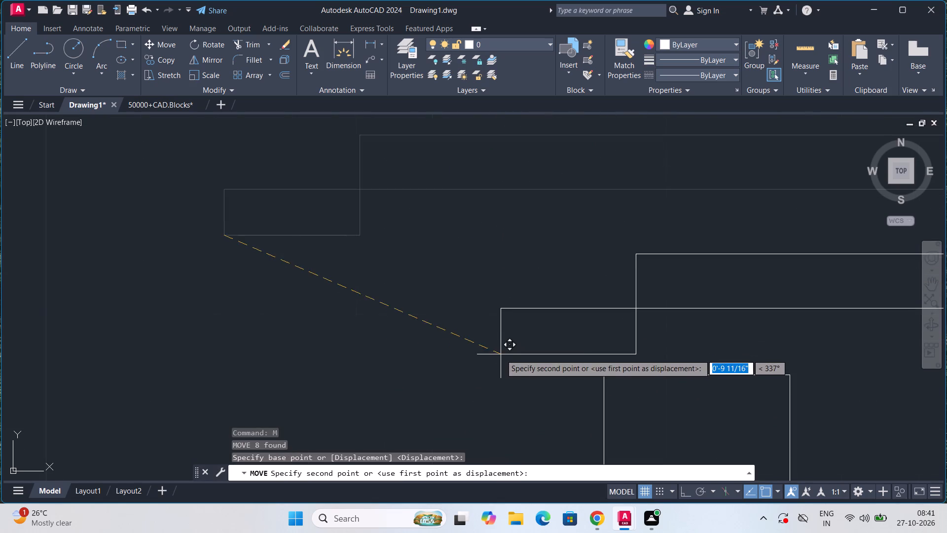
middle_drag(501, 357, 411, 203)
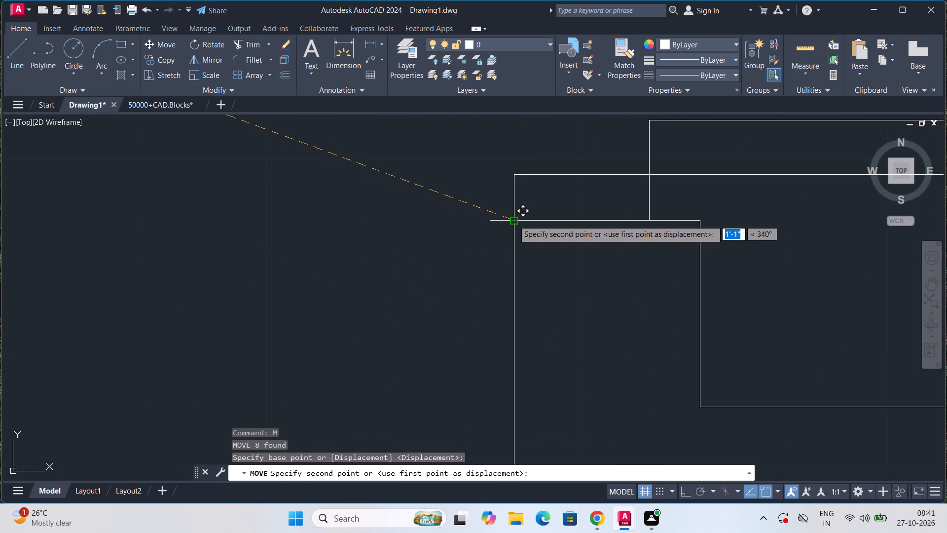
click(513, 220)
Check the moved D2 door's fit at the upper opening and examine the unfitted D2 door by the small right-side room.
scroll(511, 214, down, 7)
scroll(550, 228, up, 1)
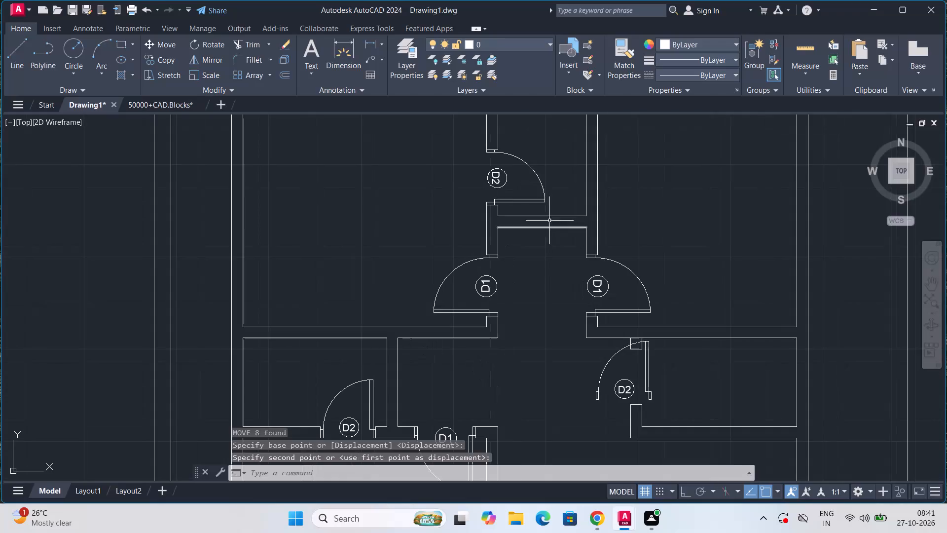
middle_drag(526, 179, 534, 270)
scroll(471, 234, up, 2)
scroll(525, 275, up, 3)
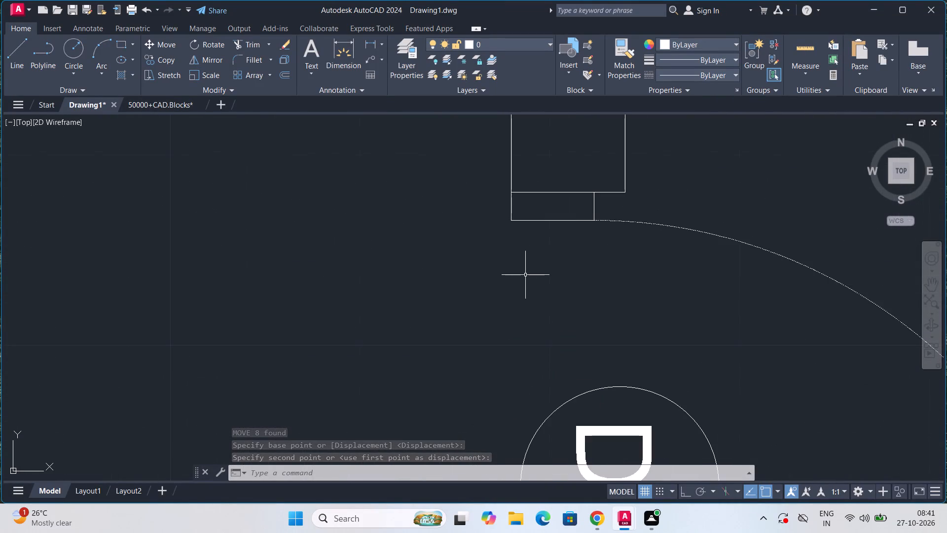
scroll(525, 275, down, 13)
scroll(548, 292, up, 4)
scroll(423, 257, up, 1)
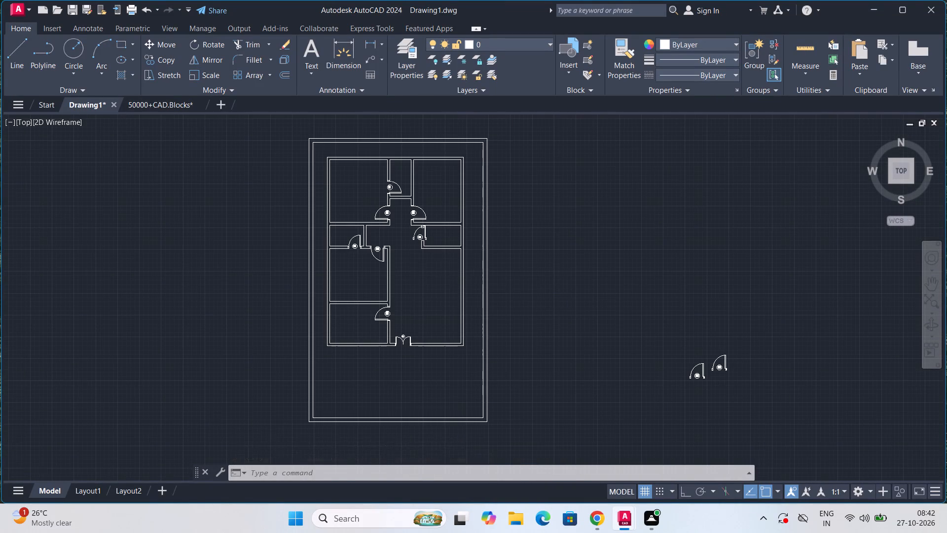
scroll(423, 257, up, 1)
middle_drag(423, 245, 443, 316)
scroll(442, 310, up, 2)
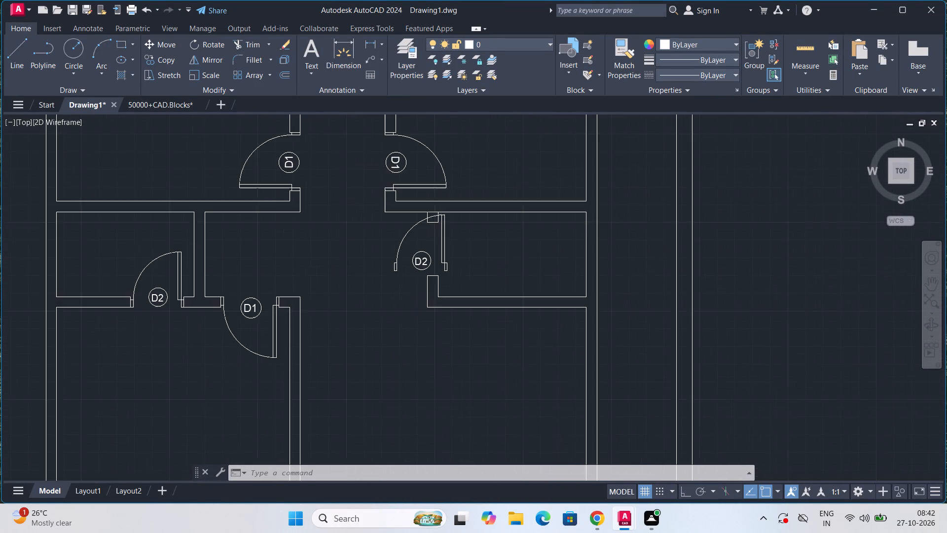
scroll(441, 308, up, 1)
middle_drag(444, 293, 452, 421)
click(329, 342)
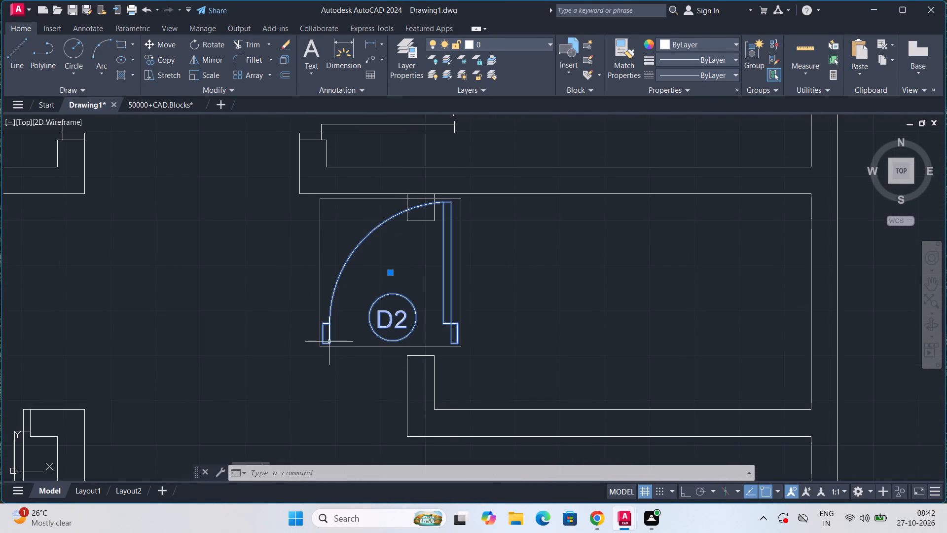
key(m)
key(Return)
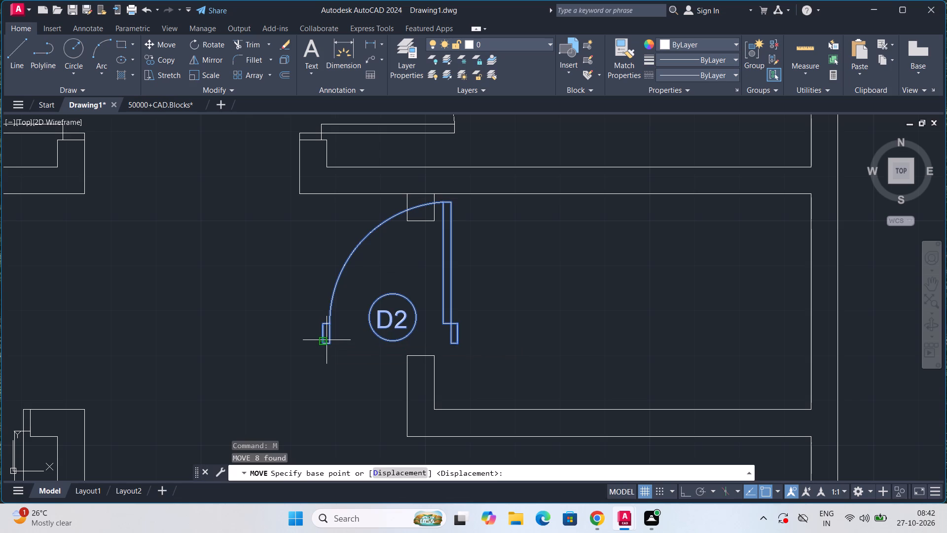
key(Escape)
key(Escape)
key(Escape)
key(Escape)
Rotate the right-side D2 door 90° counterclockwise about its left frame's lower-left corner.
text(RO)
key(Return)
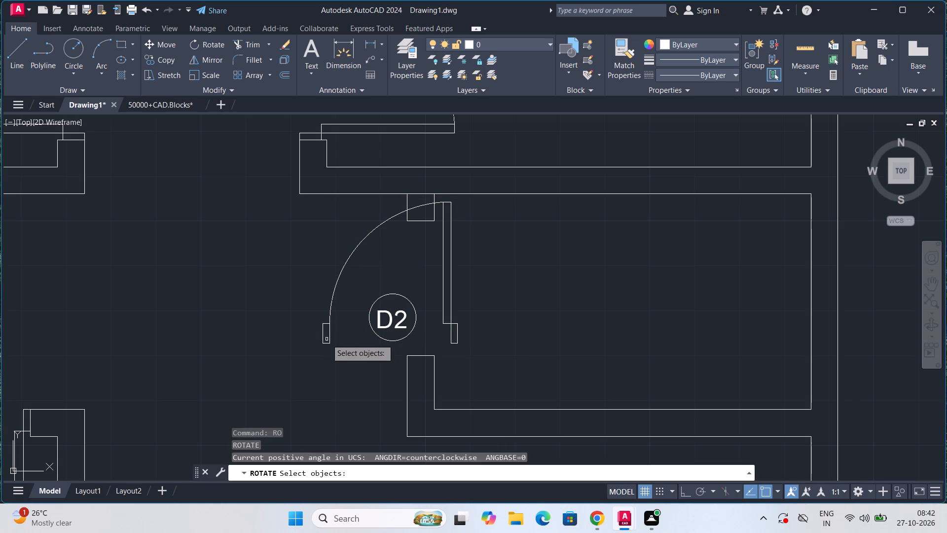
click(323, 343)
key(Return)
click(323, 341)
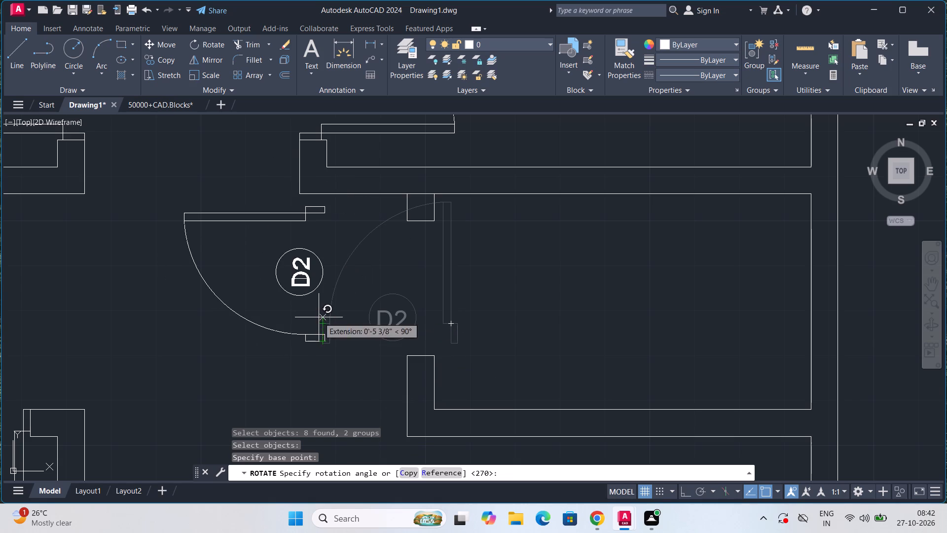
click(319, 314)
key(Escape)
key(Escape)
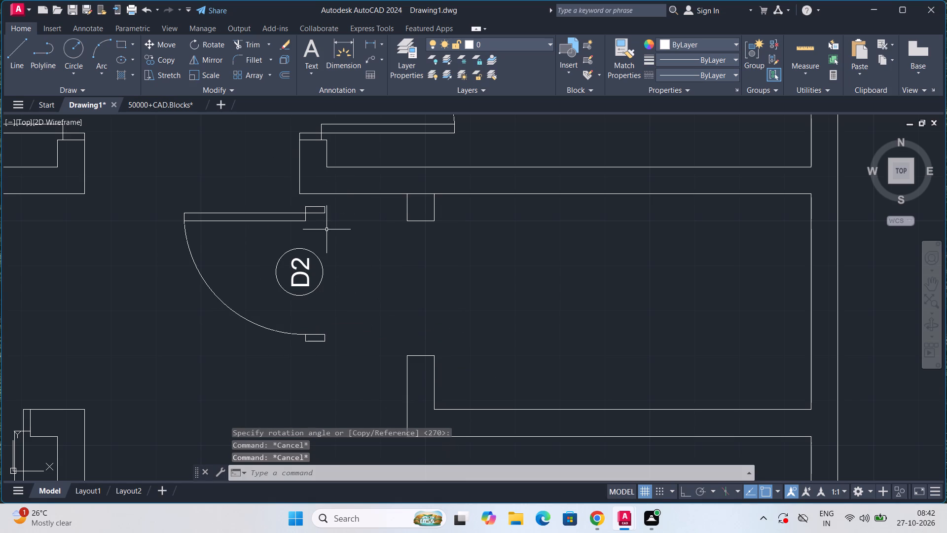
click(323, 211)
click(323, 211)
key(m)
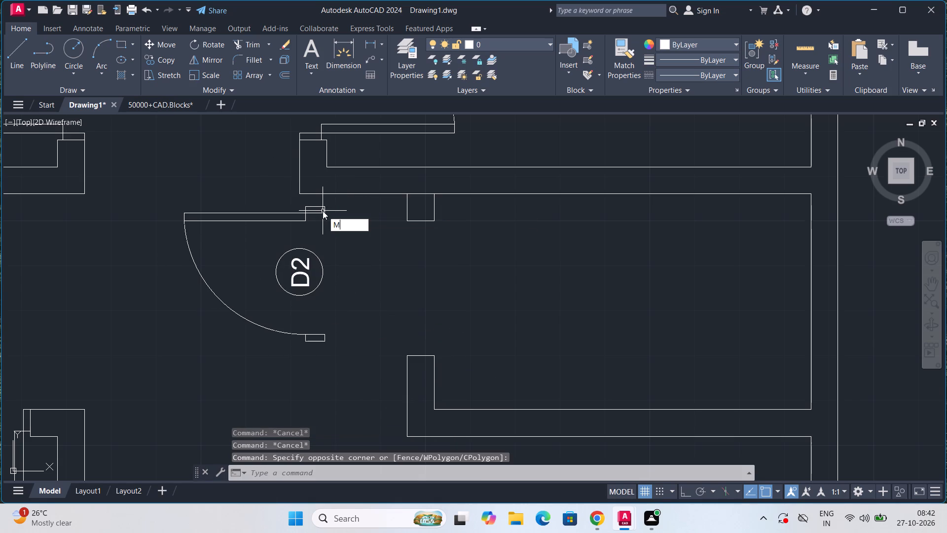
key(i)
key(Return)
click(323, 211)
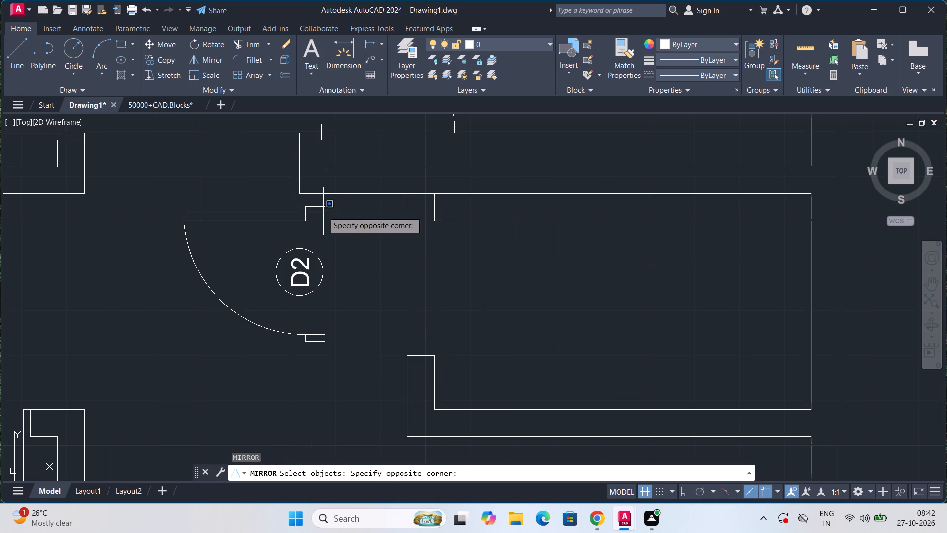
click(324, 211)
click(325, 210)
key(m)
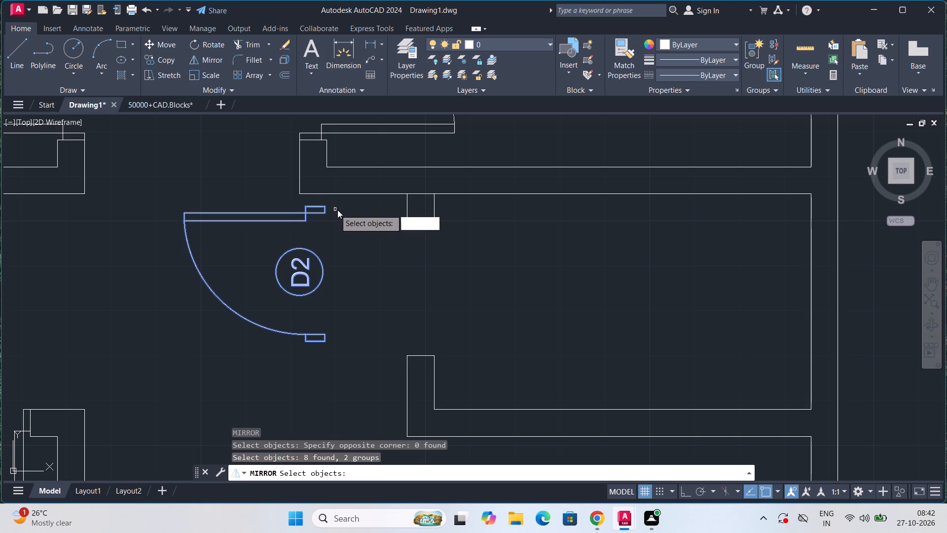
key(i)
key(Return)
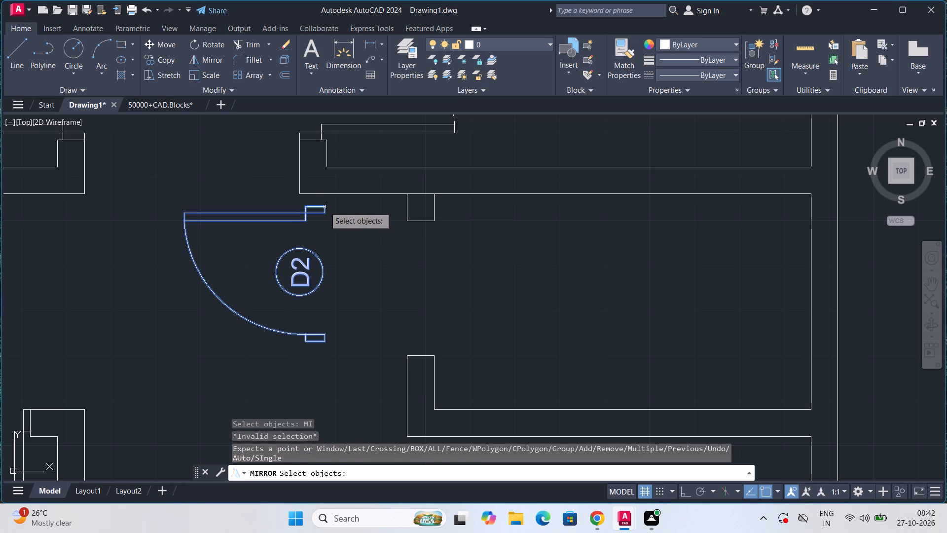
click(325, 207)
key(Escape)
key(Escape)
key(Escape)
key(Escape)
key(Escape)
Mirror the unfitted D2 door about a vertical line through its upper frame's inner corner, erasing the source door.
text(MI)
key(Return)
click(323, 211)
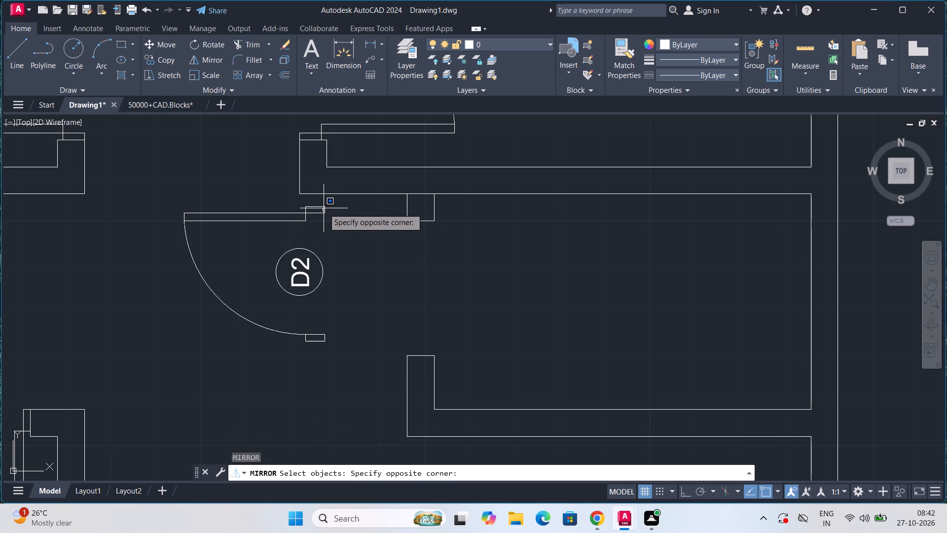
click(324, 208)
click(324, 207)
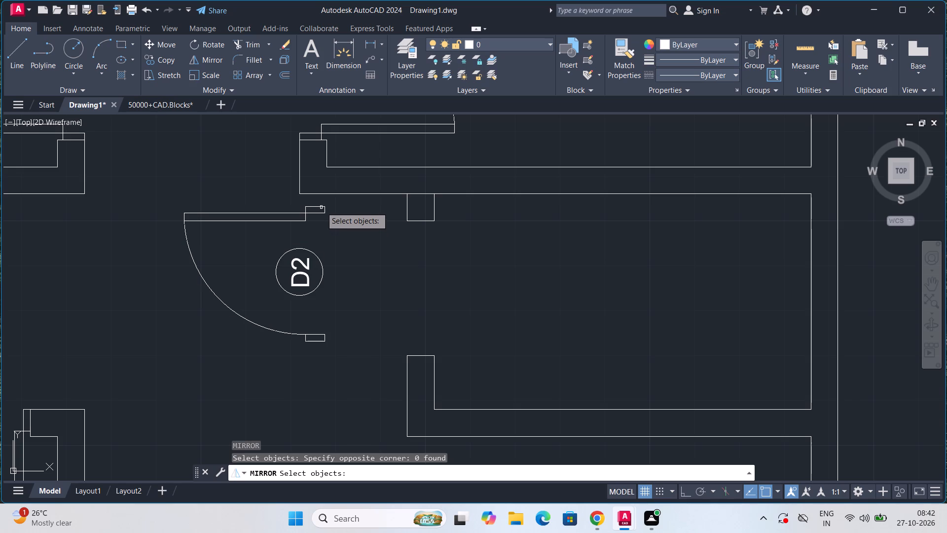
click(321, 205)
key(Return)
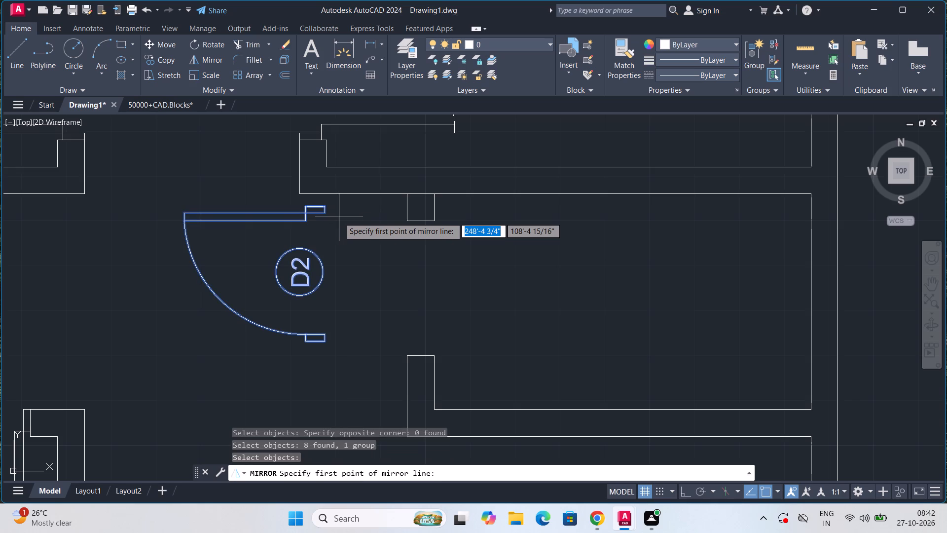
click(302, 223)
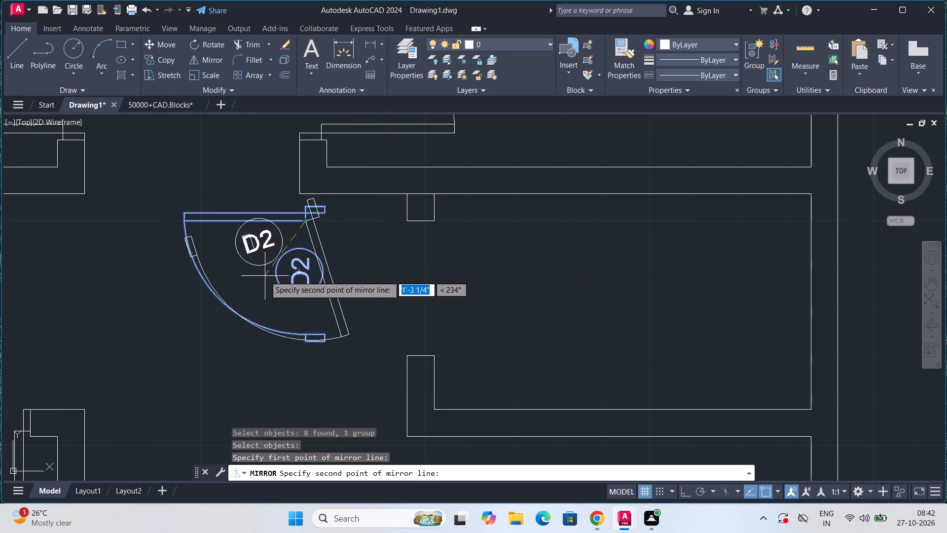
click(307, 260)
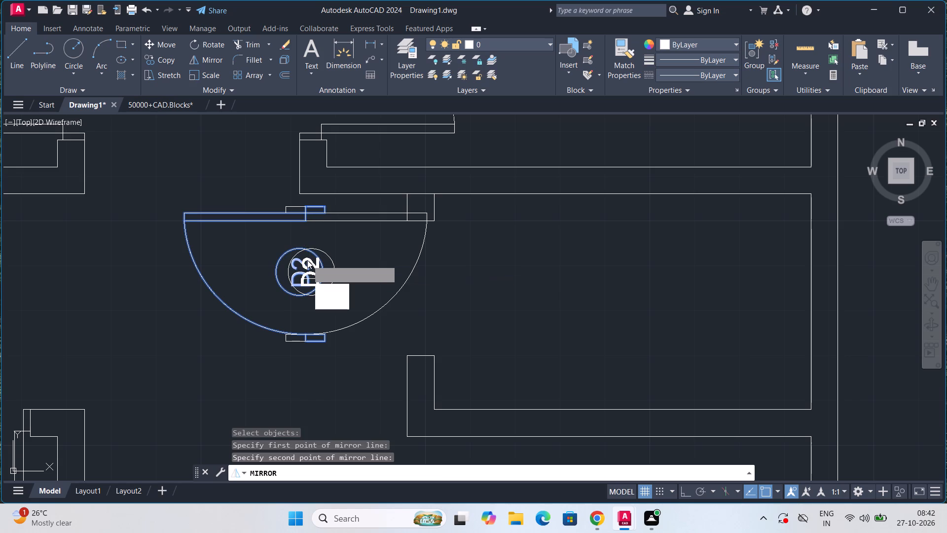
drag(321, 286, 307, 260)
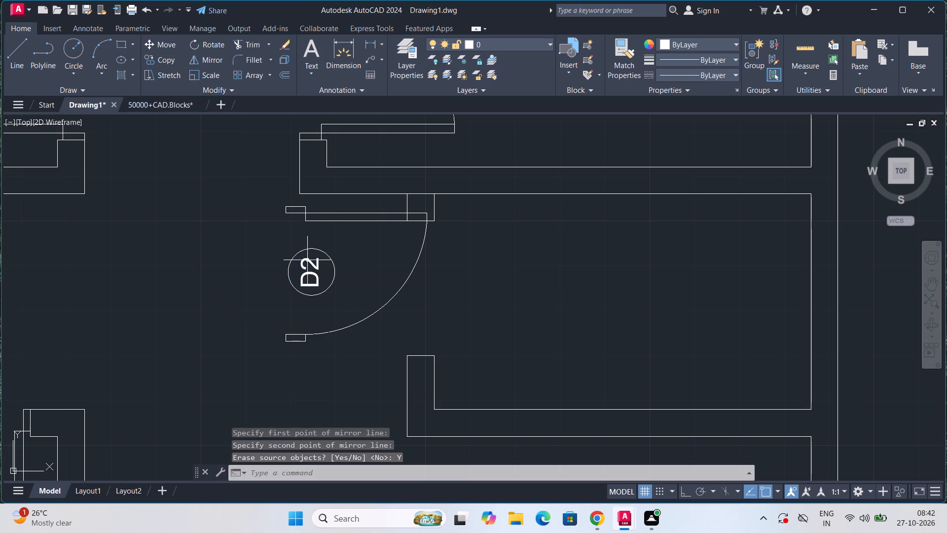
Move the mirrored D2 door by its upper frame's top-left corner onto the upper wall stub's lower-left corner at the small right-side room.
click(288, 215)
key(m)
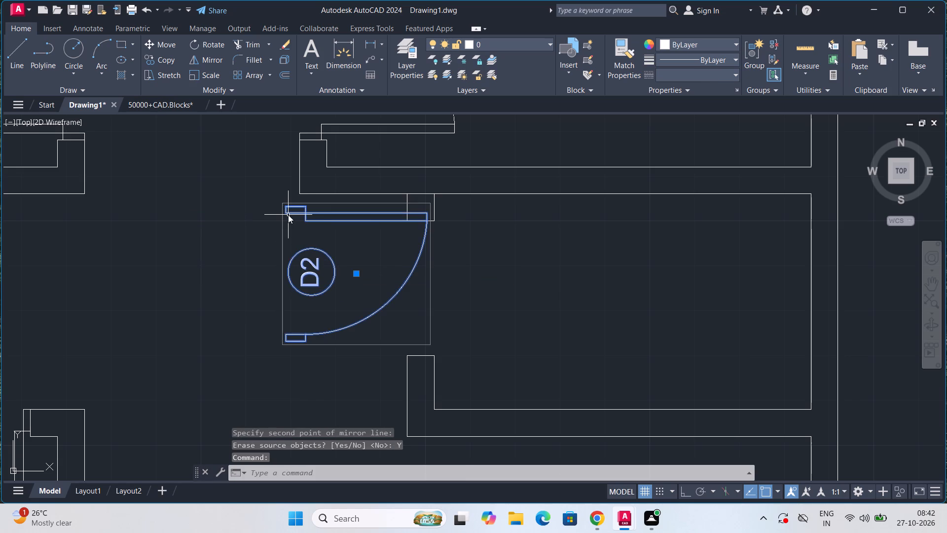
key(Return)
scroll(288, 208, up, 5)
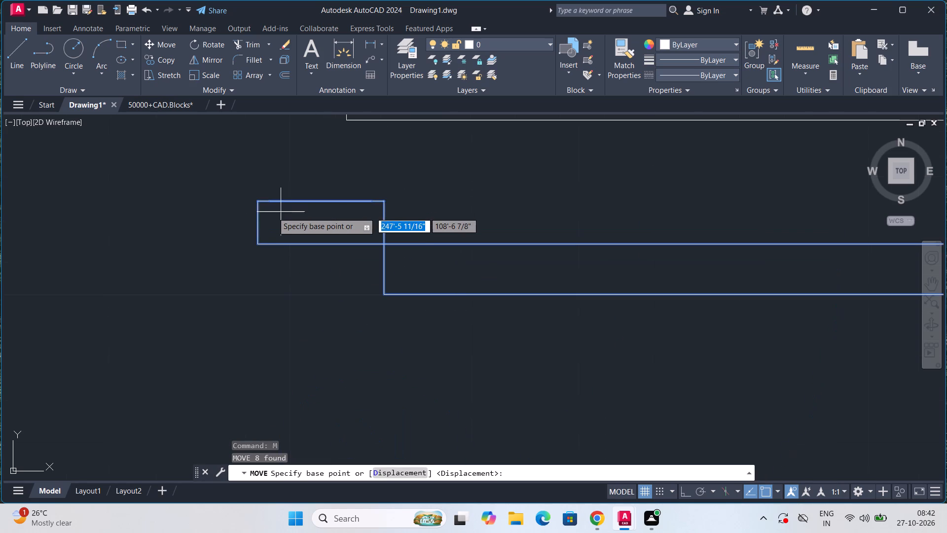
click(260, 203)
scroll(332, 263, down, 5)
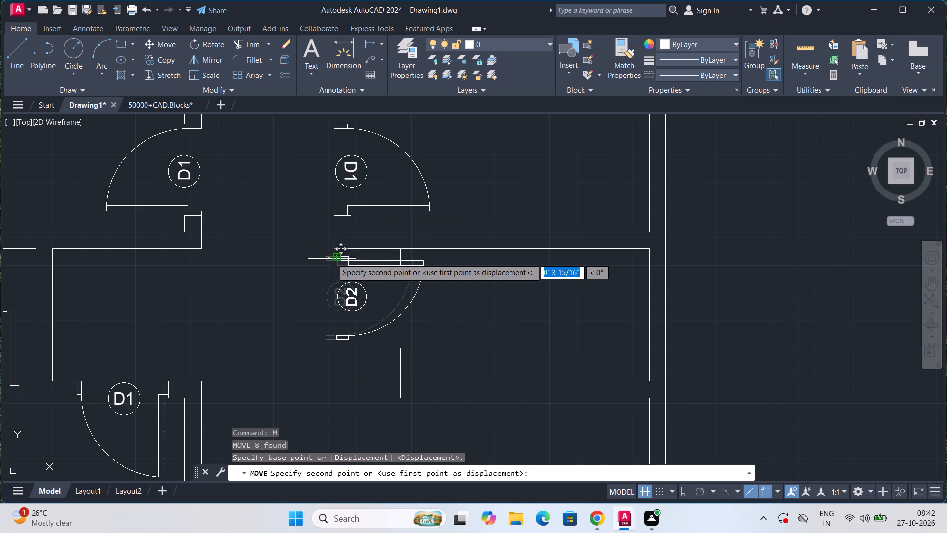
scroll(385, 270, up, 4)
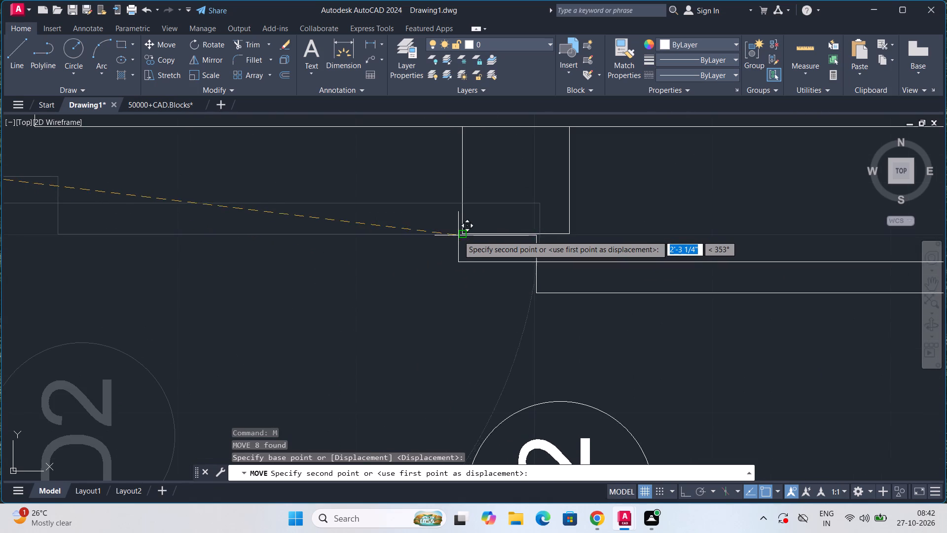
scroll(462, 237, up, 5)
click(434, 207)
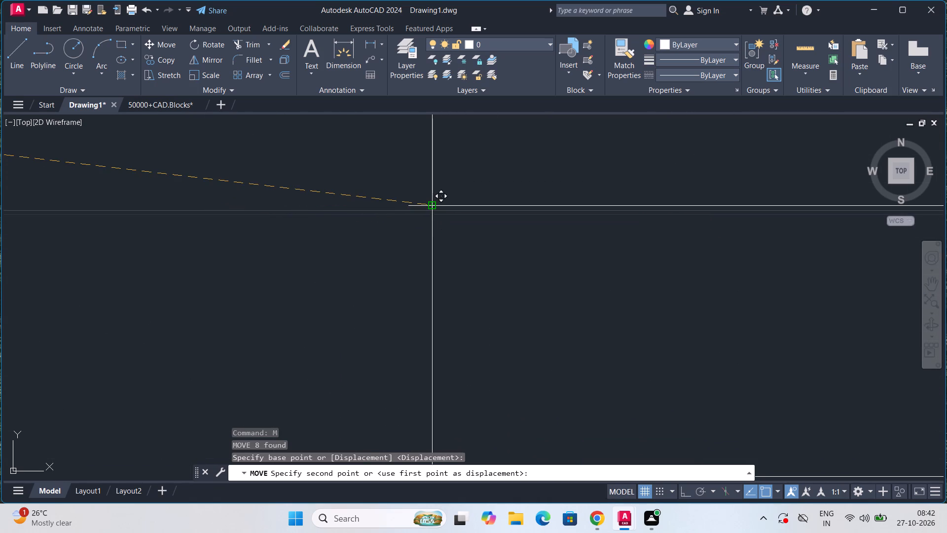
Trim the wall line crossing the top of the short stub above the fitted D2 door.
scroll(434, 207, down, 10)
middle_drag(451, 194, 460, 268)
scroll(460, 268, up, 2)
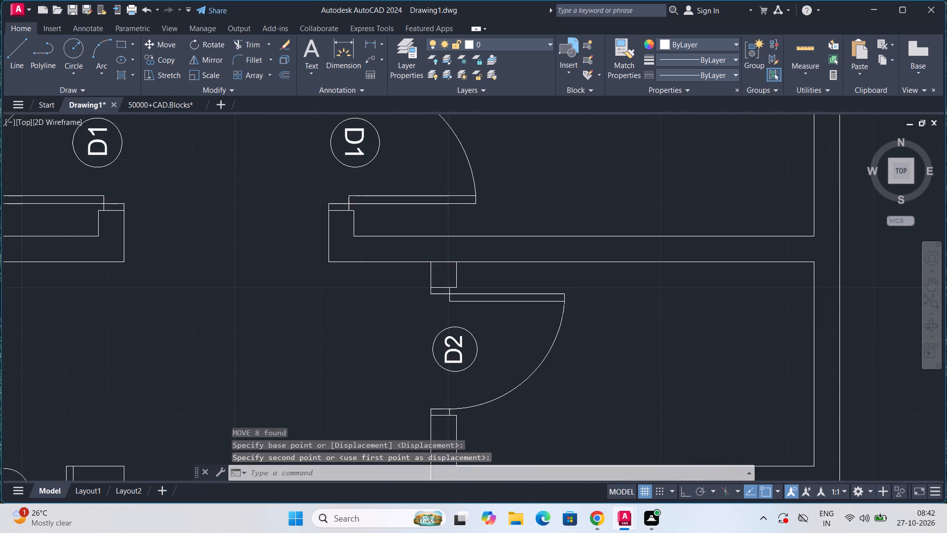
scroll(460, 268, up, 1)
text(TR)
key(Return)
key(Return)
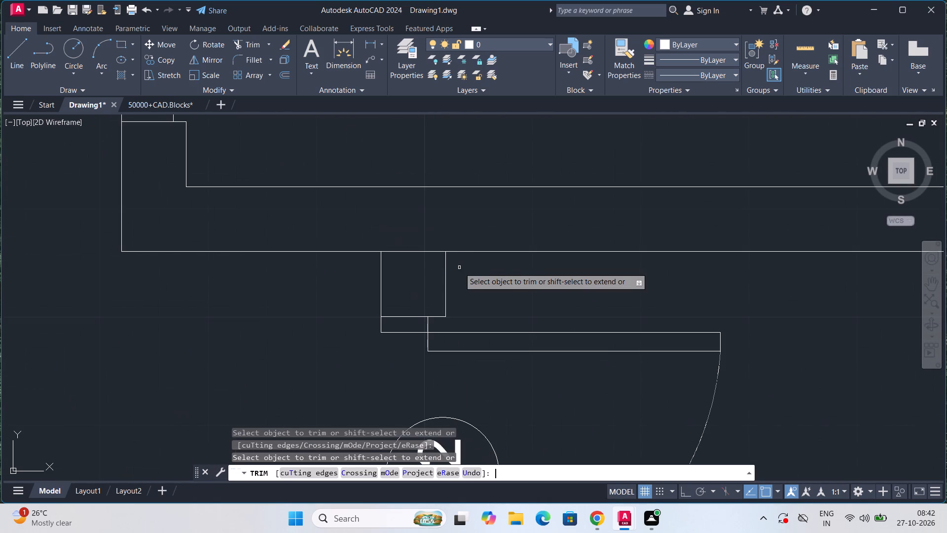
drag(416, 264, 413, 225)
scroll(413, 225, down, 4)
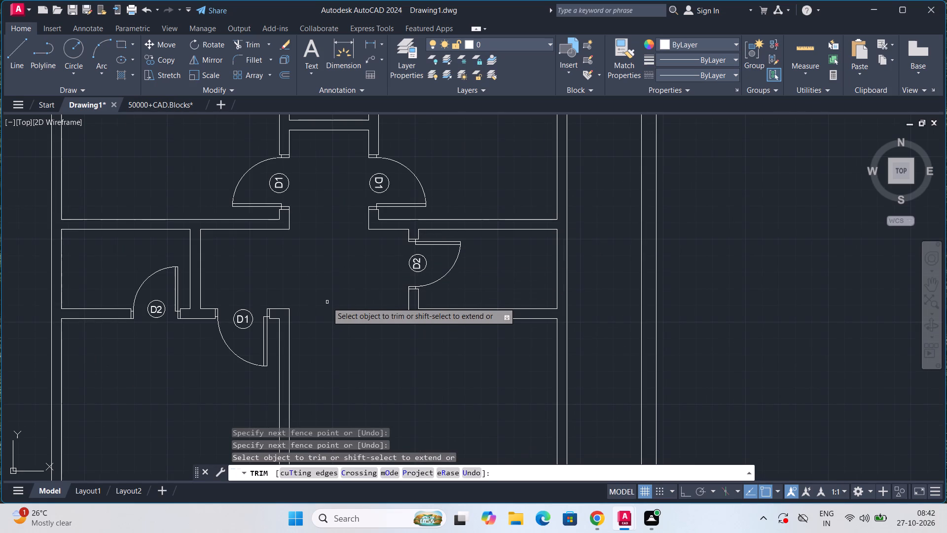
key(Escape)
key(Escape)
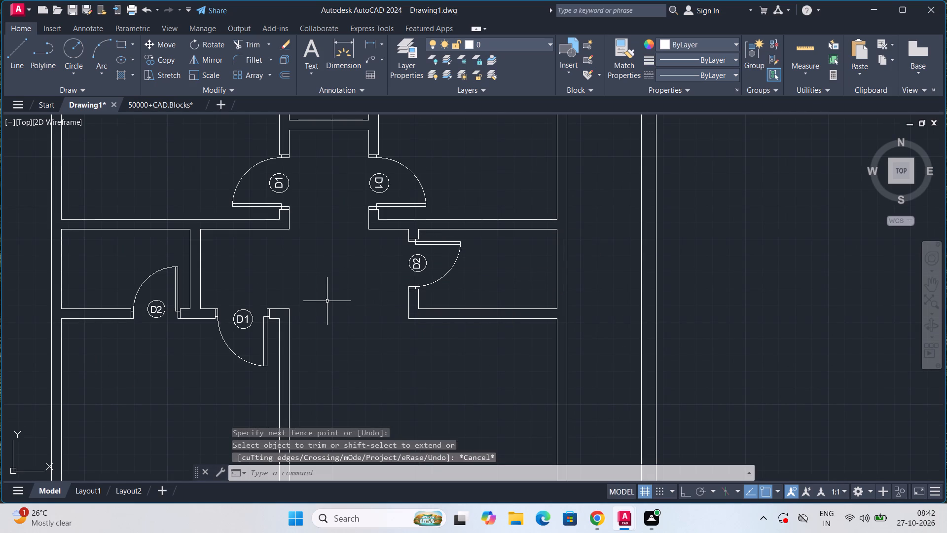
key(Escape)
Erase the two spare door symbols lying outside the floor plan.
scroll(327, 301, down, 3)
scroll(358, 296, up, 3)
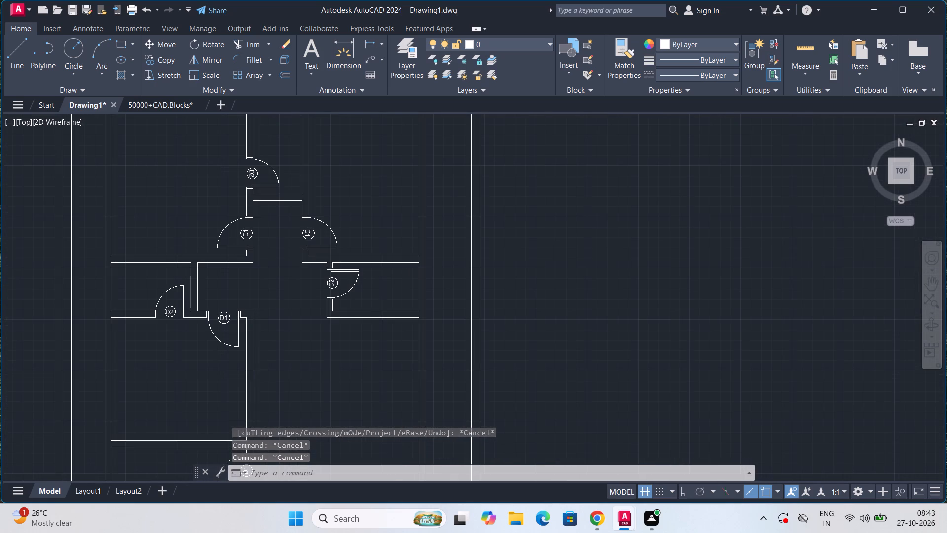
middle_drag(346, 298, 361, 362)
scroll(337, 284, down, 1)
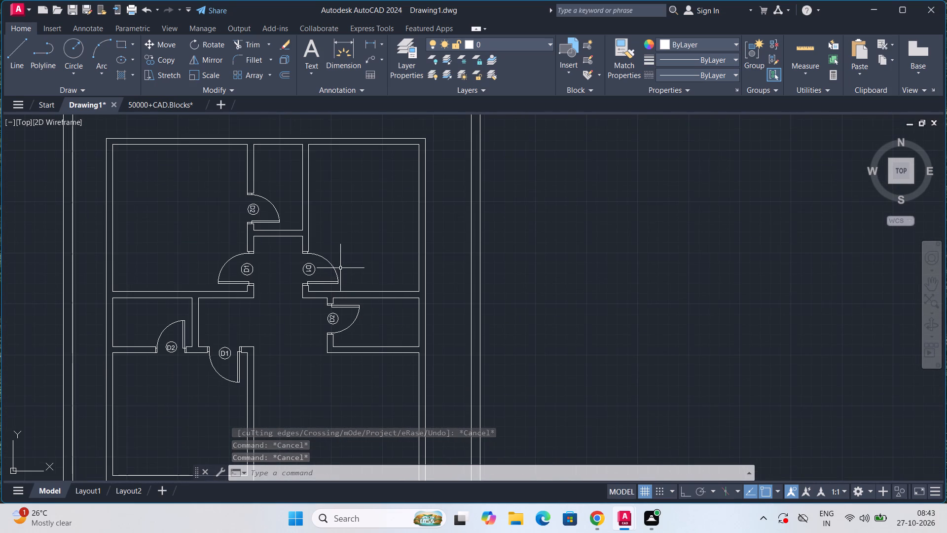
middle_drag(348, 278, 354, 342)
scroll(353, 331, up, 1)
scroll(352, 325, down, 1)
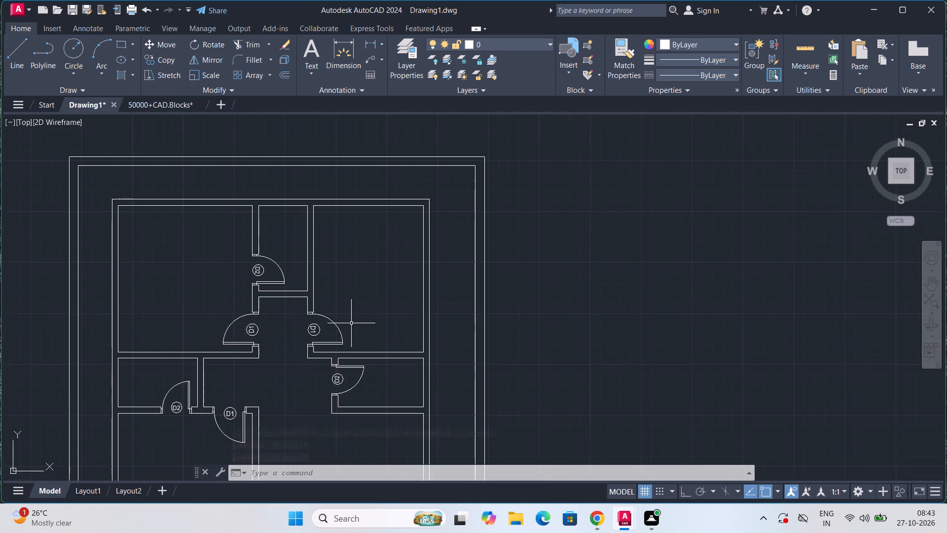
scroll(351, 323, down, 1)
middle_drag(333, 355, 364, 223)
scroll(353, 303, down, 1)
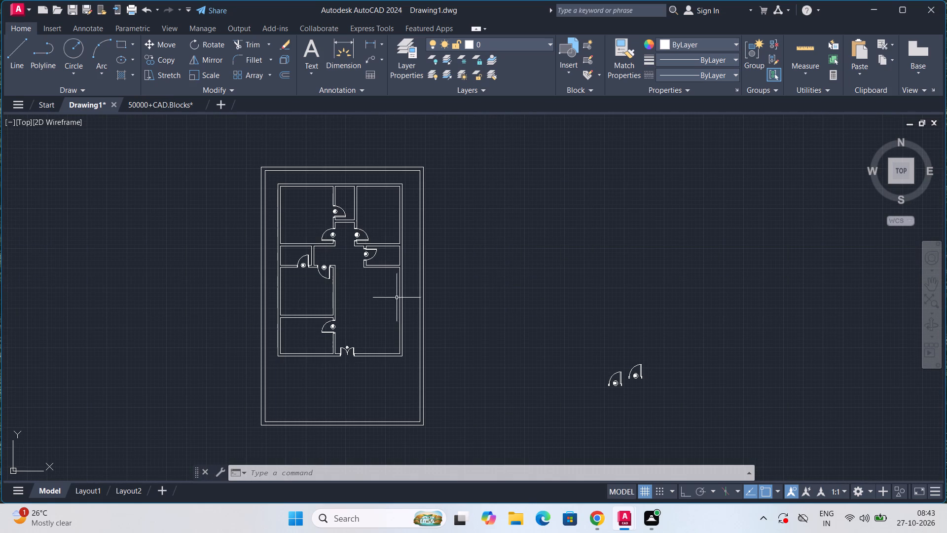
drag(645, 397, 667, 326)
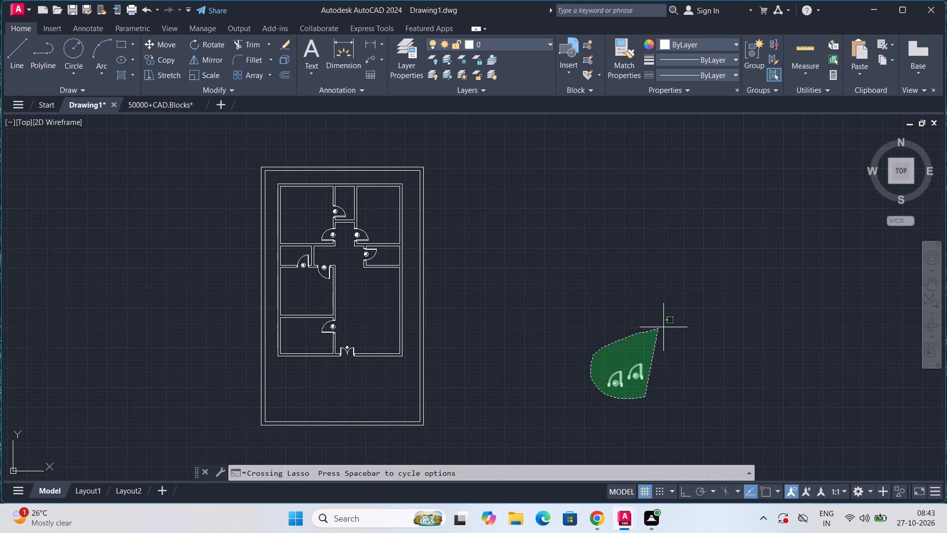
drag(667, 326, 668, 326)
key(Delete)
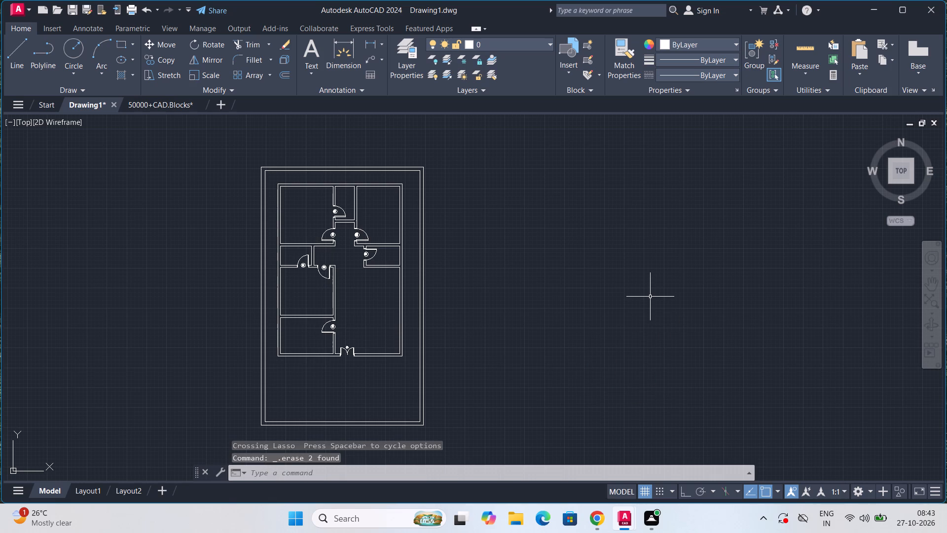
Examine the fitted doors and wall junctions across the floor plan.
middle_drag(338, 198, 384, 274)
scroll(384, 274, up, 2)
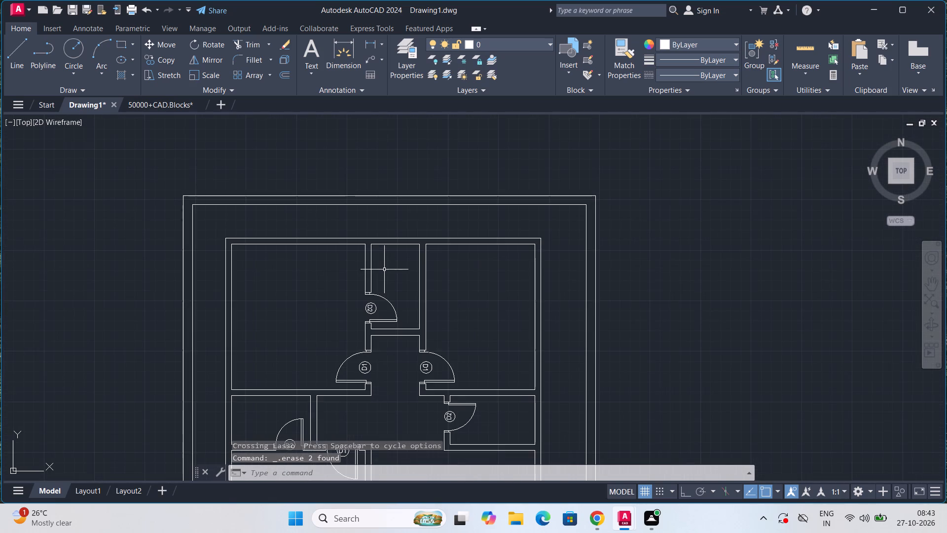
scroll(384, 265, up, 2)
middle_drag(266, 305, 370, 212)
scroll(370, 212, down, 3)
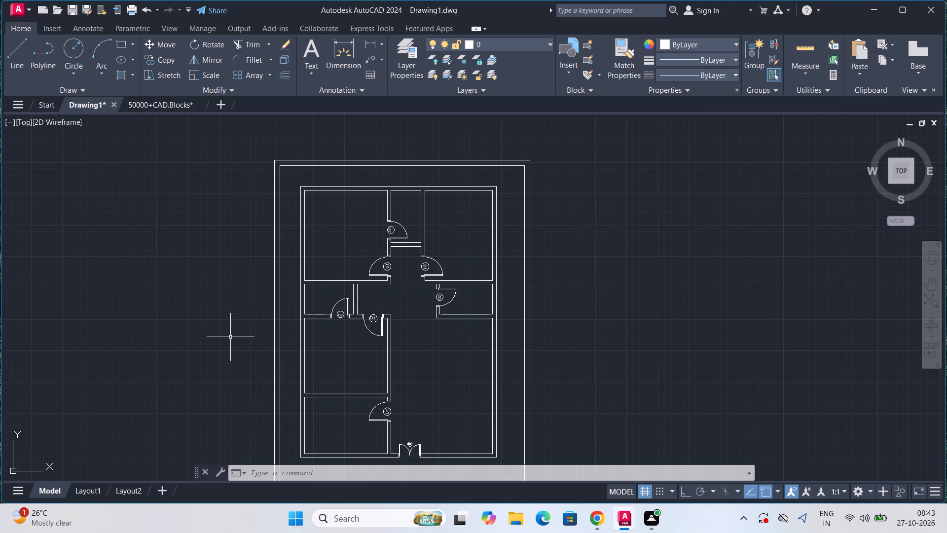
Extend the upper-left room's bottom wall line to the outer face of the left exterior wall.
scroll(332, 235, up, 3)
middle_drag(332, 235, 357, 305)
scroll(345, 294, down, 2)
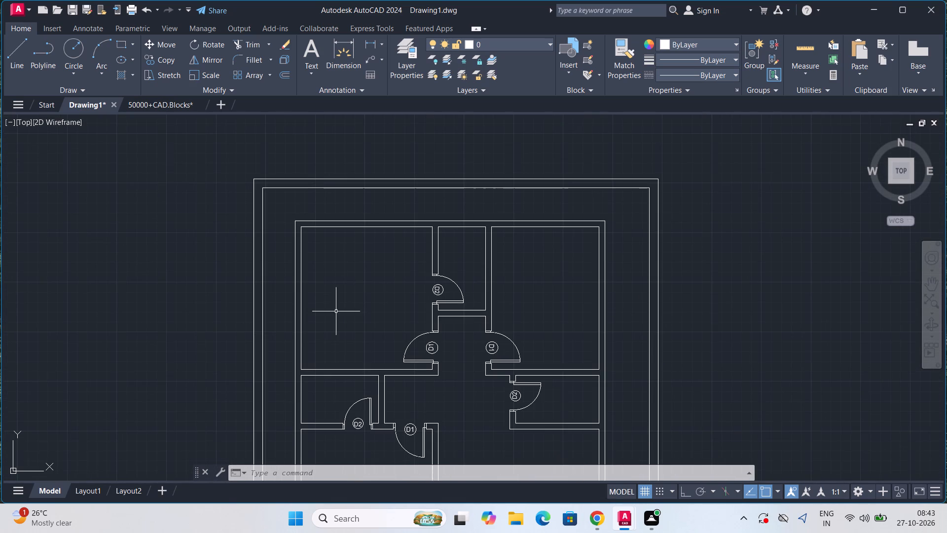
scroll(335, 312, up, 1)
middle_drag(324, 334, 362, 248)
scroll(364, 292, up, 2)
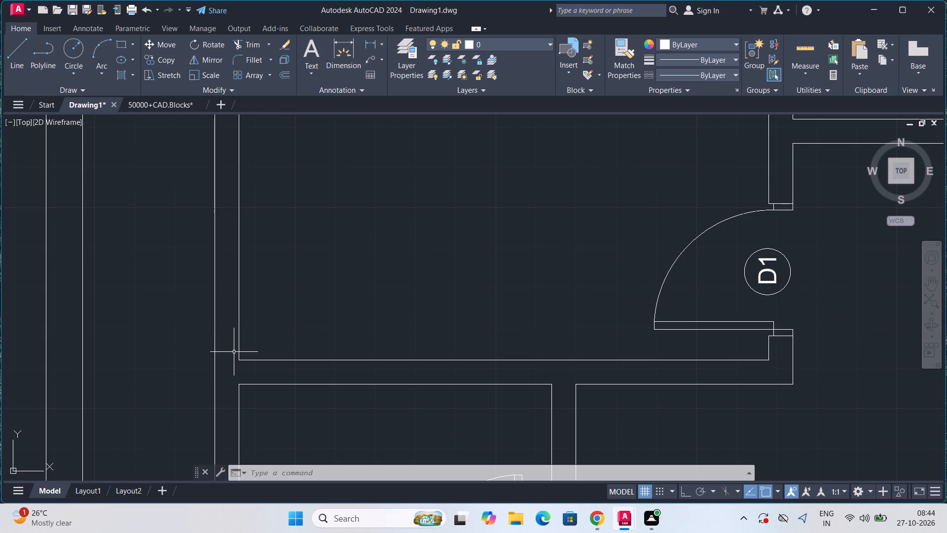
text(EX)
key(Return)
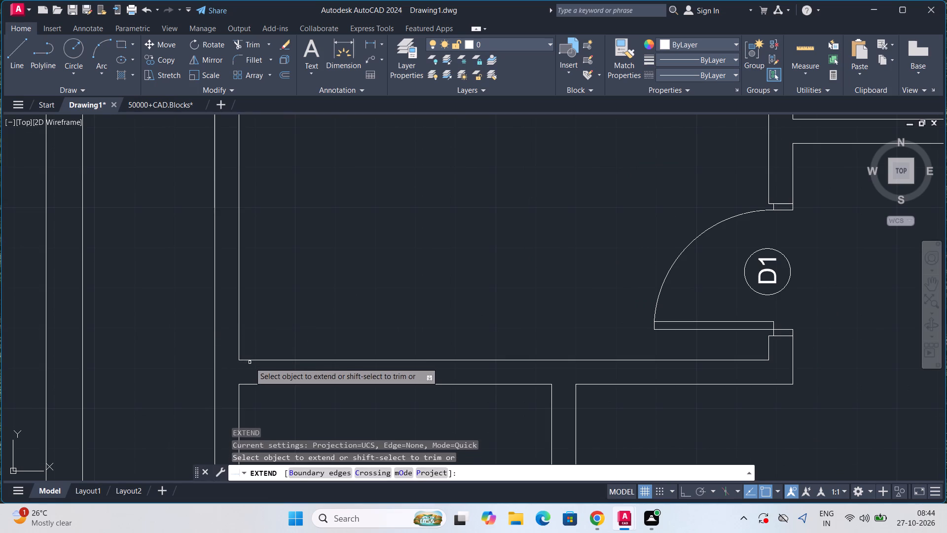
click(252, 361)
Extend the upper line of the left D2 room's bottom wall to the outer face of the left exterior wall.
scroll(252, 361, down, 4)
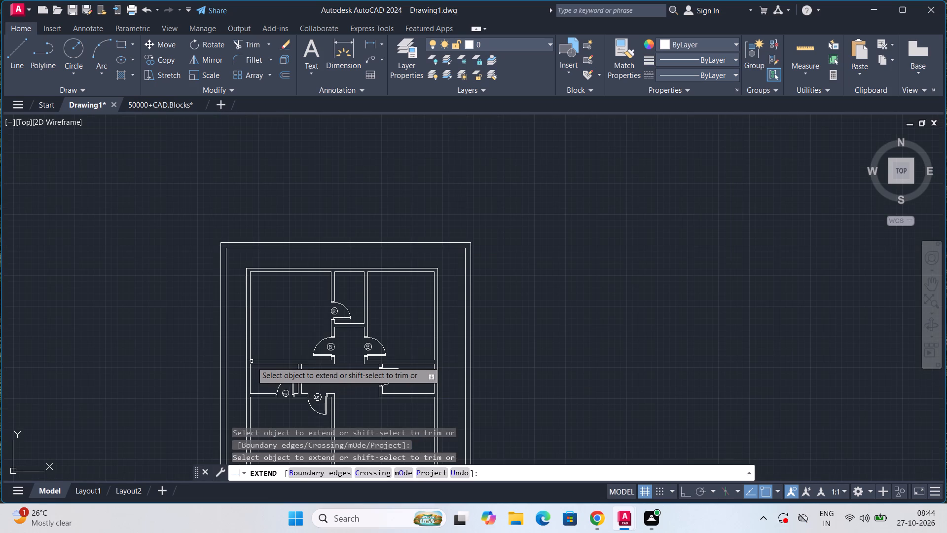
middle_drag(252, 361, 256, 317)
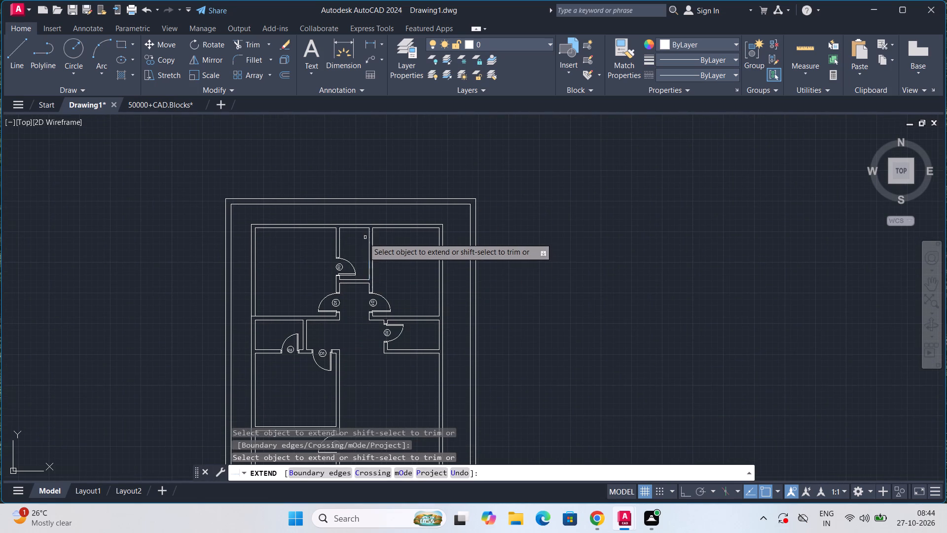
scroll(360, 239, up, 2)
middle_drag(351, 241, 346, 325)
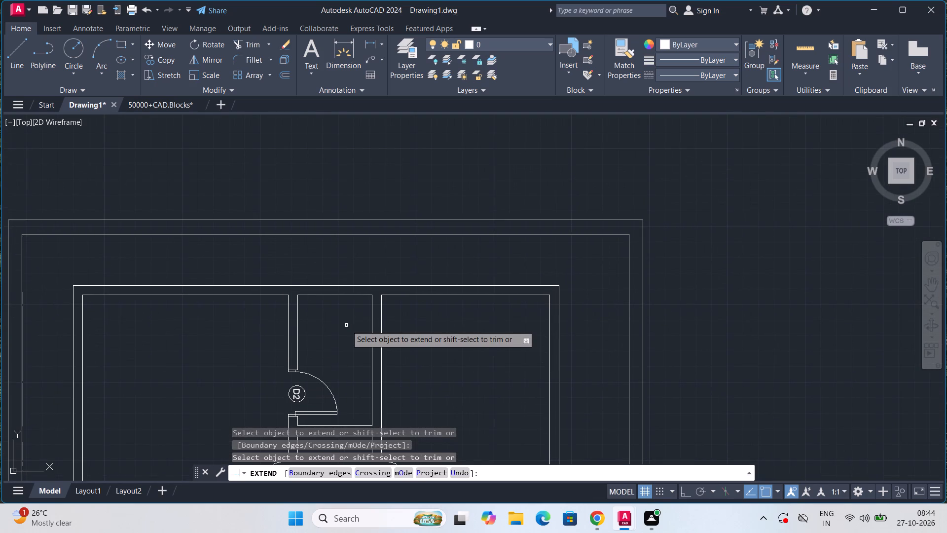
scroll(346, 325, down, 1)
middle_drag(238, 370, 289, 176)
scroll(231, 320, up, 2)
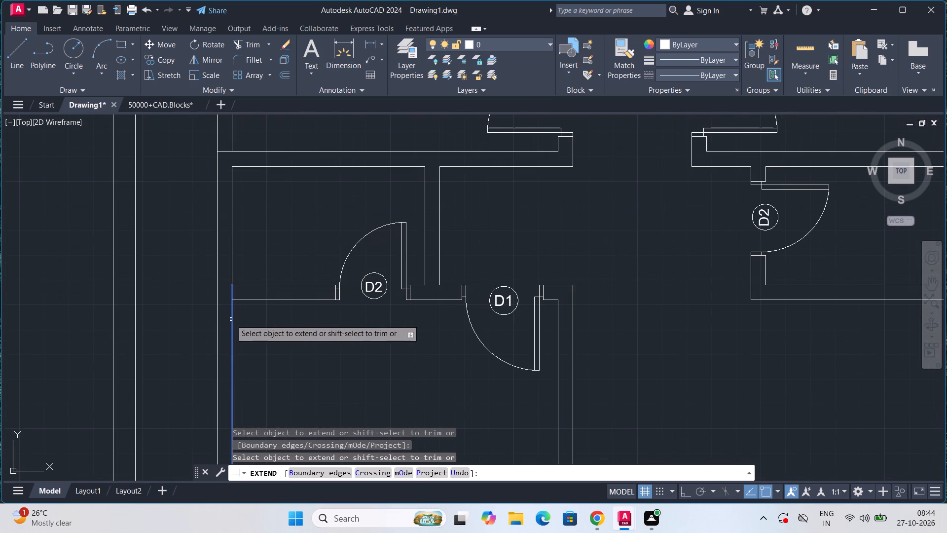
scroll(231, 319, up, 1)
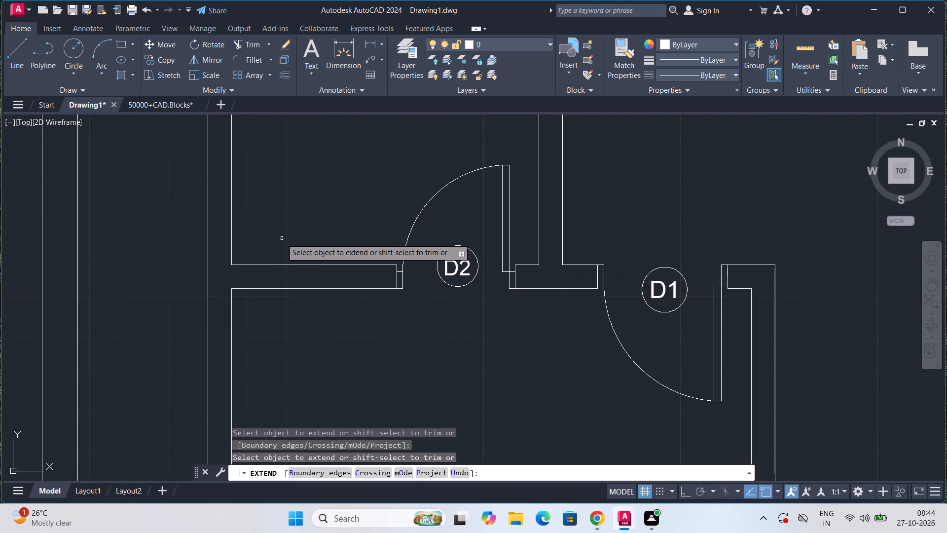
click(234, 266)
Extend the inner line of the bottom exterior wall in the lower-left room to the outer face of the left exterior wall.
scroll(234, 266, down, 3)
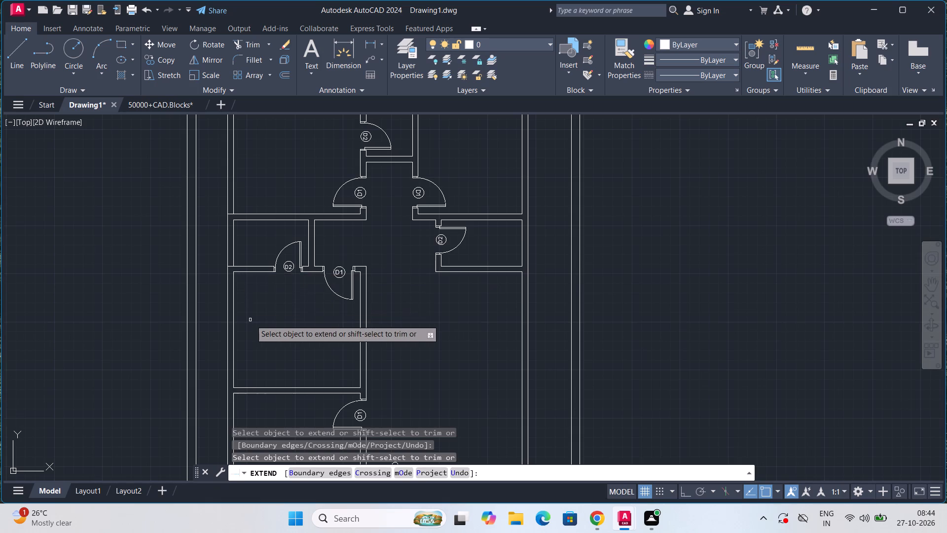
middle_drag(251, 319, 262, 227)
scroll(216, 296, up, 2)
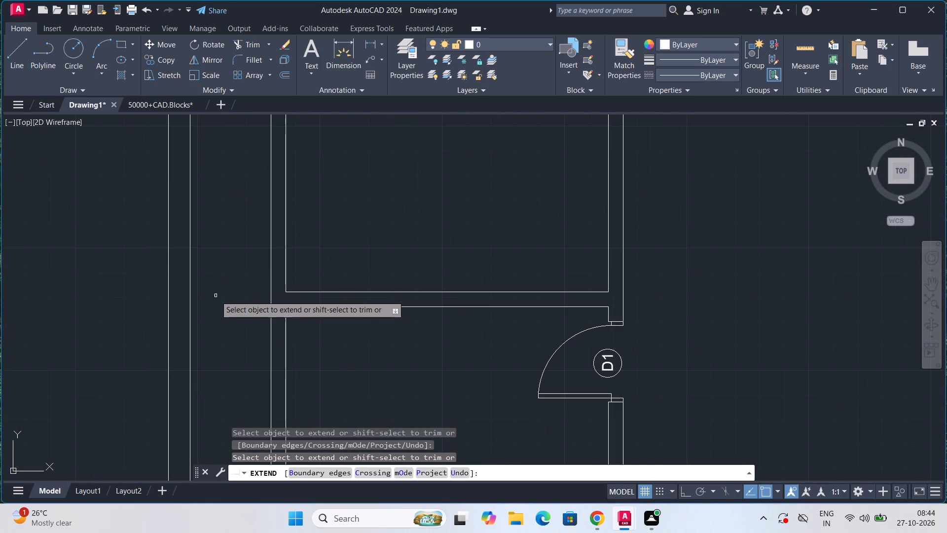
scroll(225, 301, down, 2)
click(252, 389)
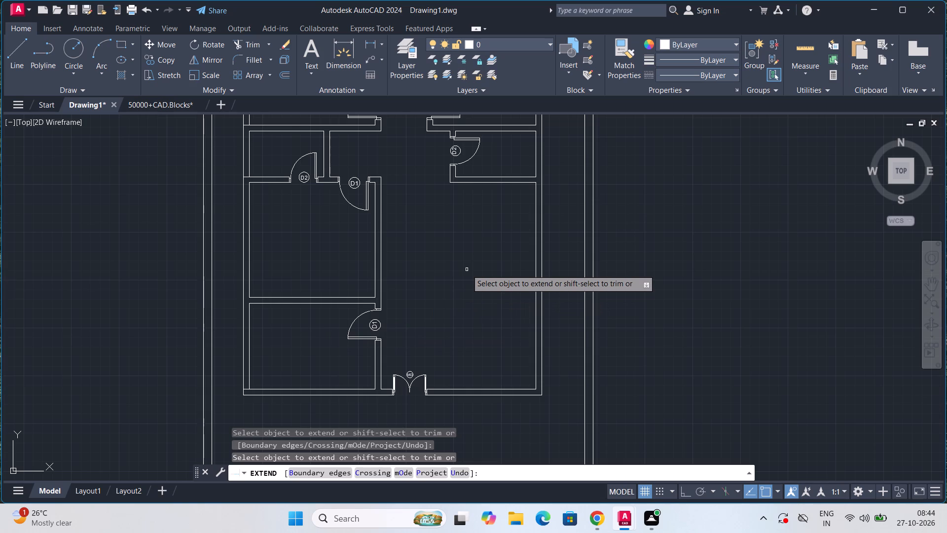
Extend the bottom exterior wall's inner line to the outer face of the right exterior wall.
middle_drag(510, 354, 485, 263)
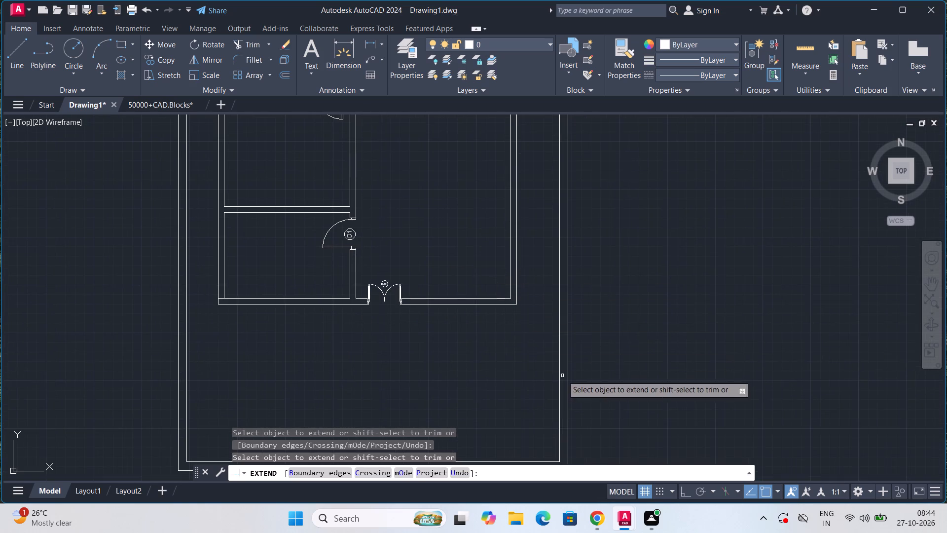
middle_drag(563, 377, 563, 299)
middle_drag(521, 284, 539, 418)
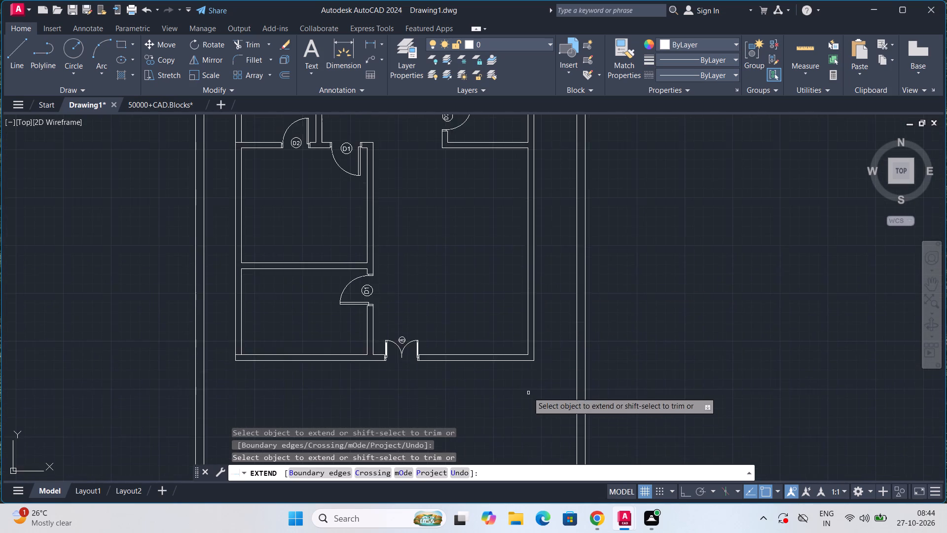
scroll(527, 373, up, 2)
click(527, 331)
Extend the upper bottom-wall lines of the right D2 room and the upper-right room to the right exterior wall's outer face.
middle_drag(511, 306, 527, 475)
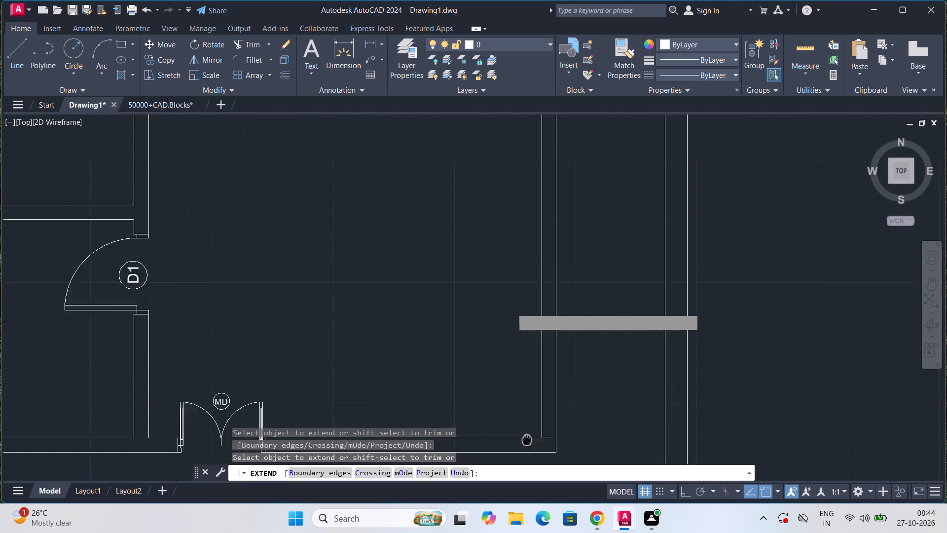
middle_drag(527, 475, 527, 485)
middle_drag(486, 268, 471, 315)
scroll(471, 315, down, 3)
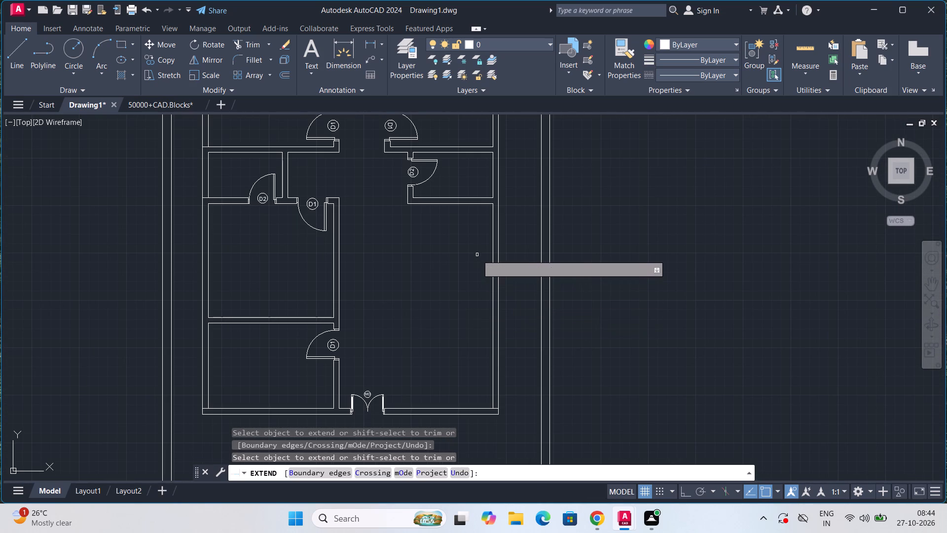
middle_drag(469, 194, 456, 257)
scroll(467, 252, up, 3)
click(505, 288)
scroll(506, 271, down, 2)
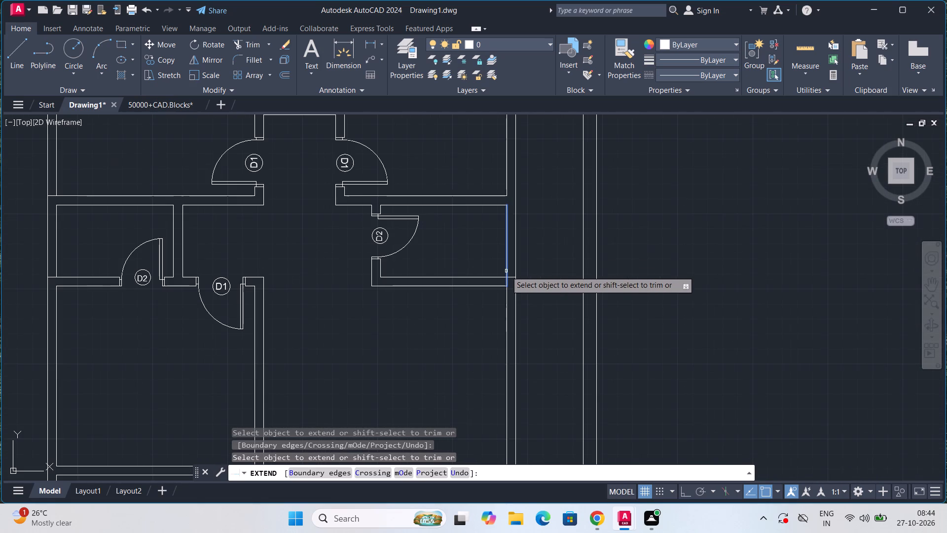
click(499, 196)
Extend the right face line of the partition above the upper D2 door to the outer face of the top exterior wall.
middle_drag(451, 202, 463, 391)
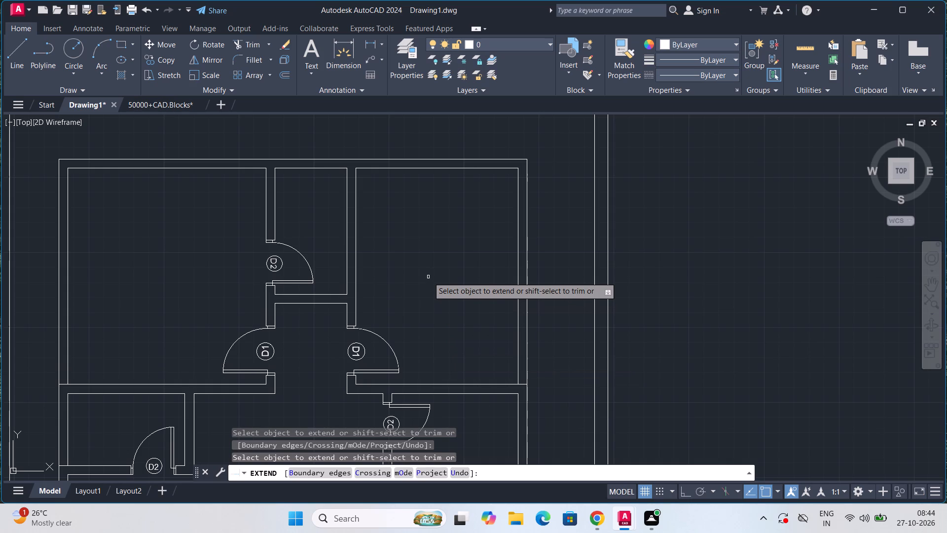
click(273, 175)
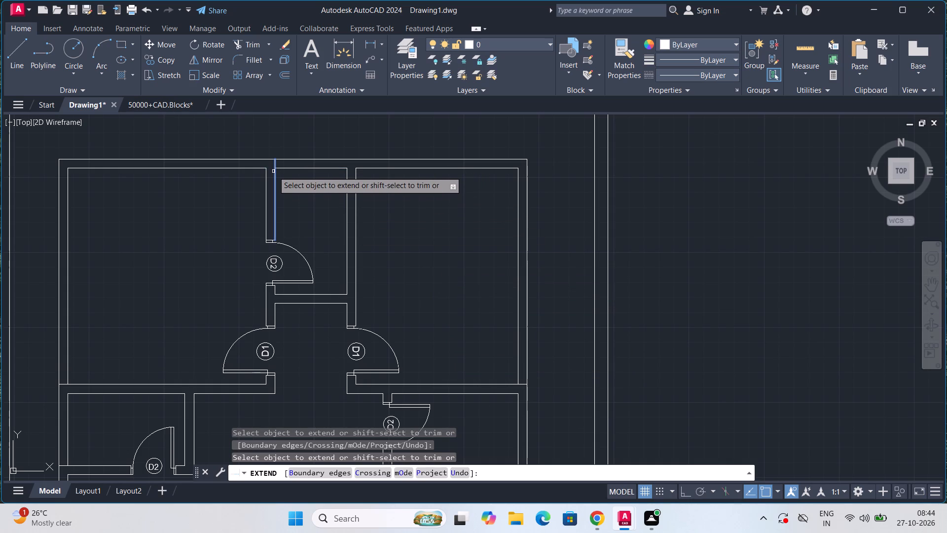
scroll(273, 171, down, 1)
middle_drag(199, 260, 236, 163)
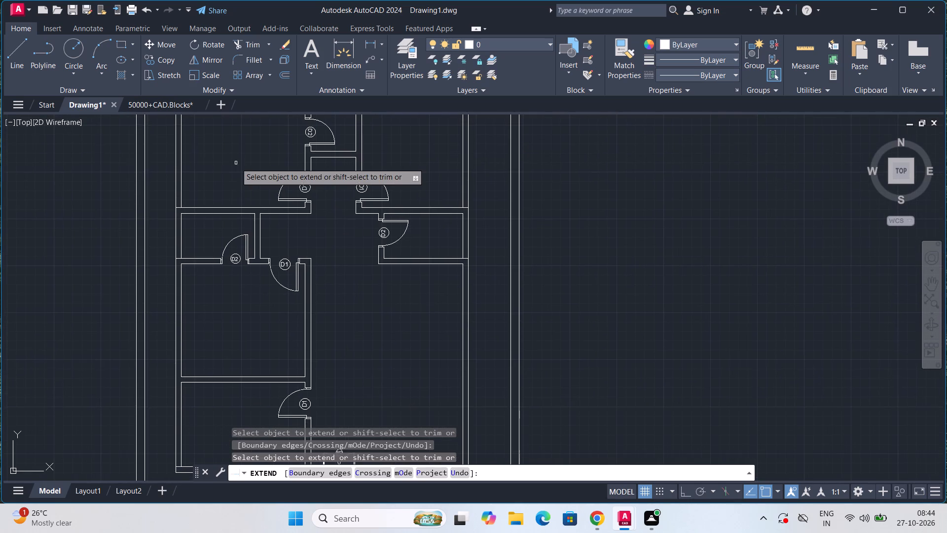
middle_drag(219, 173, 258, 266)
scroll(248, 265, up, 2)
middle_drag(239, 280, 239, 266)
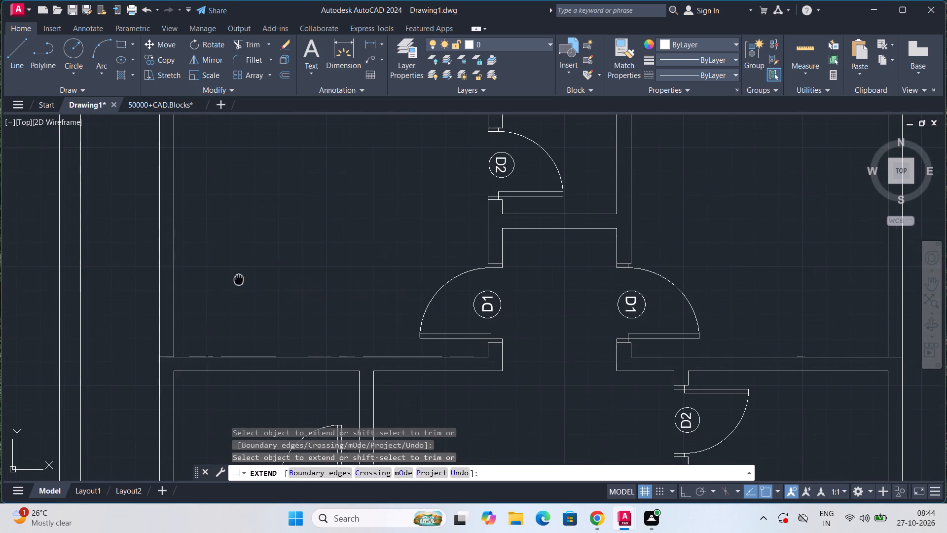
middle_drag(239, 266, 271, 212)
scroll(250, 234, up, 1)
scroll(250, 234, down, 1)
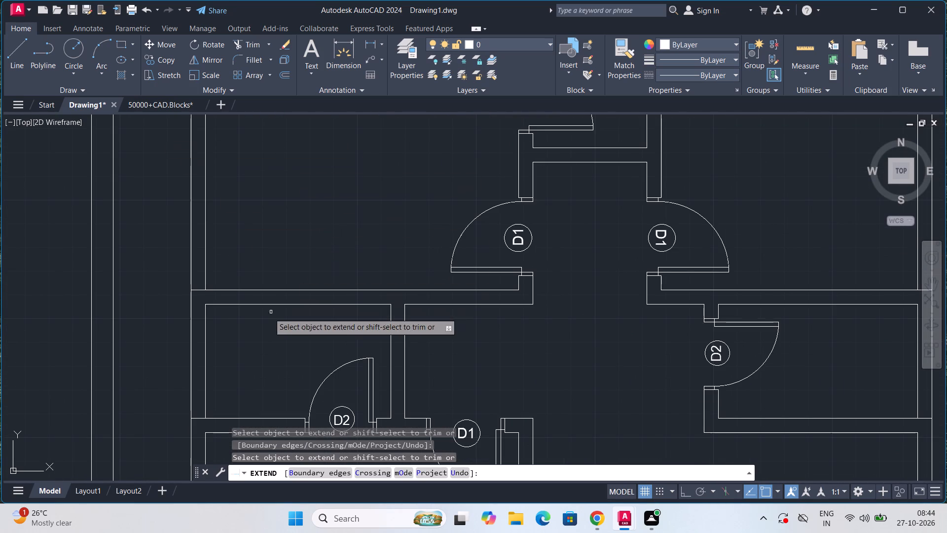
key(Escape)
key(Escape)
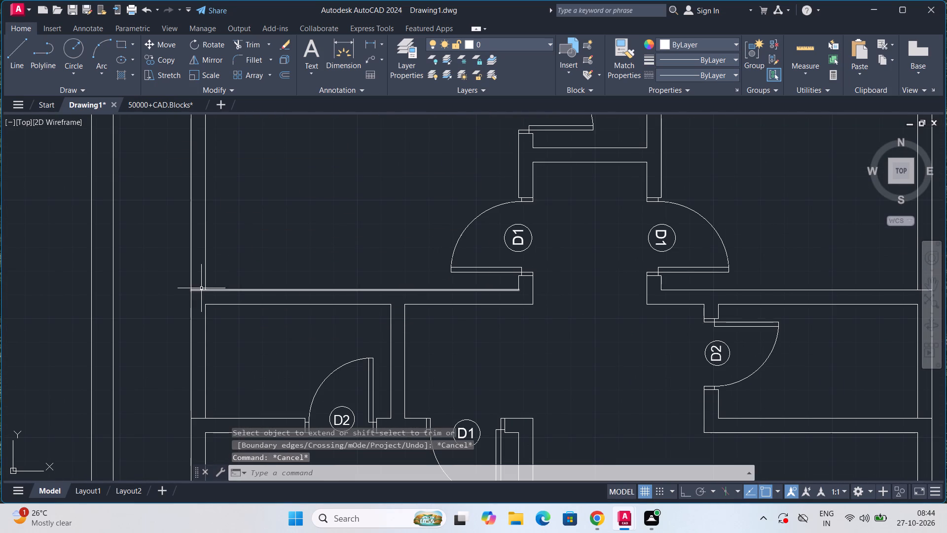
Offset the upper-left room's bottom wall line 6" upward into the room.
click(201, 289)
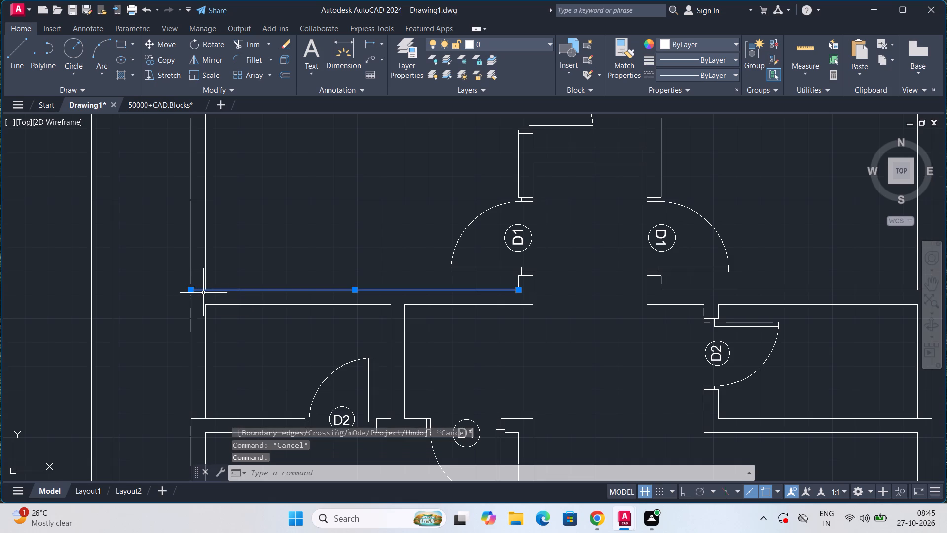
key(o)
key(f)
key(f)
key(Return)
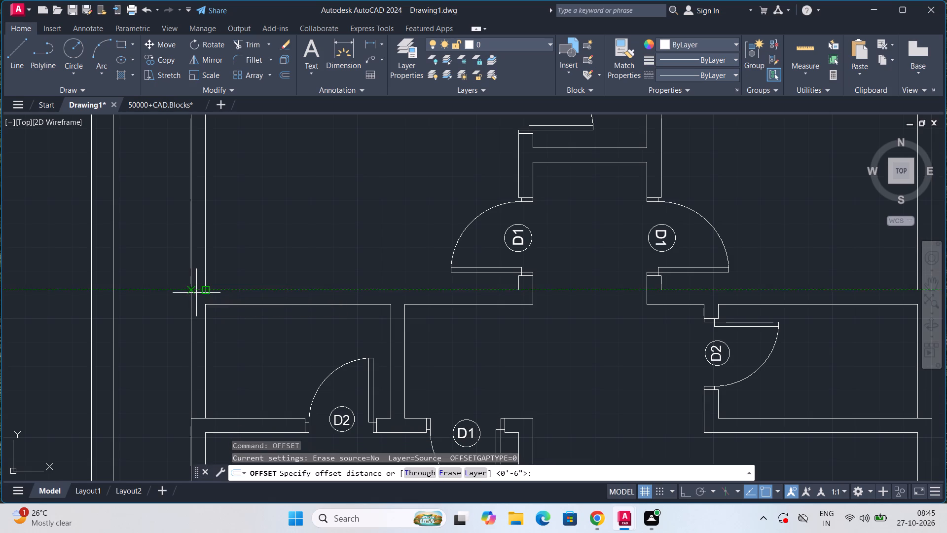
click(196, 293)
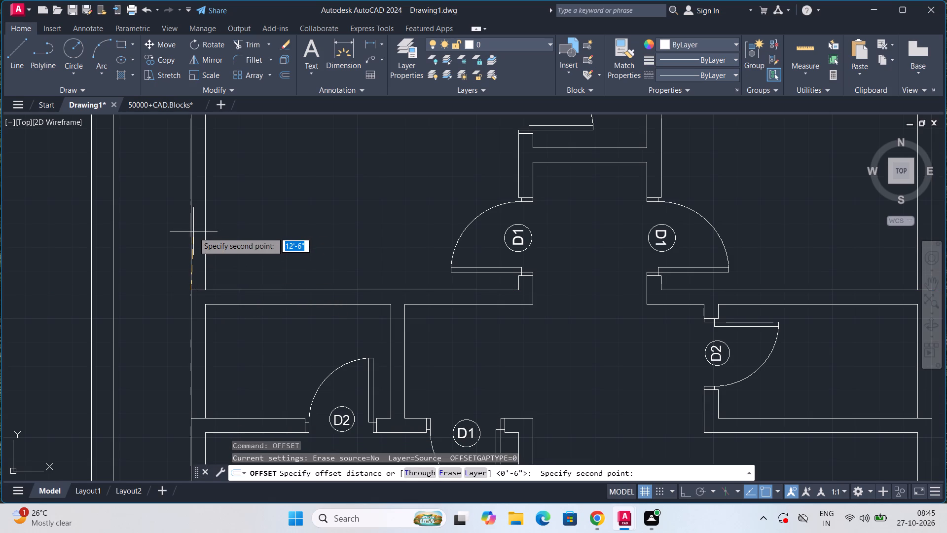
text(6")
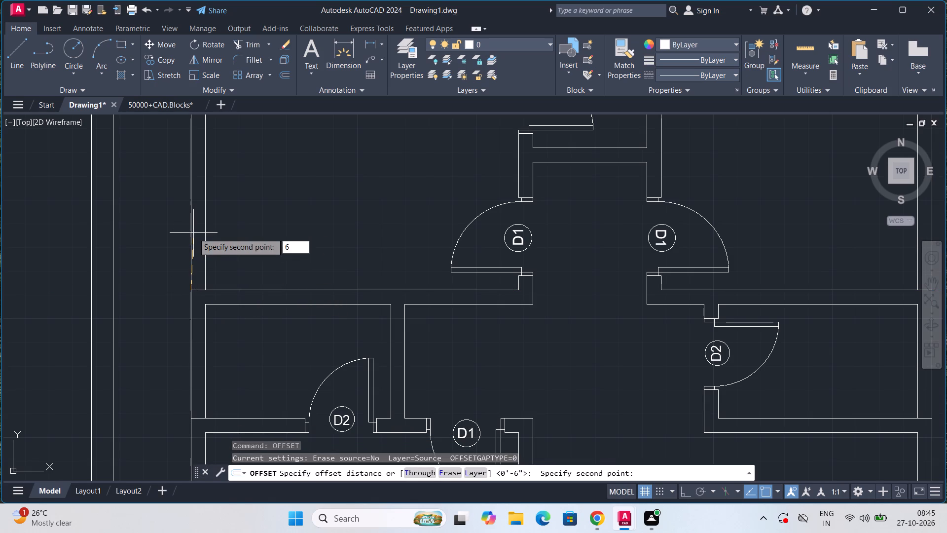
key(Return)
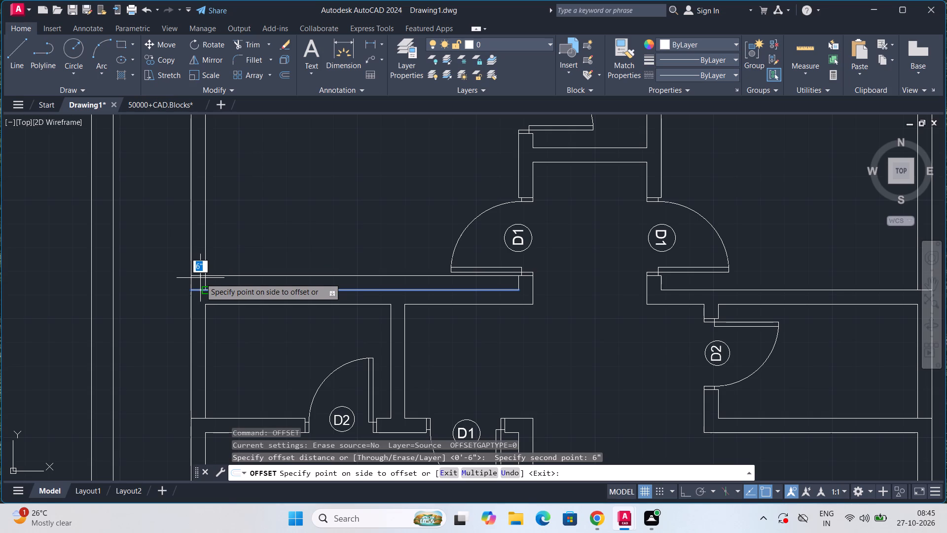
click(200, 276)
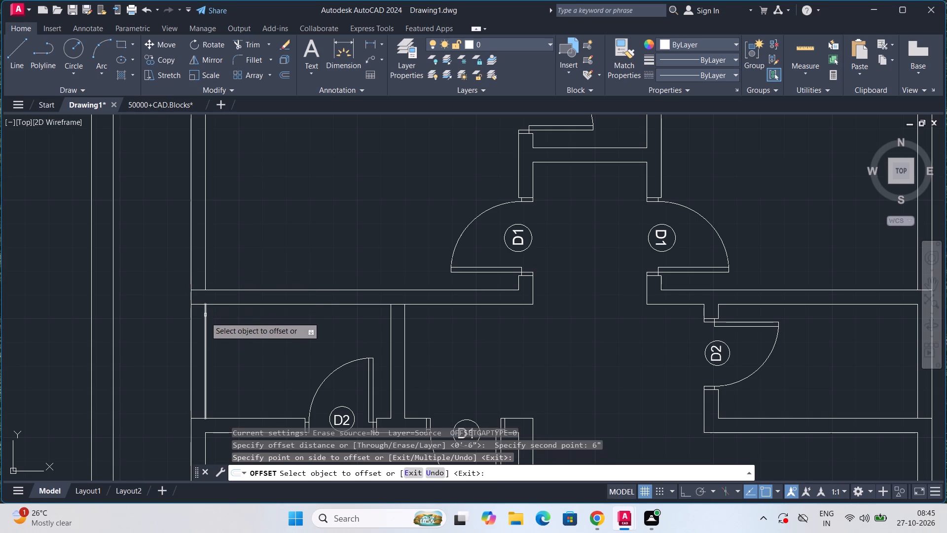
click(220, 289)
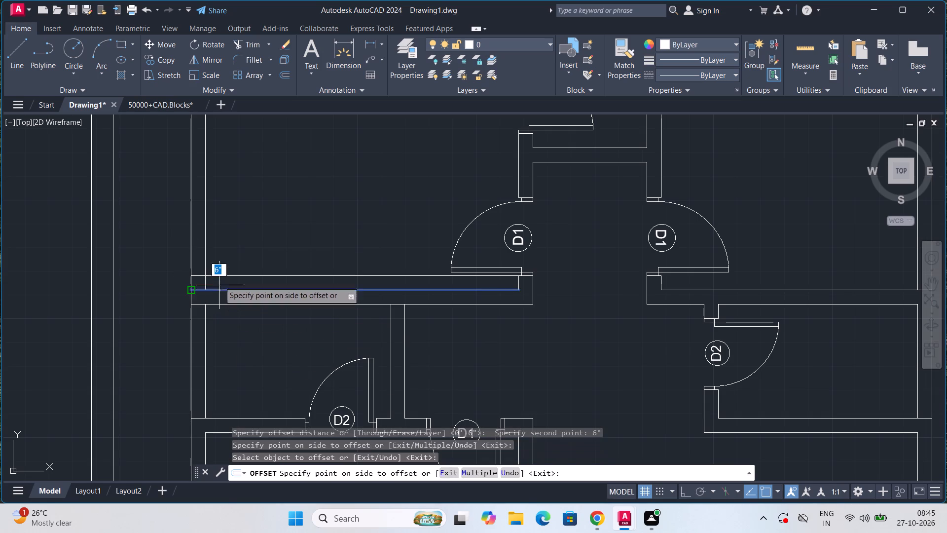
click(219, 263)
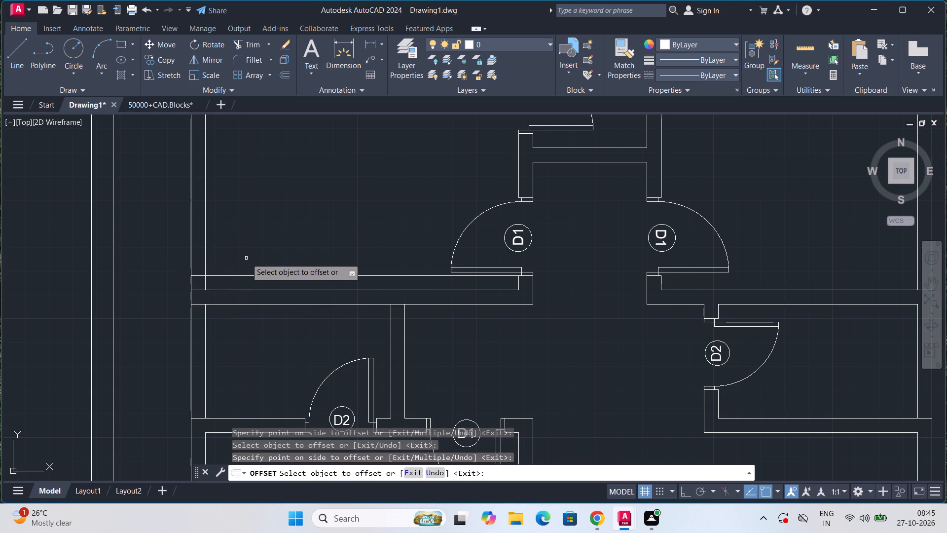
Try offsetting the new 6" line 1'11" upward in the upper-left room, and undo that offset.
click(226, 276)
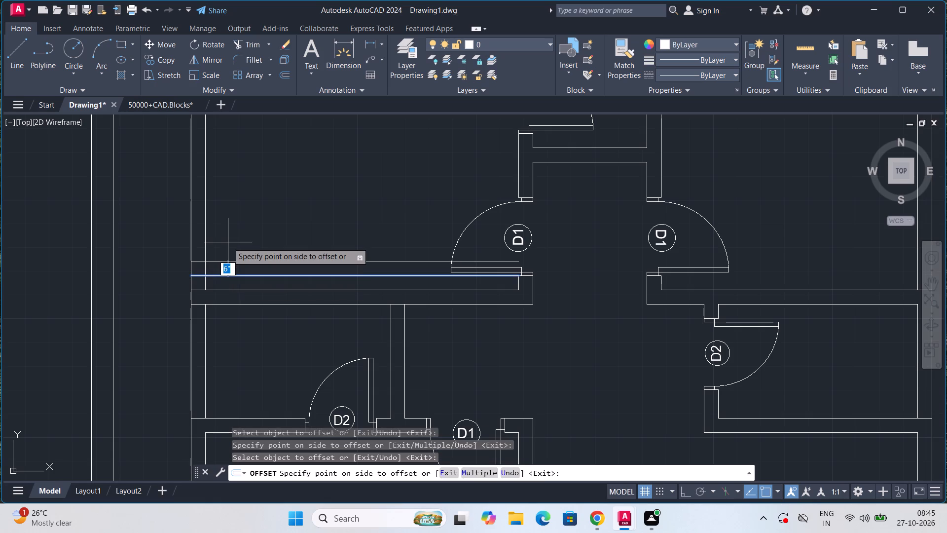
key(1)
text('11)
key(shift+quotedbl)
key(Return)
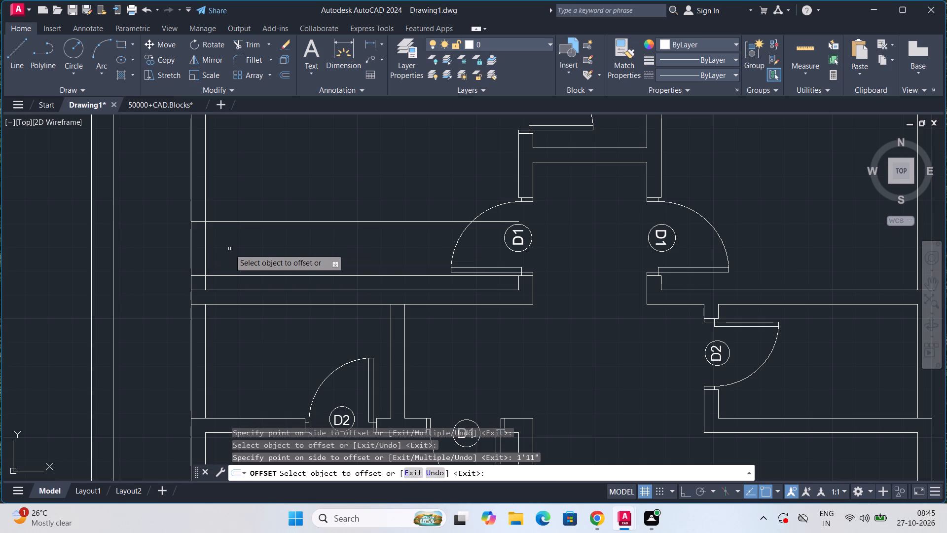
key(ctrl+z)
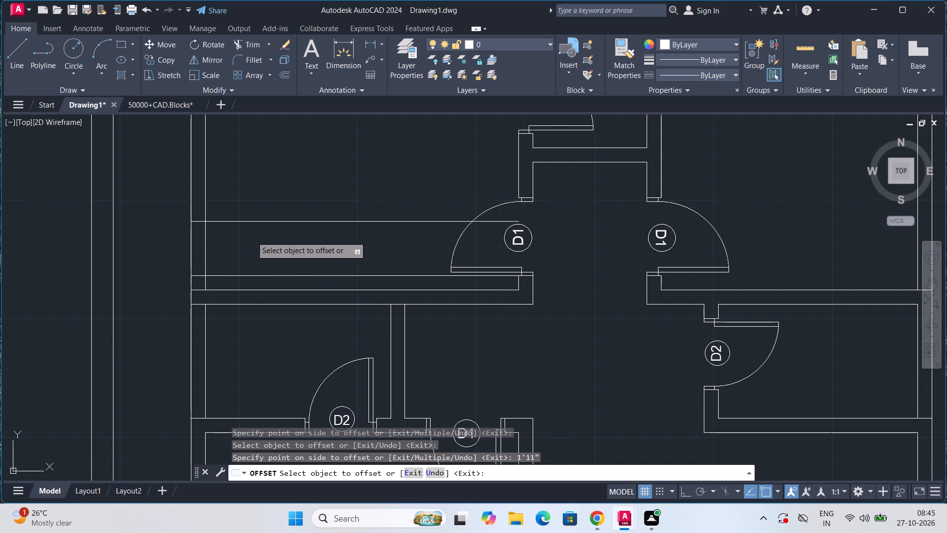
Offset the 6" line above the upper-left room's bottom wall 2' upward.
click(232, 275)
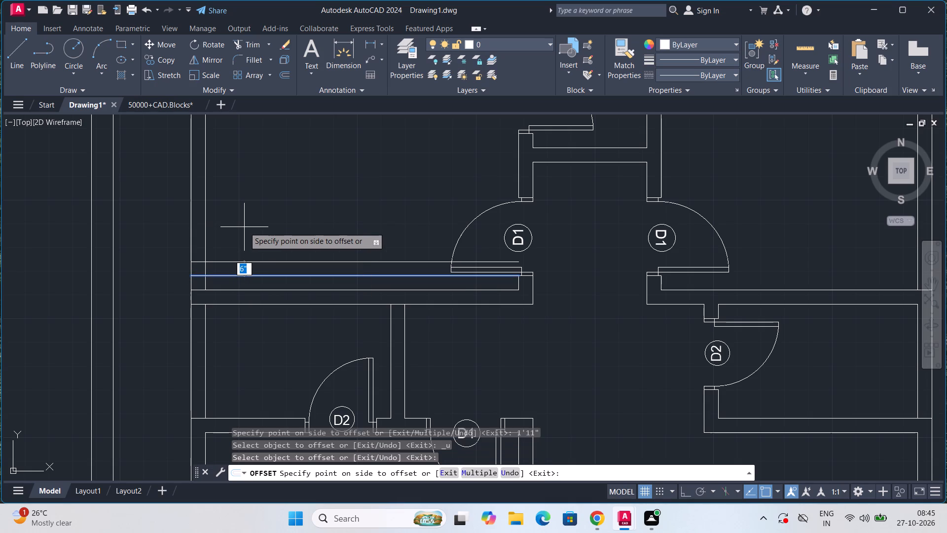
text(2')
key(Return)
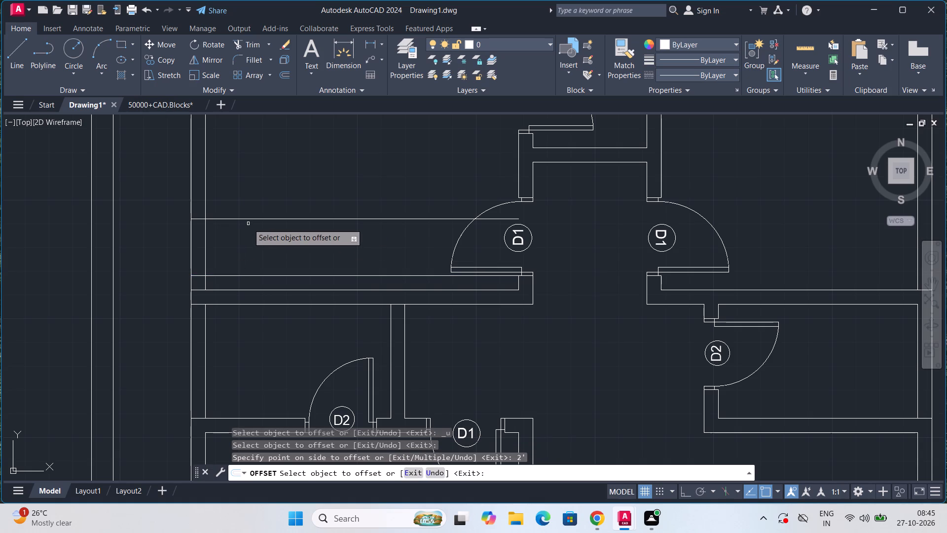
click(248, 224)
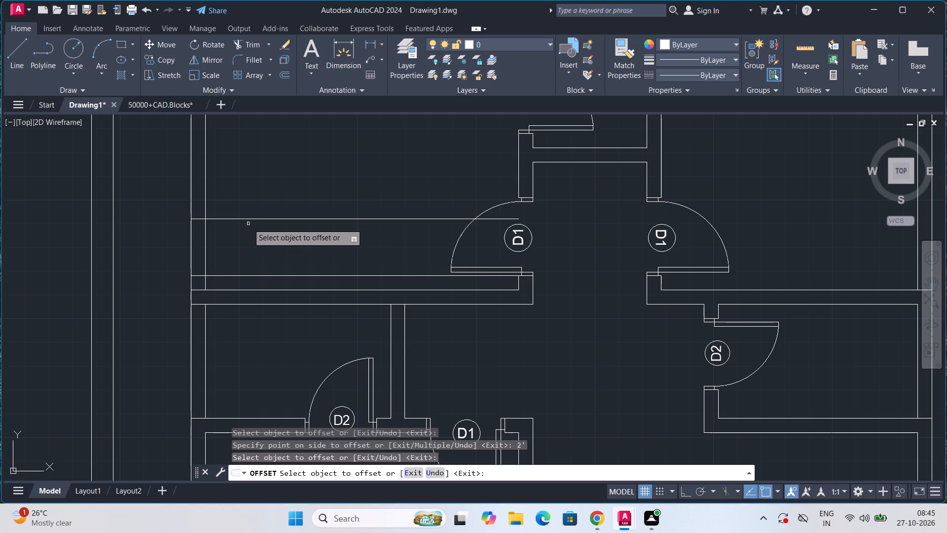
scroll(270, 256, up, 1)
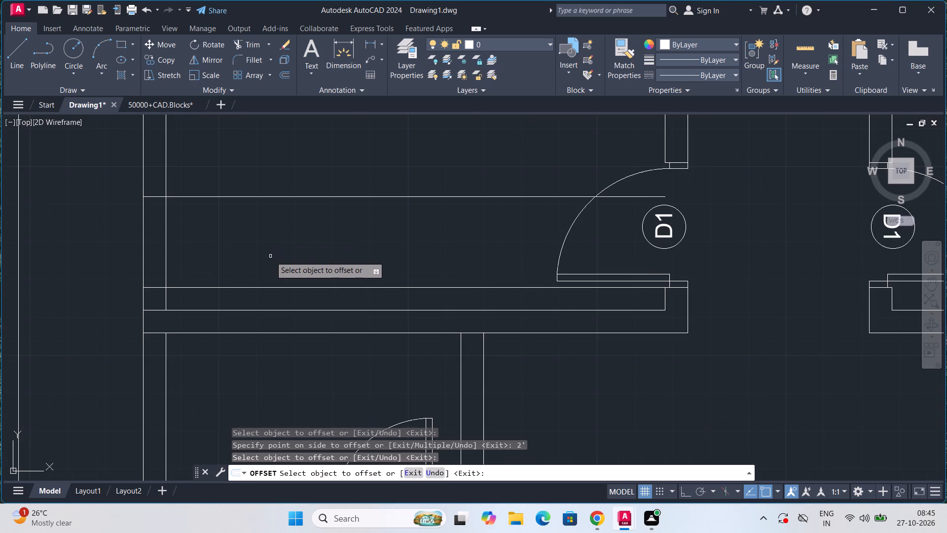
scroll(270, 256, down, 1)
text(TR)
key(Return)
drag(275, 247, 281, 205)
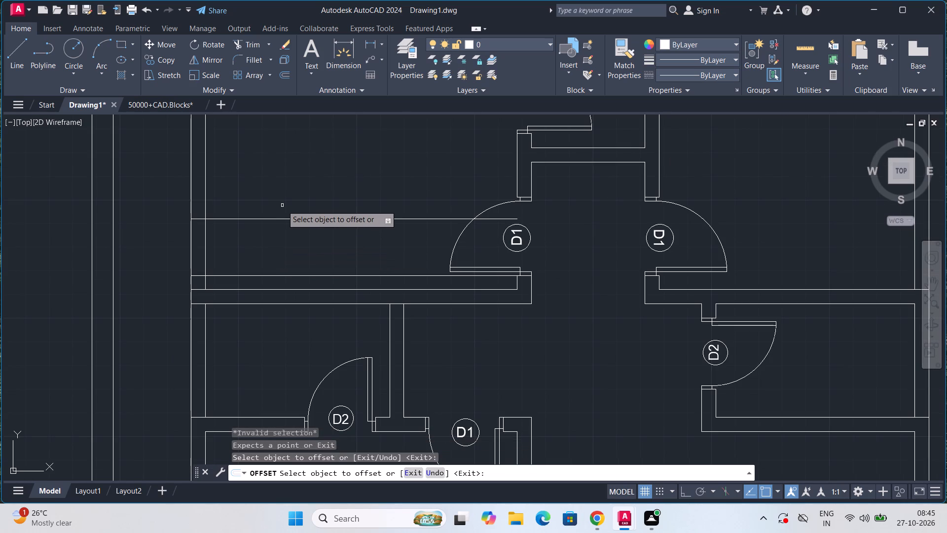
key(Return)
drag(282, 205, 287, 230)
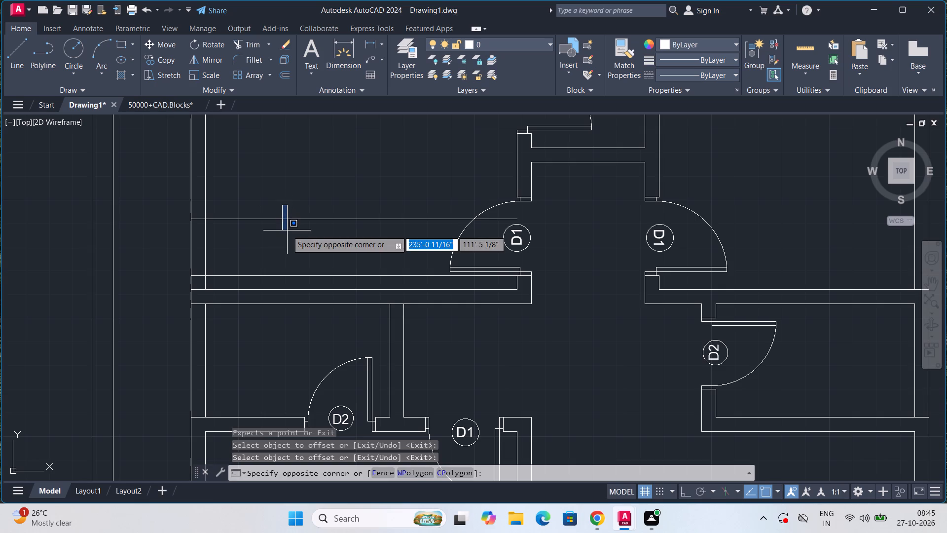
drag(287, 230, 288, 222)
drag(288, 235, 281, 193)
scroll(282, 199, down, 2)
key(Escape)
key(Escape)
Trim the two offset lines in the upper-left room so only their short segments within the left exterior wall's thickness remain.
scroll(323, 208, up, 2)
text(TR)
key(Return)
key(Return)
drag(320, 219, 320, 177)
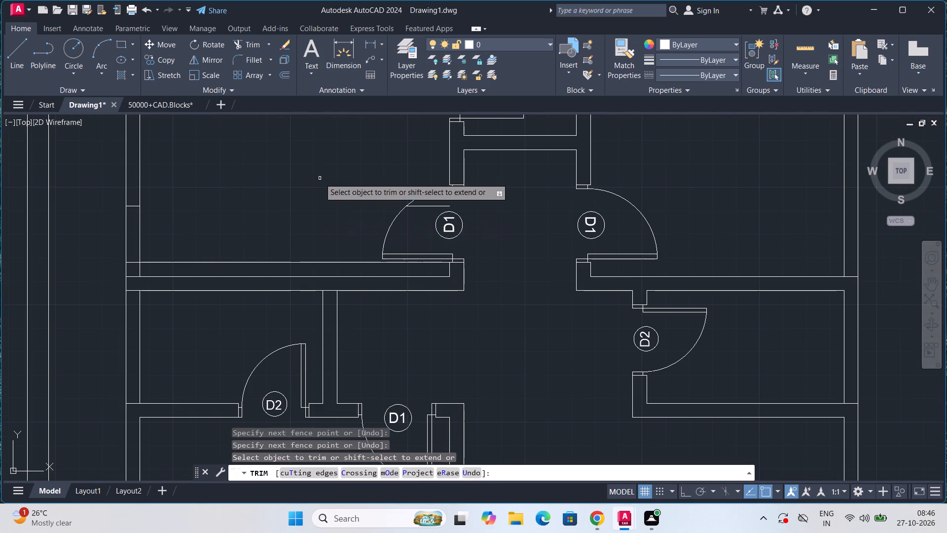
drag(419, 211, 425, 204)
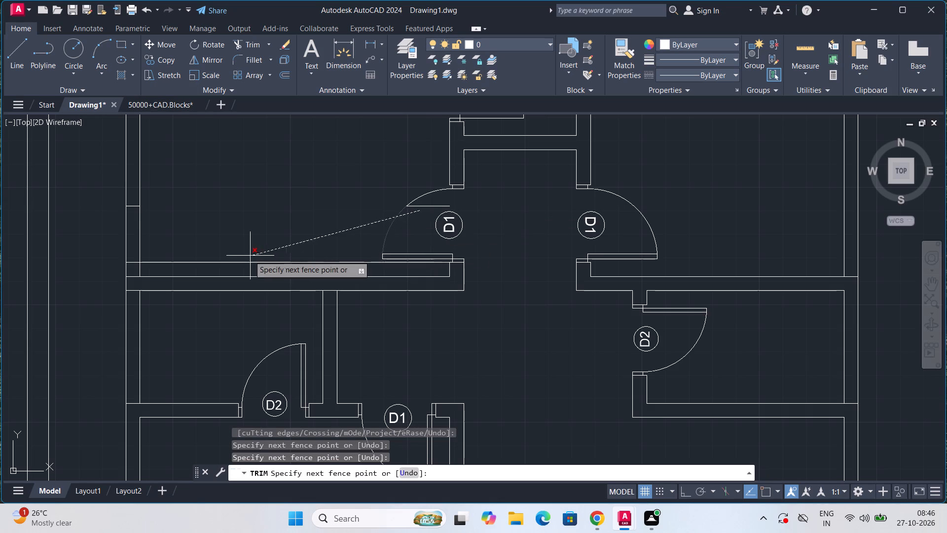
drag(432, 210, 434, 199)
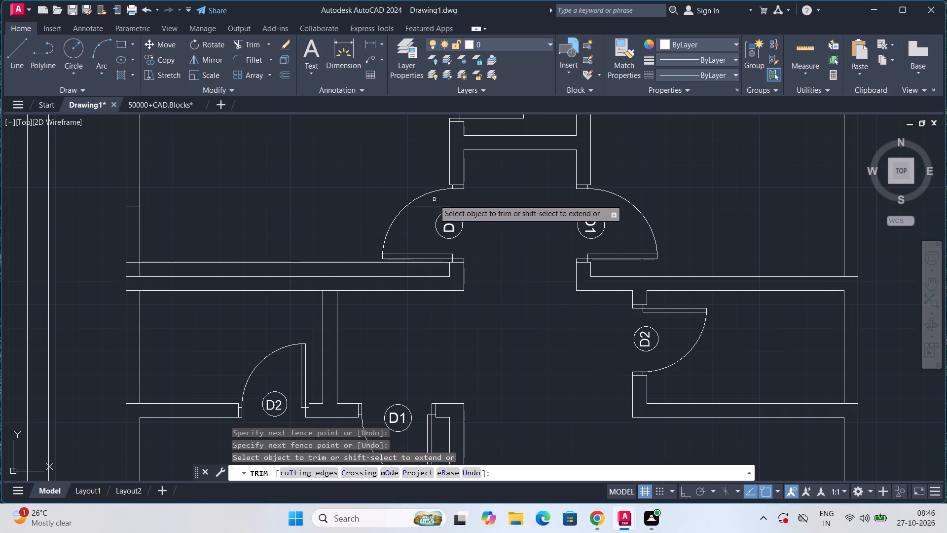
drag(434, 199, 433, 216)
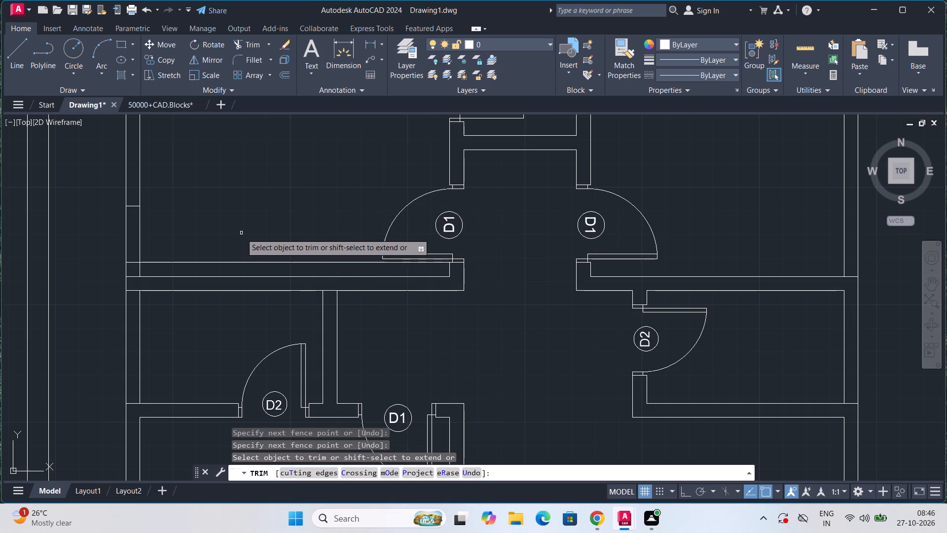
drag(241, 239, 235, 266)
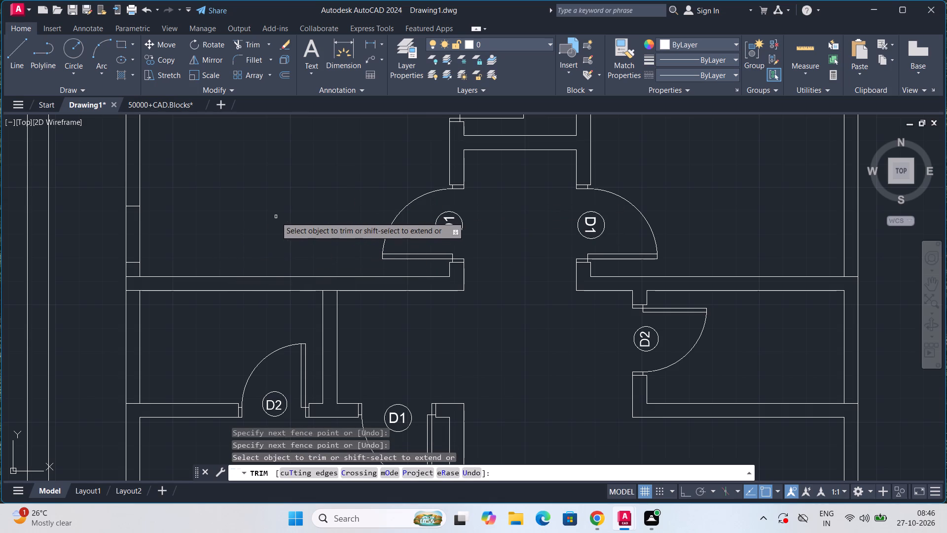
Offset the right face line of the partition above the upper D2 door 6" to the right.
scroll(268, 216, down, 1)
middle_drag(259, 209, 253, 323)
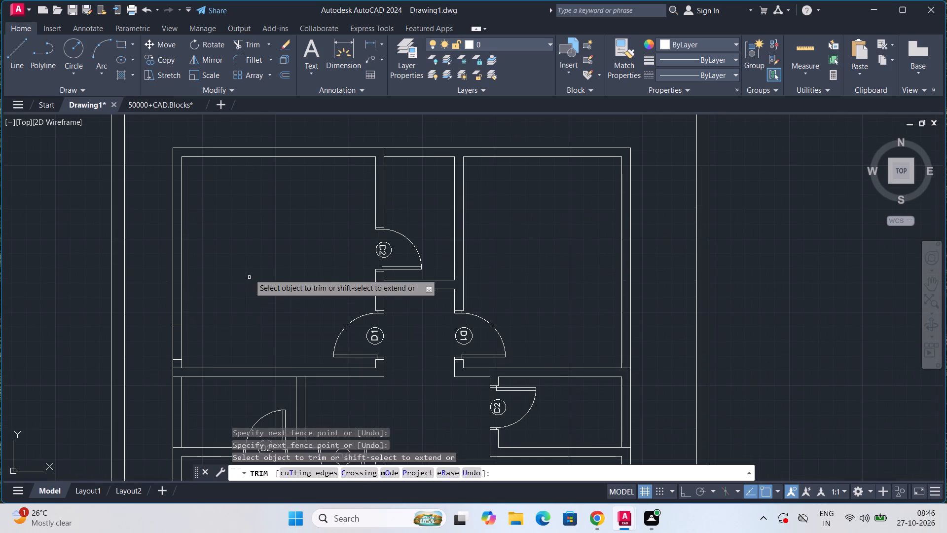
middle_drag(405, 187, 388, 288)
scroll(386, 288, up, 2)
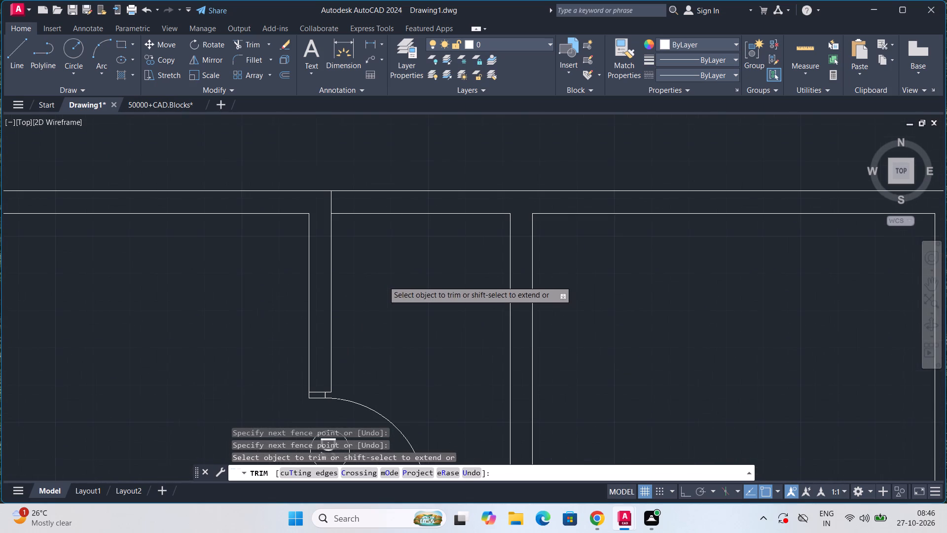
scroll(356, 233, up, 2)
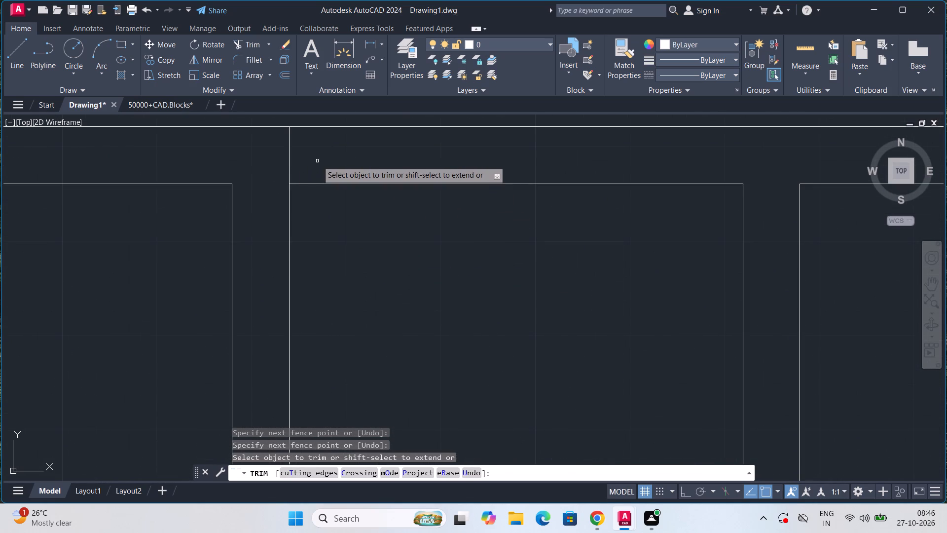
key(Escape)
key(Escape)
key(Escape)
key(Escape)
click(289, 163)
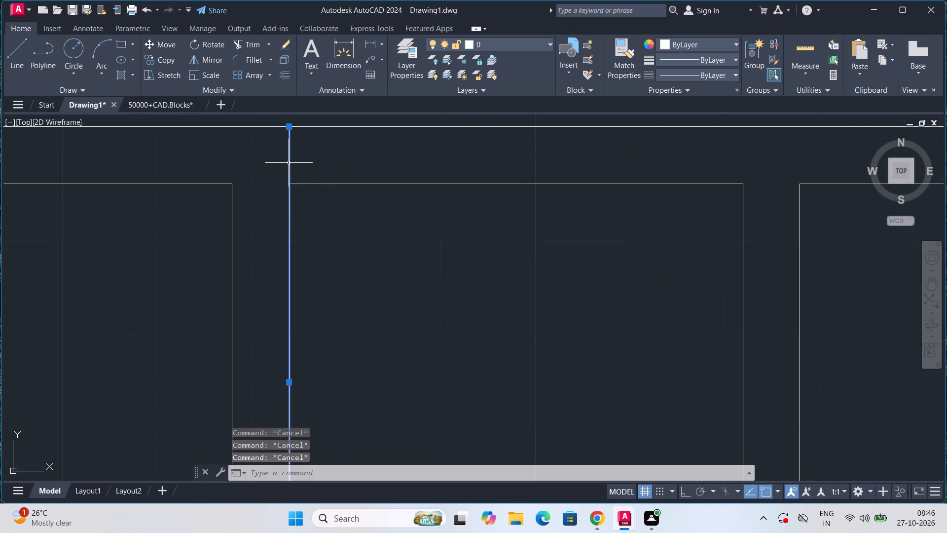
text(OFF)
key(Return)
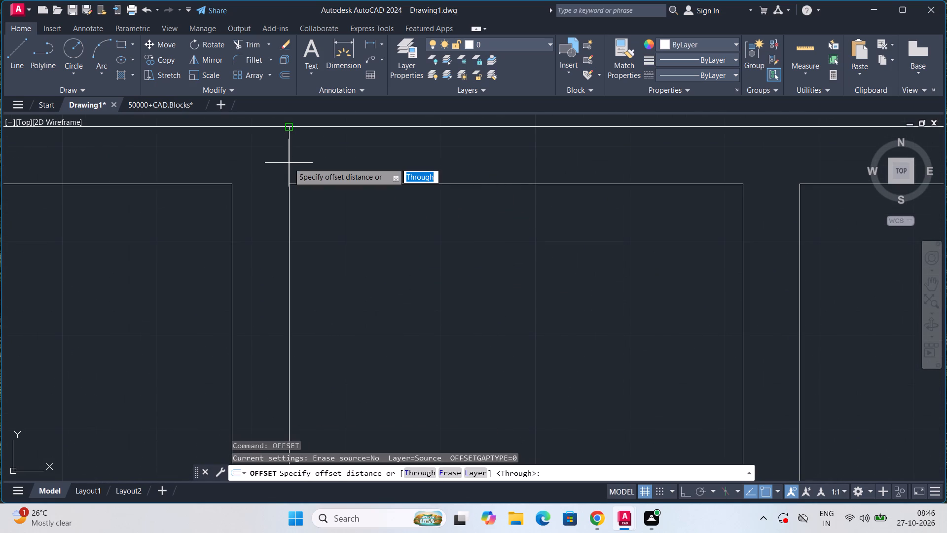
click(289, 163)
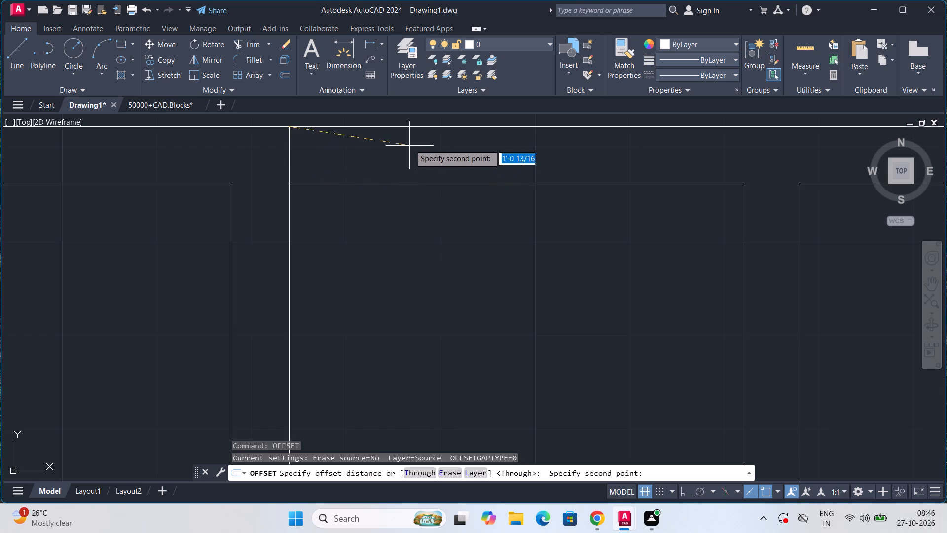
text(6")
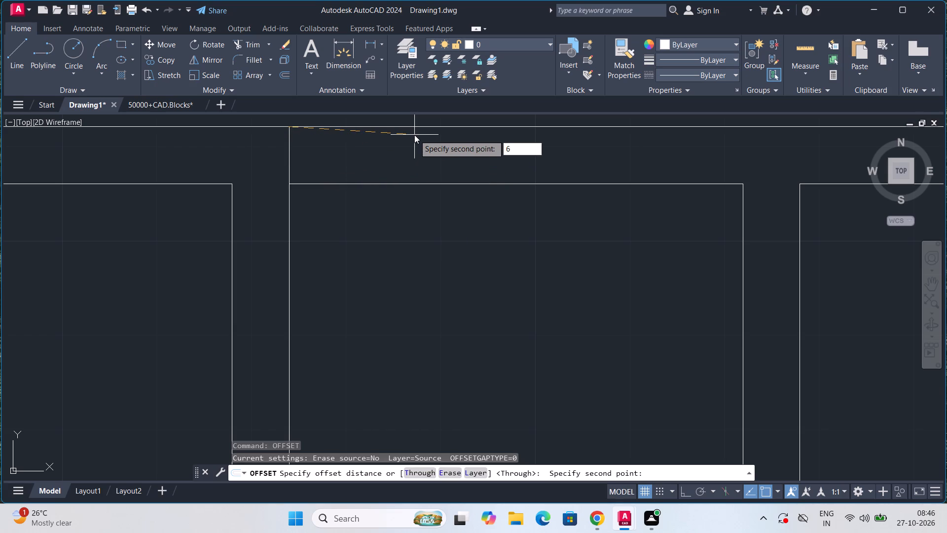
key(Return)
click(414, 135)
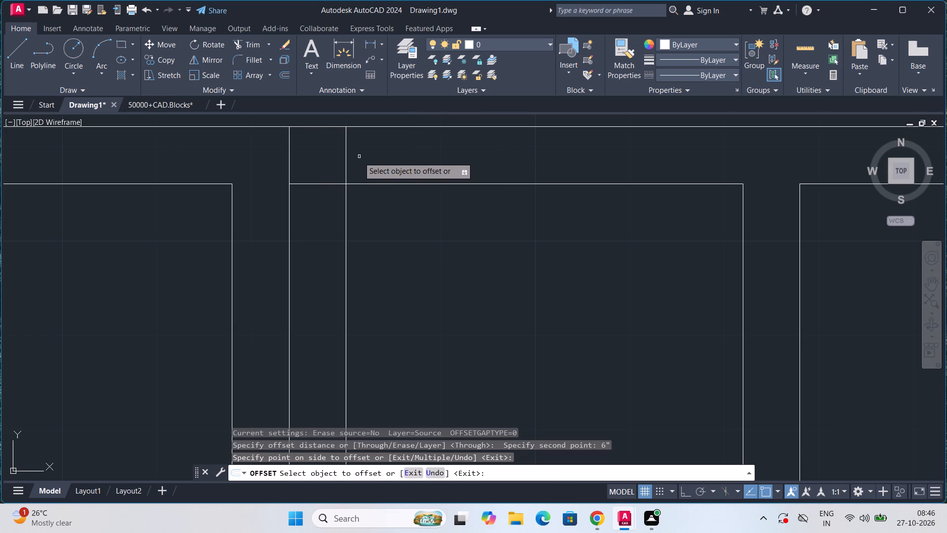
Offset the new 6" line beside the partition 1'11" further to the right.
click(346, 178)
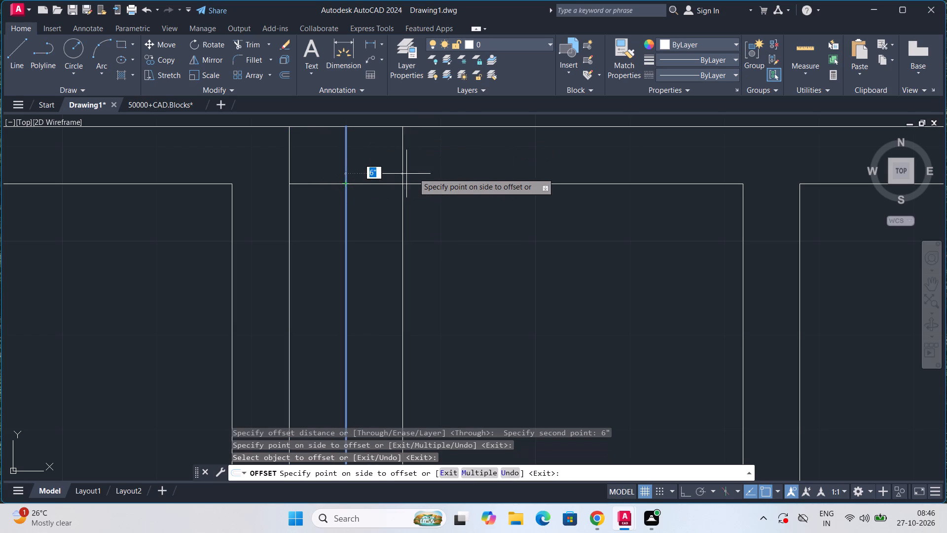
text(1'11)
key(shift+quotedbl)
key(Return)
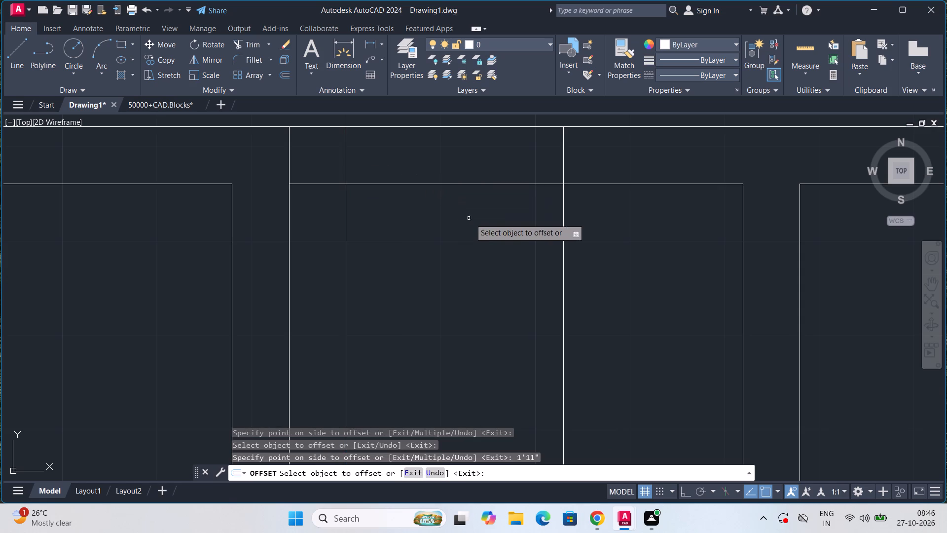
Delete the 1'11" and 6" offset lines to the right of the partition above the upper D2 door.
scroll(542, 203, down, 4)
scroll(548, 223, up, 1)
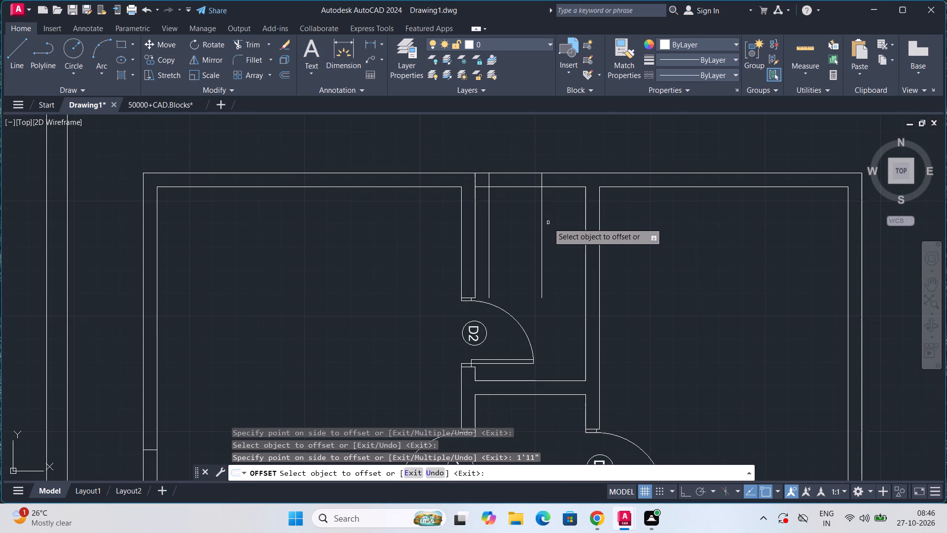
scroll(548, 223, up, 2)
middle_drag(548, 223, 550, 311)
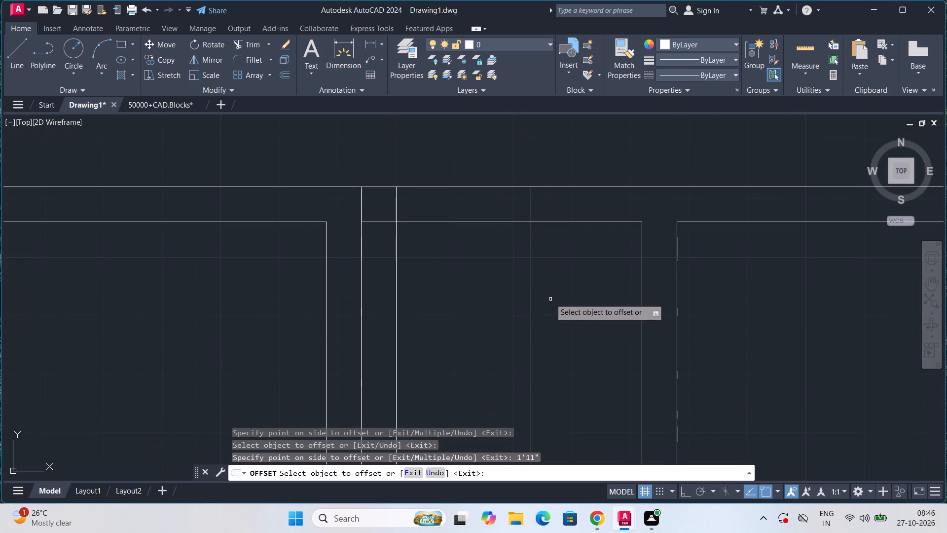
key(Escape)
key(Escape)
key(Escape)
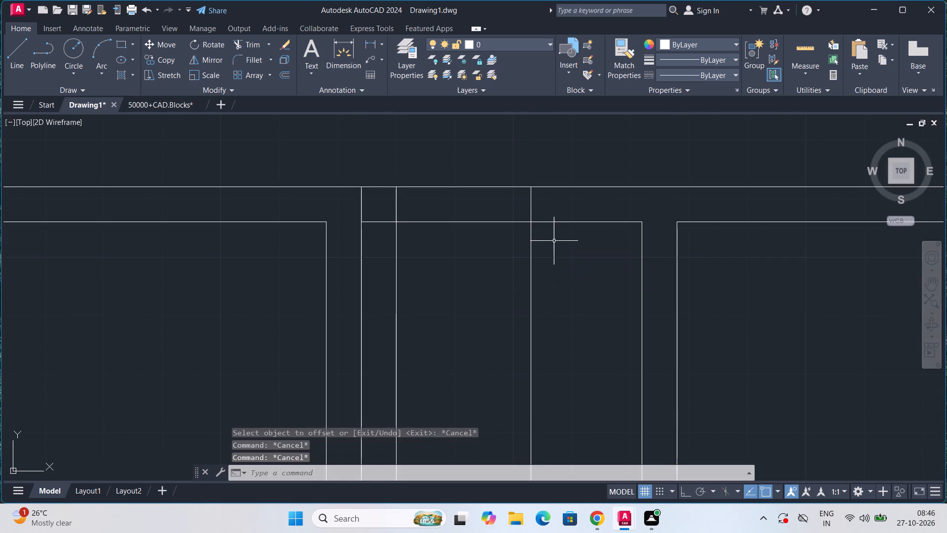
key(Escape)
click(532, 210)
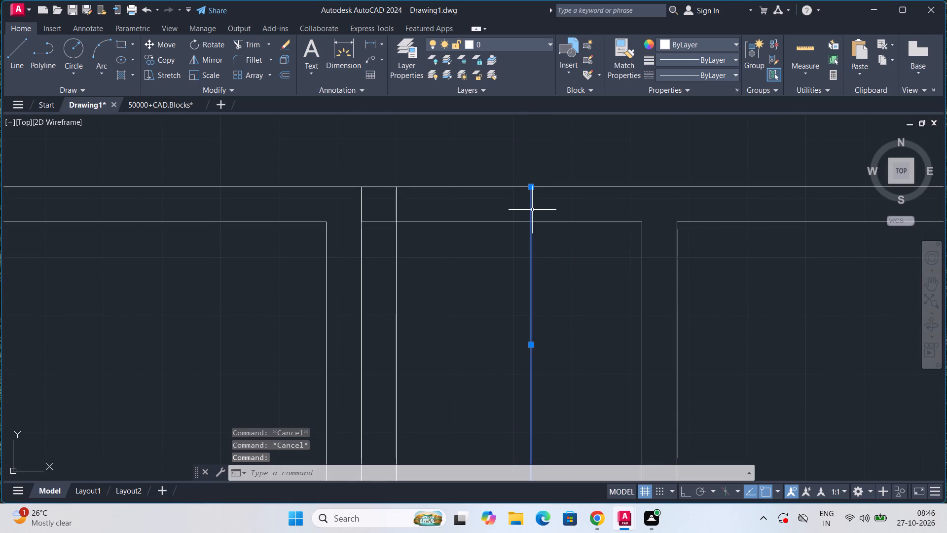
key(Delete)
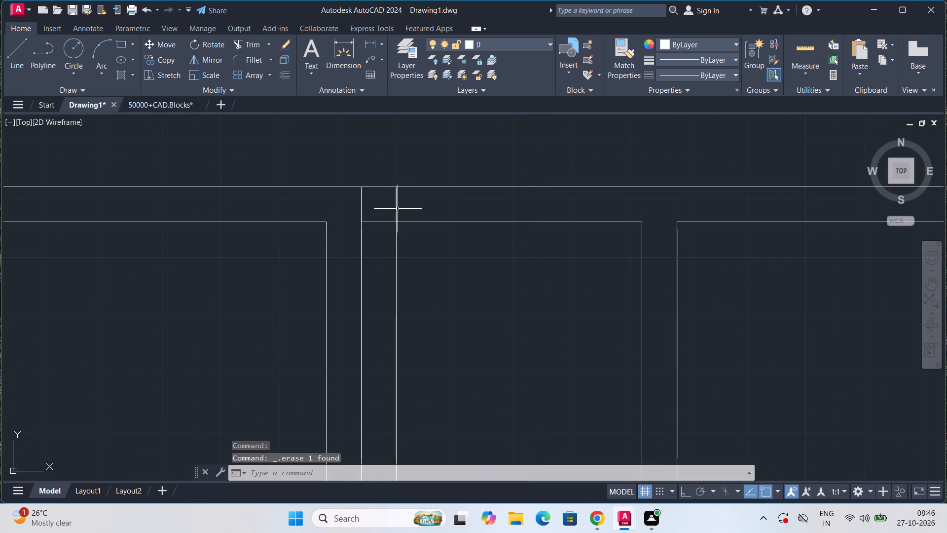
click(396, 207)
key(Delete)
Start a new offset from the right face line of the partition at the top exterior wall.
text(OFF)
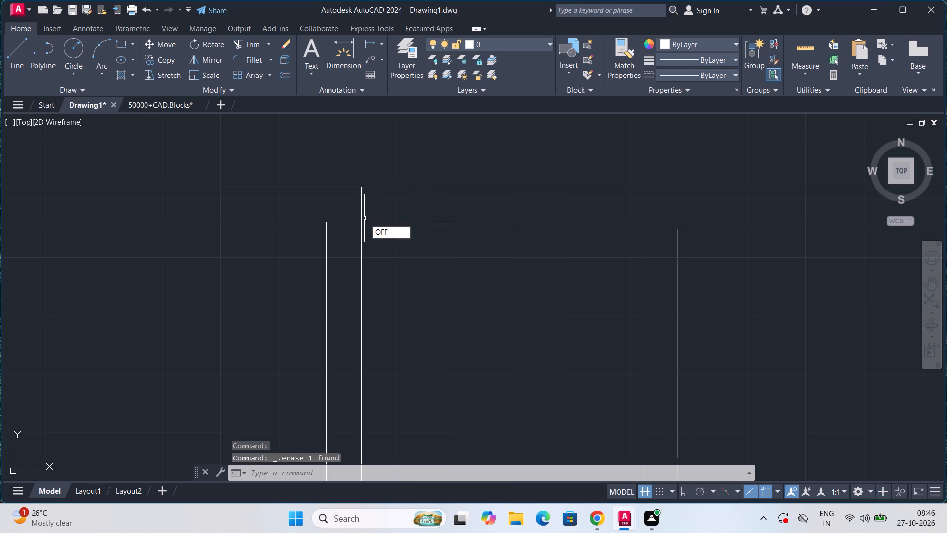
key(Return)
click(363, 208)
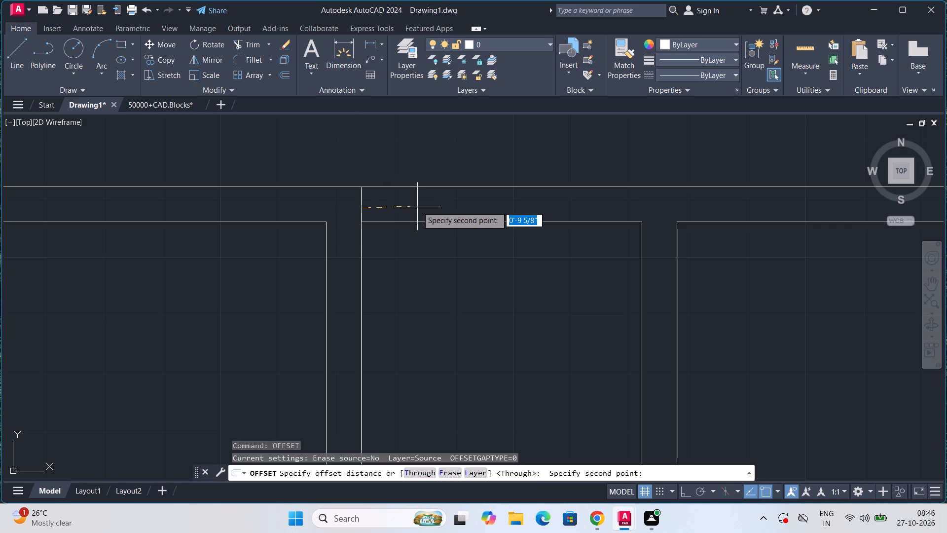
key(2)
key(BackSpace)
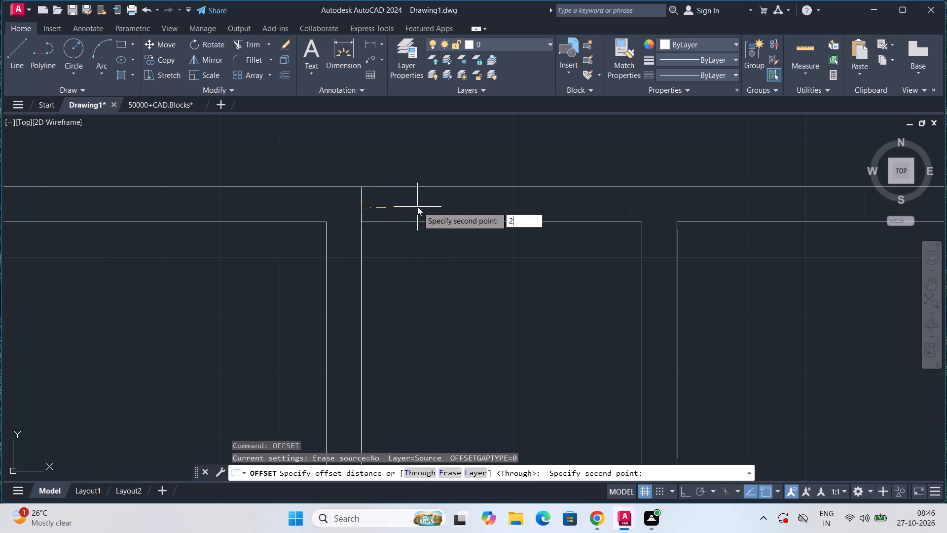
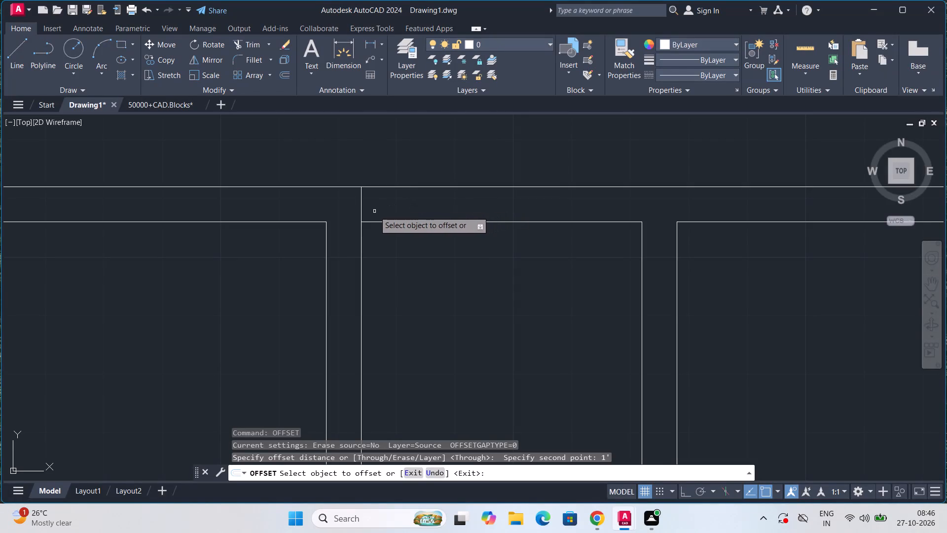
Offset the west wall line of the small northern room 1' eastward, and offset that copy another 1'11" east.
click(362, 215)
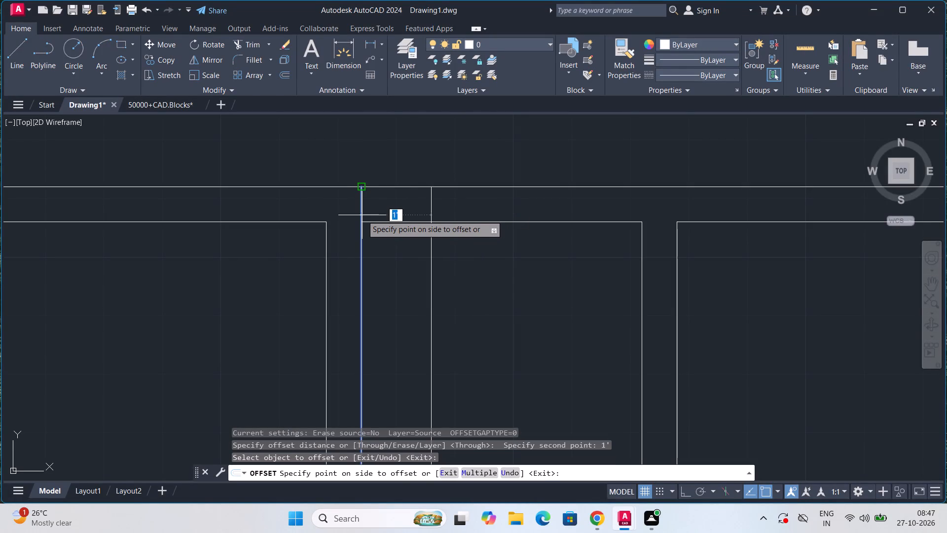
click(430, 205)
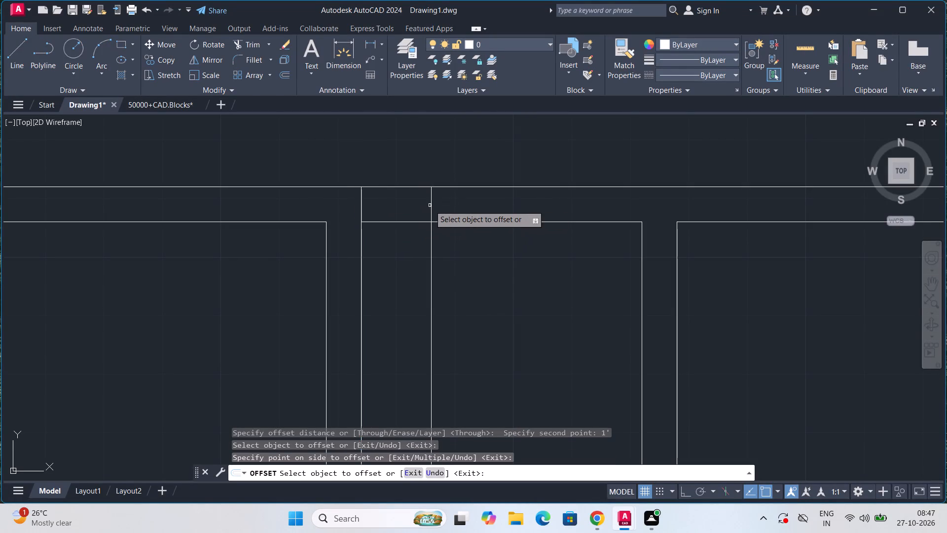
click(431, 211)
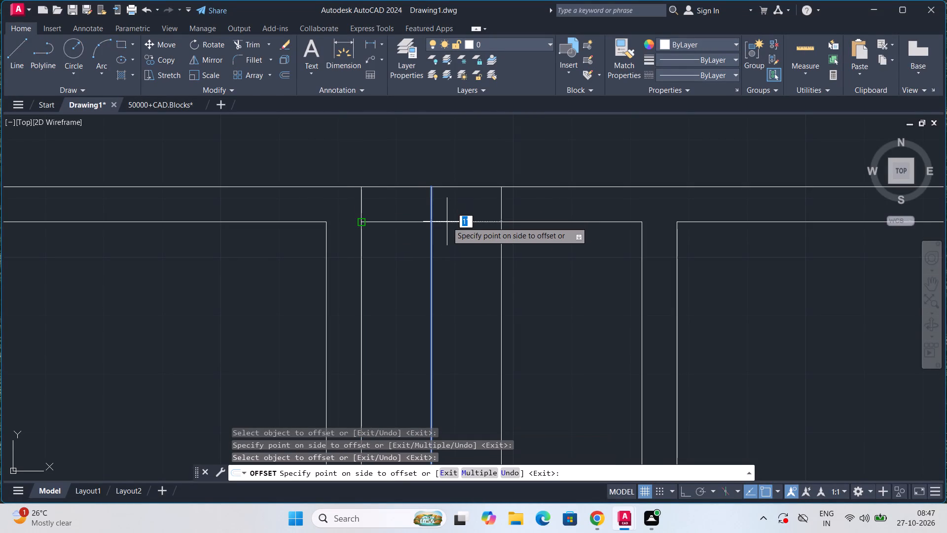
text(1'11")
key(Return)
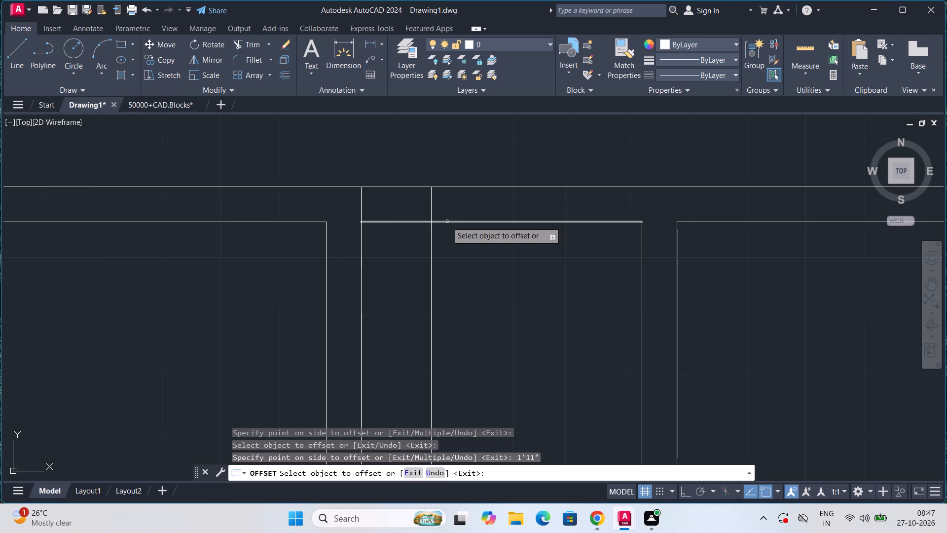
click(447, 222)
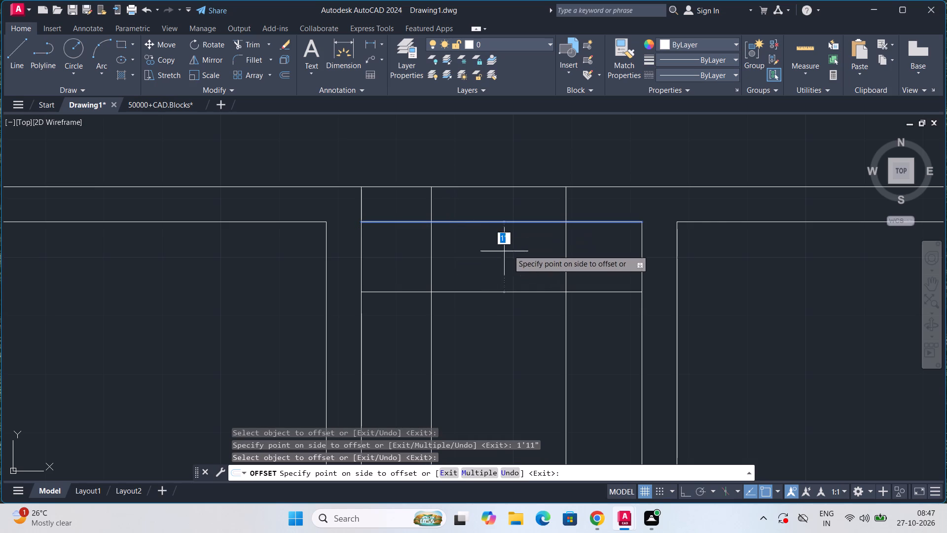
key(Escape)
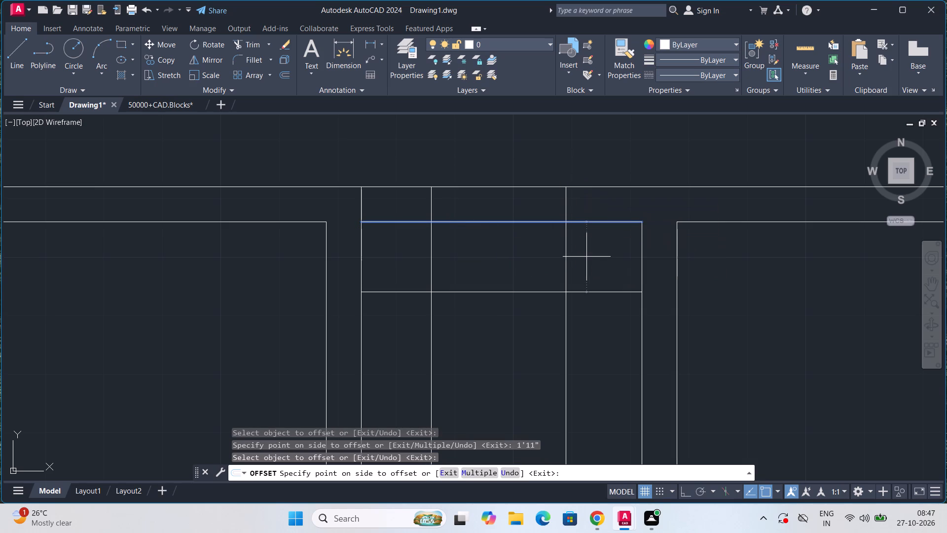
Trim both offset lines to the north wall's thickness and remove the partition line's stub inside that wall.
scroll(581, 262, up, 1)
scroll(581, 260, down, 2)
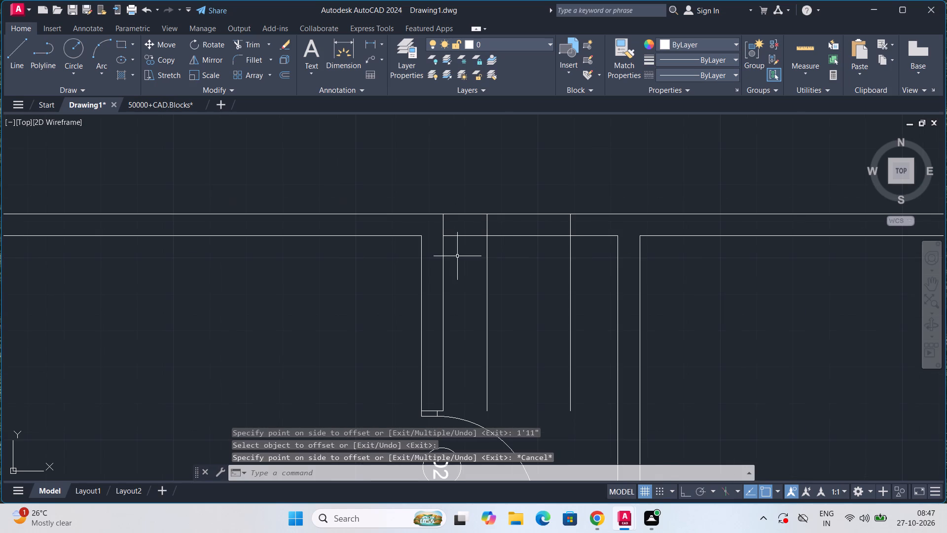
scroll(454, 256, up, 1)
scroll(454, 256, down, 3)
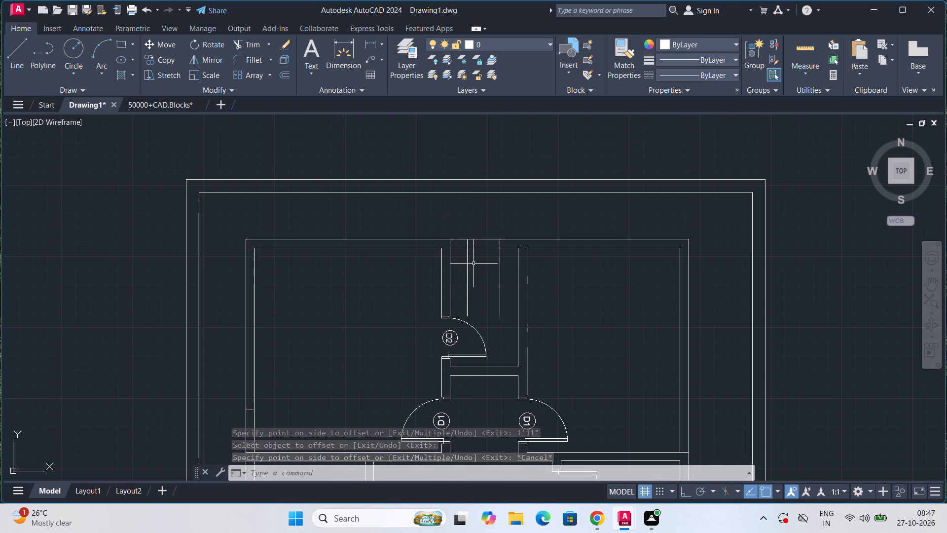
text(TR)
key(Return)
key(Return)
scroll(473, 265, up, 2)
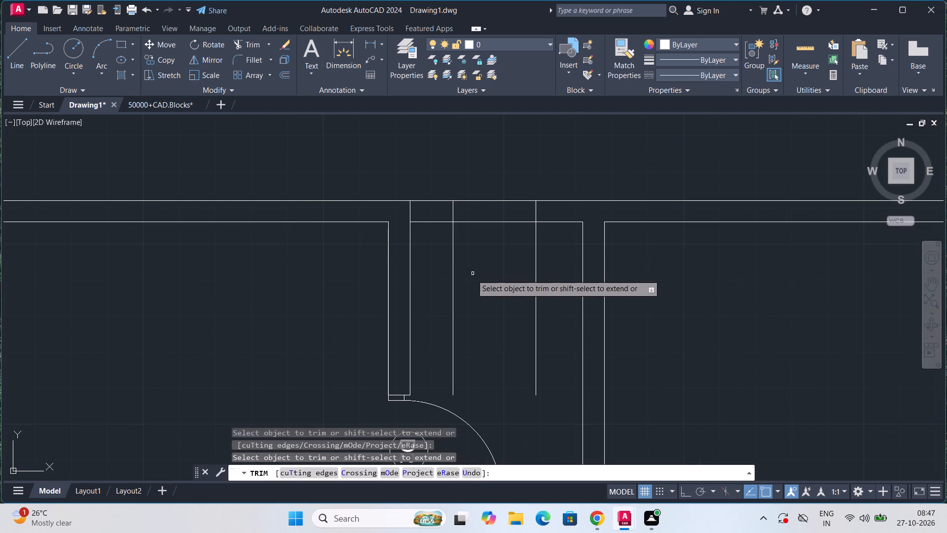
drag(453, 278, 441, 281)
drag(539, 280, 527, 284)
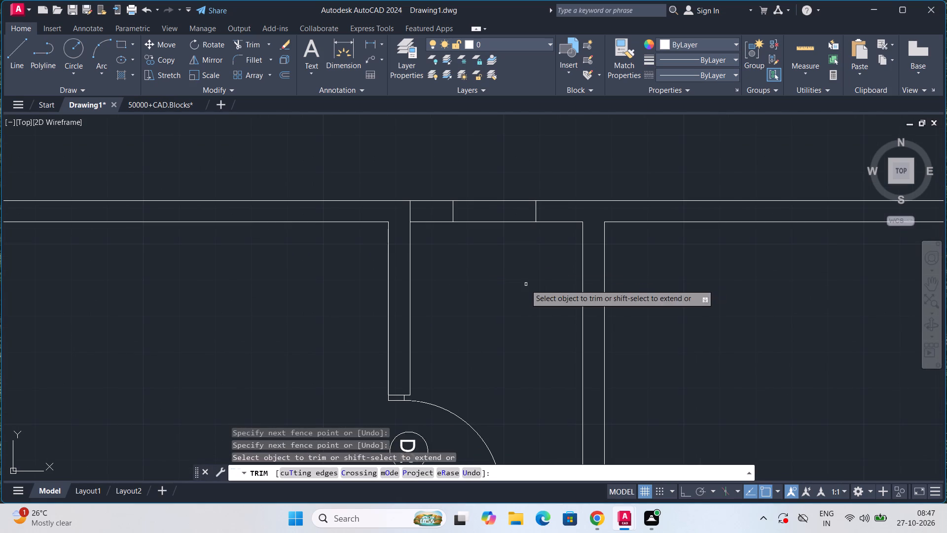
scroll(524, 283, down, 3)
scroll(474, 272, up, 3)
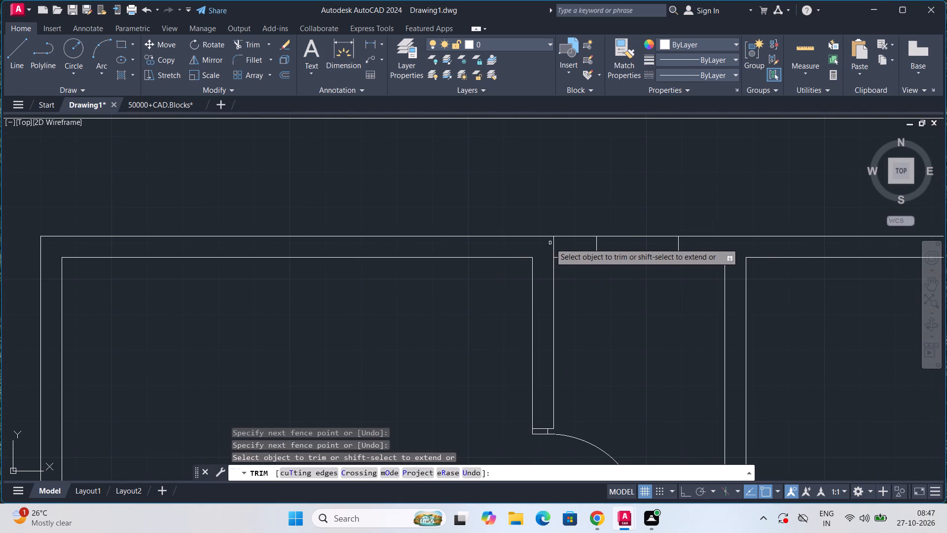
drag(562, 248, 546, 250)
Offset the northeast room's south wall line 6" into the room, and offset that copy 2'6" farther north.
scroll(545, 250, down, 1)
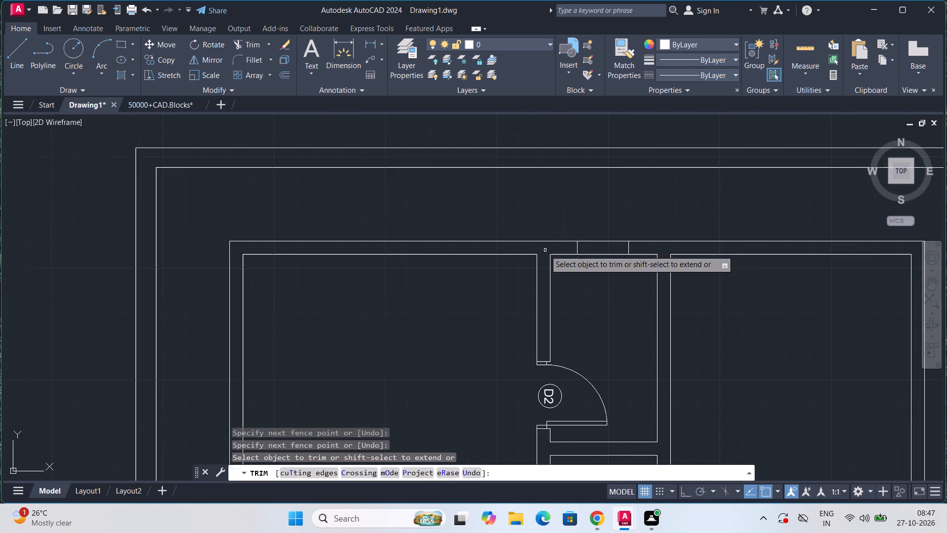
middle_drag(625, 275, 543, 143)
scroll(652, 275, down, 1)
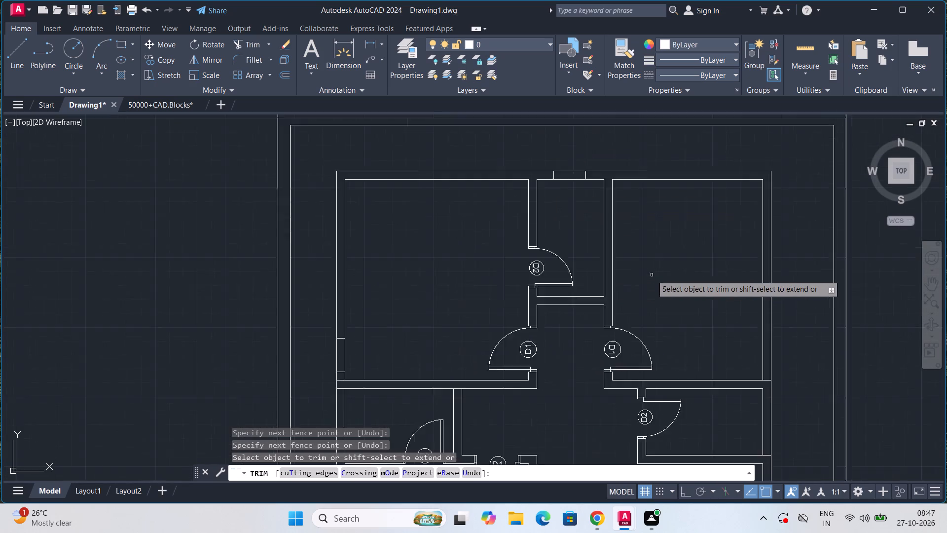
scroll(652, 275, down, 1)
middle_drag(657, 278, 601, 203)
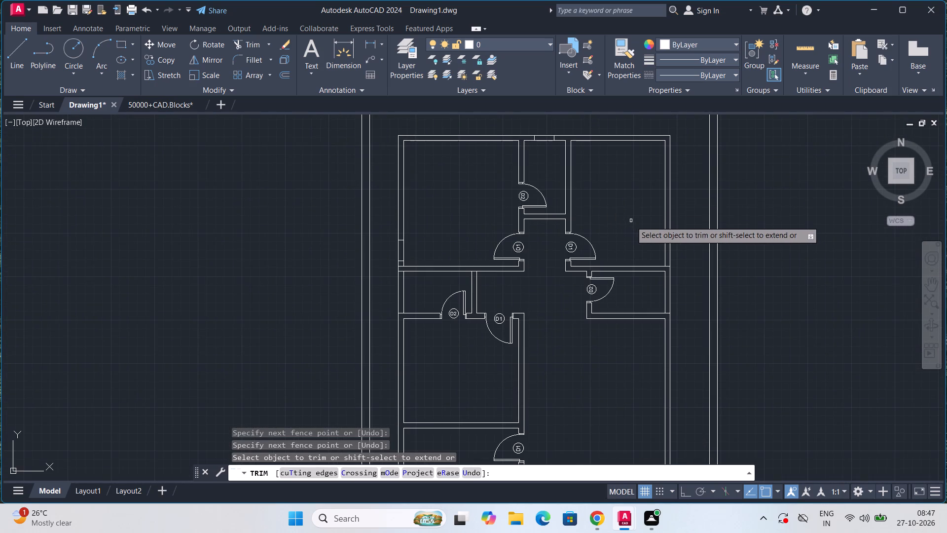
scroll(632, 223, up, 2)
middle_drag(636, 243, 549, 213)
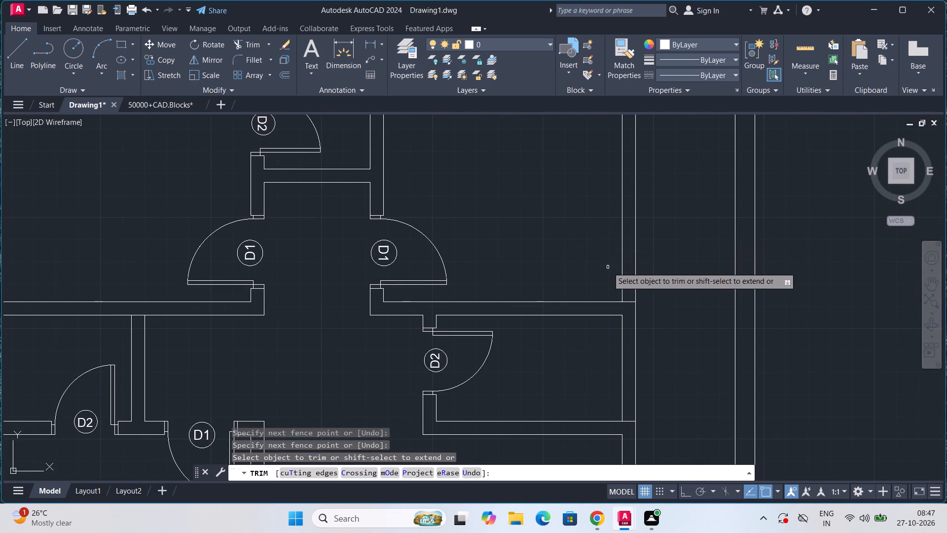
scroll(608, 267, up, 2)
middle_drag(623, 279, 530, 247)
key(Escape)
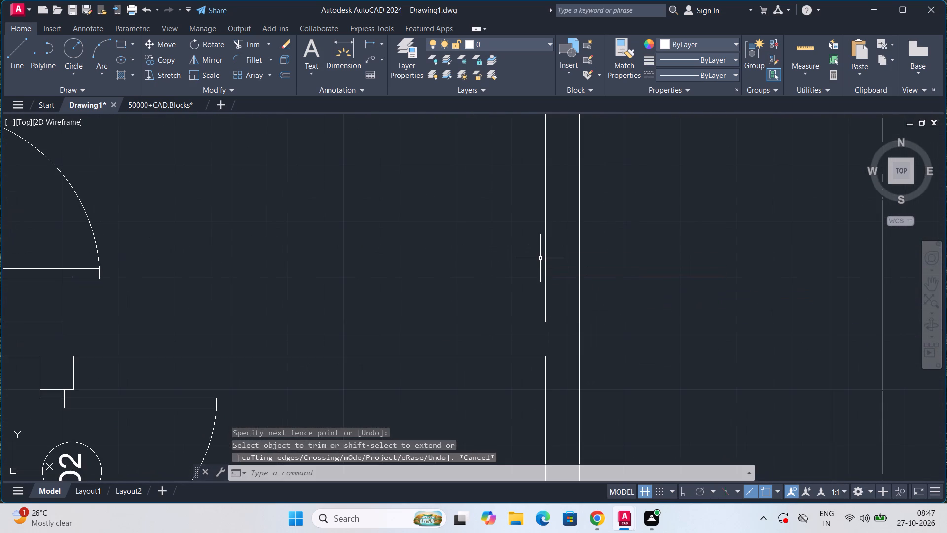
key(Escape)
key(Escape)
key(Escape)
key(Escape)
key(Escape)
click(560, 322)
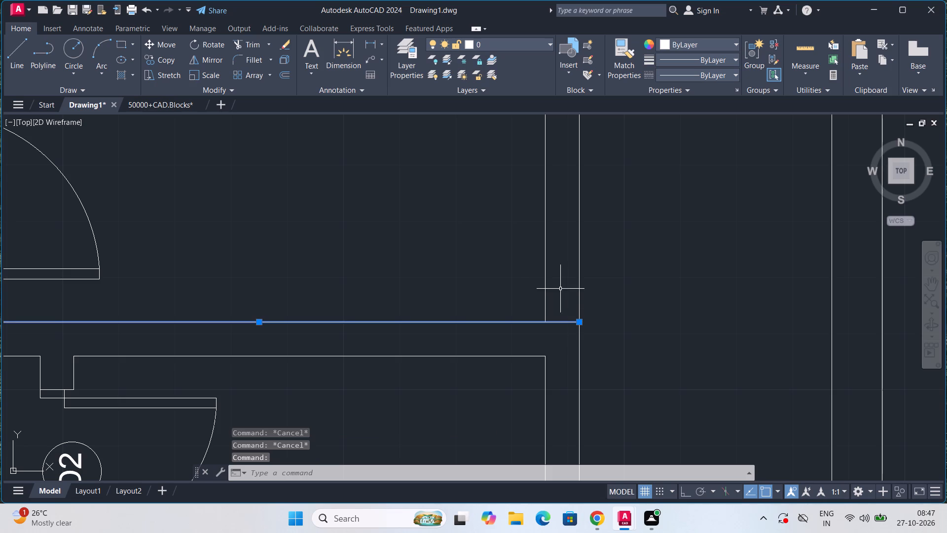
text(OFF)
key(Return)
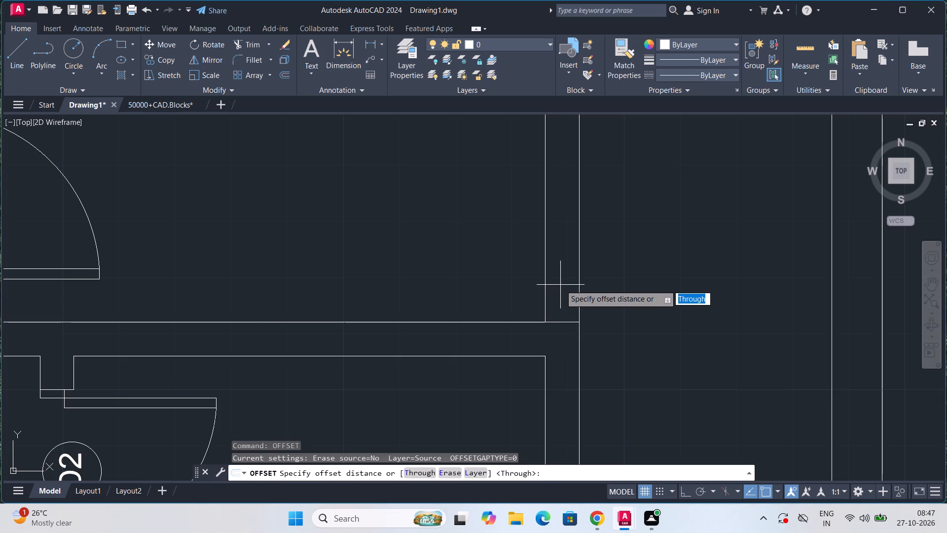
click(562, 322)
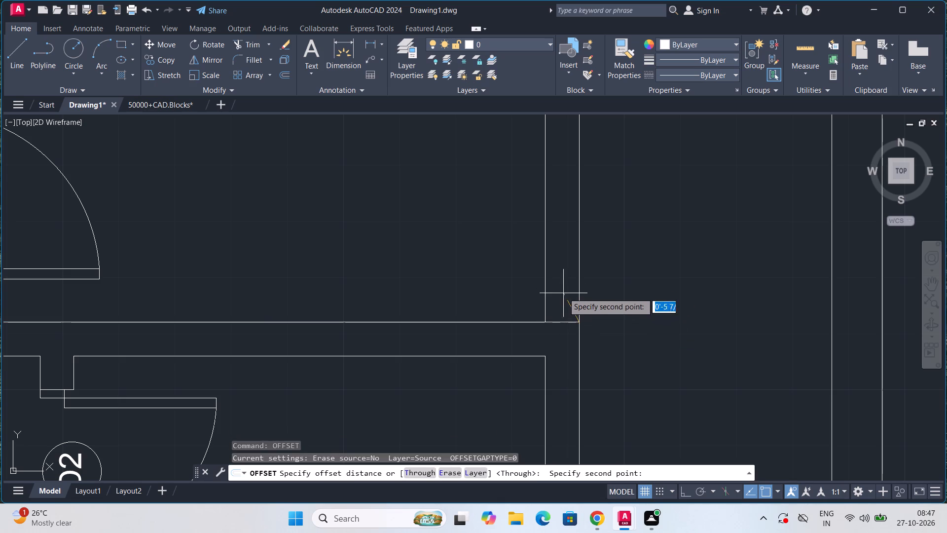
text(6")
key(Return)
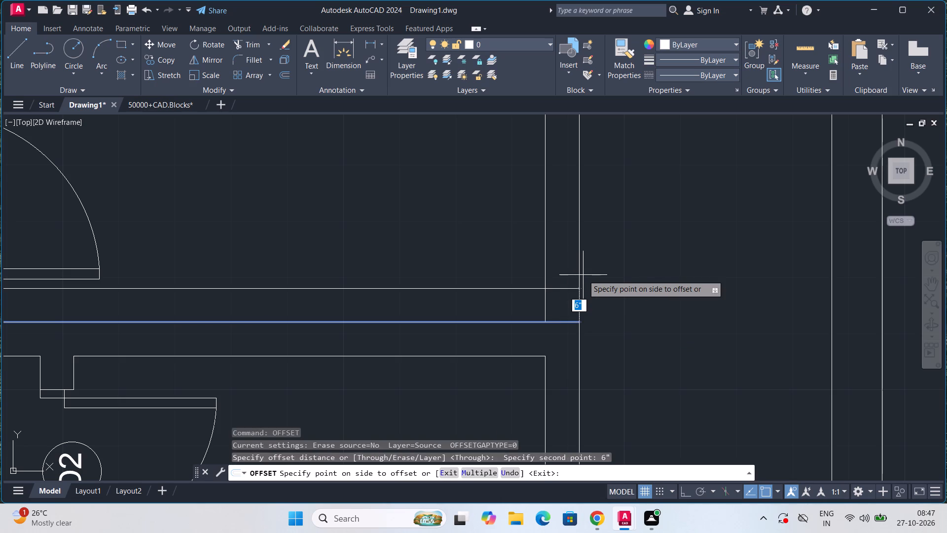
click(583, 275)
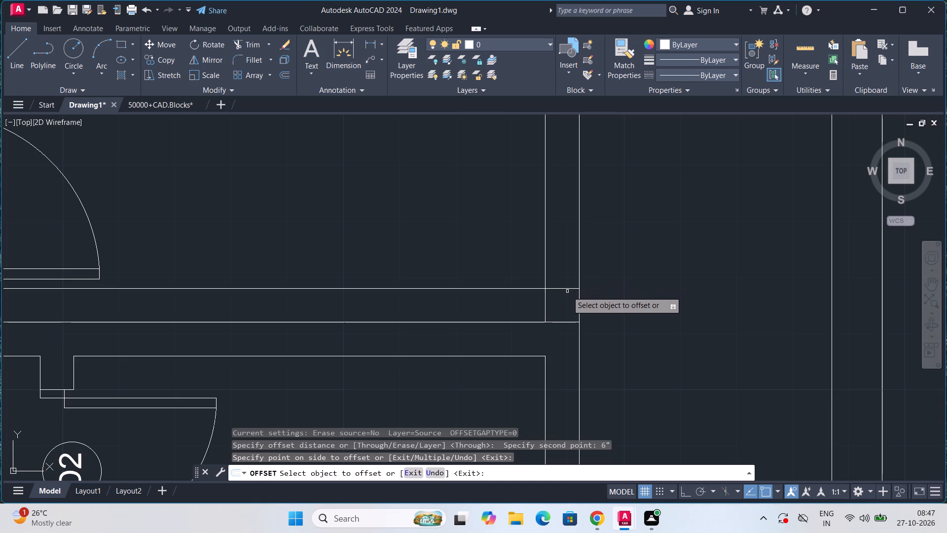
click(567, 290)
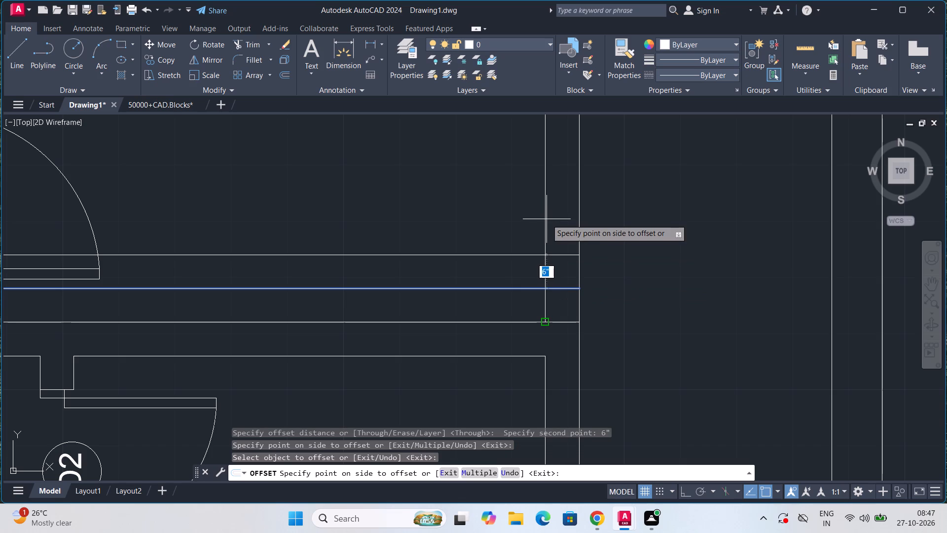
key(2)
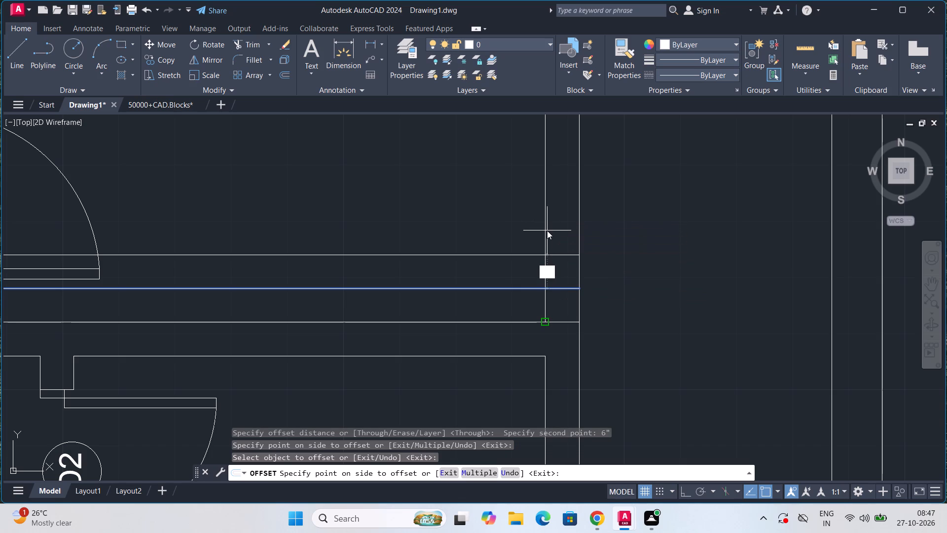
key(apostrophe)
key(9)
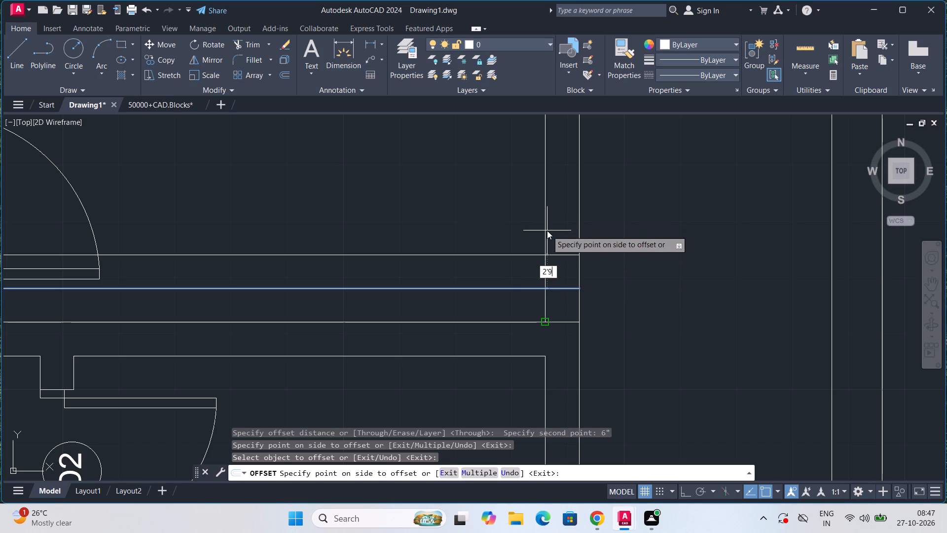
key(BackSpace)
key(6)
key(shift+quotedbl)
key(Return)
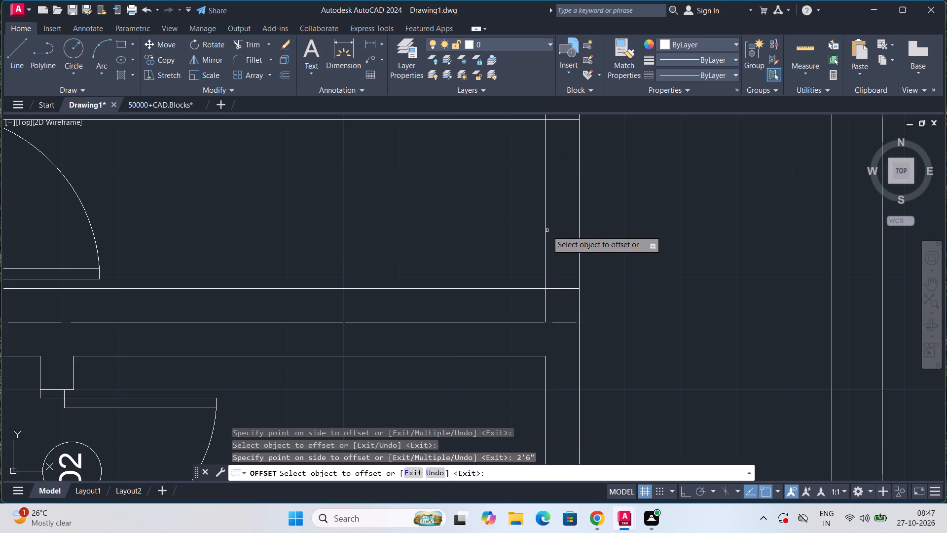
Offset the northeast room's inner east wall line 6" outward.
scroll(547, 230, down, 2)
click(547, 220)
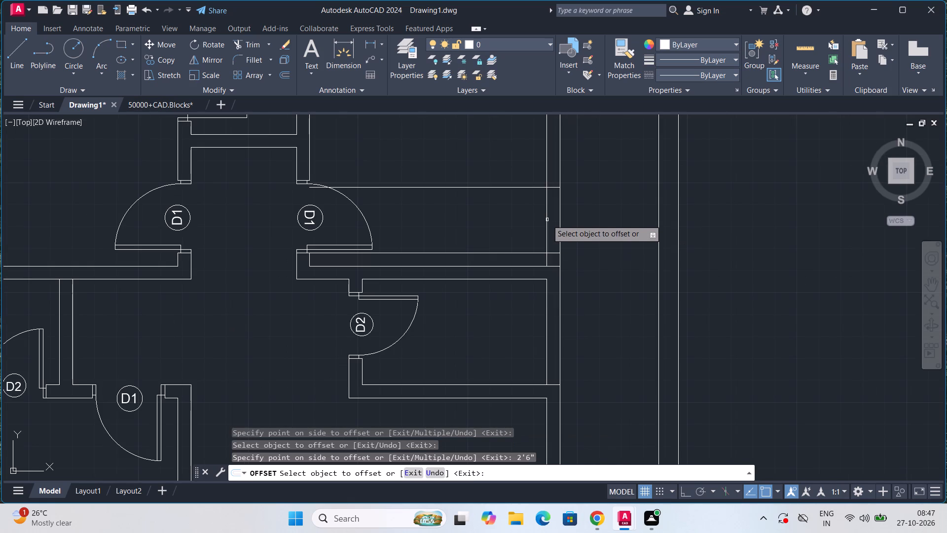
click(581, 201)
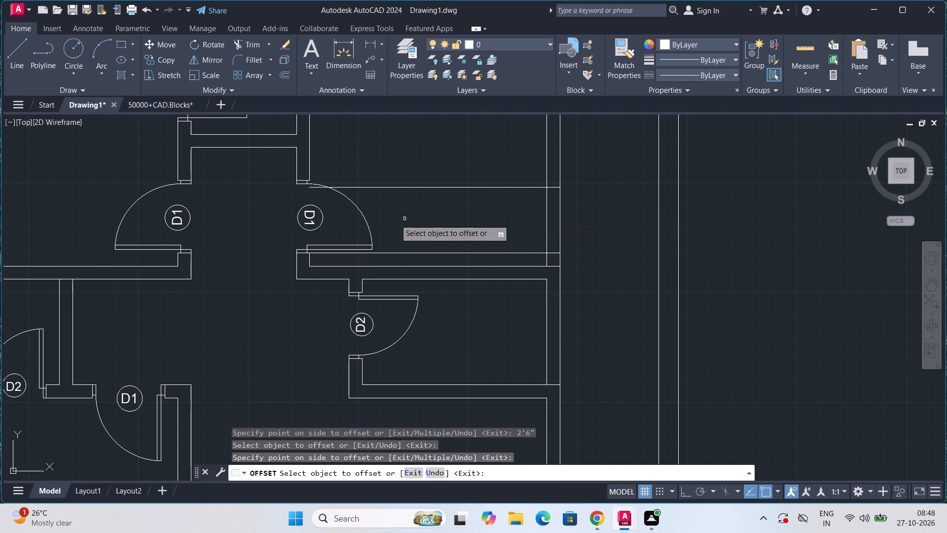
Measure the length of the opening in the northwest room's west wall with a linear dimension.
middle_drag(276, 228, 522, 339)
middle_drag(238, 317, 287, 239)
scroll(230, 258, up, 2)
middle_drag(230, 258, 307, 225)
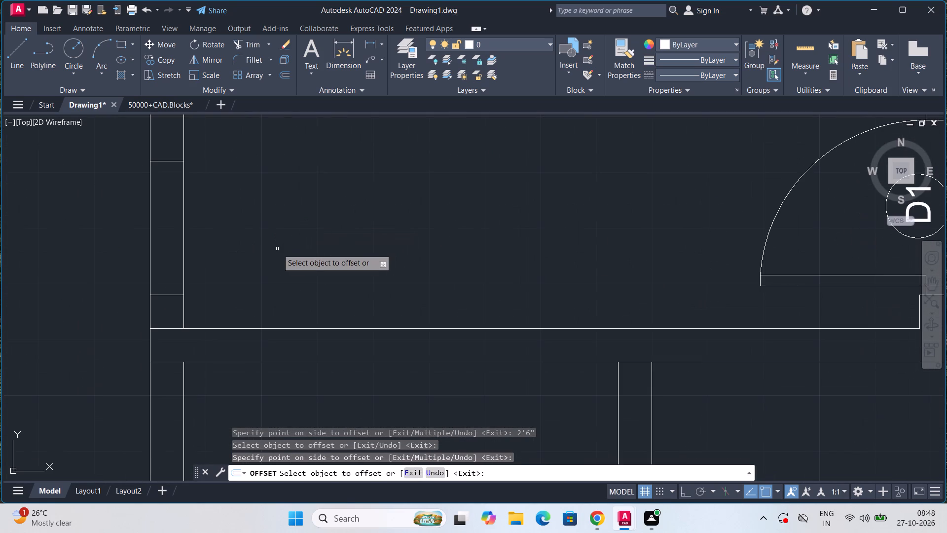
middle_drag(278, 251, 281, 293)
scroll(236, 301, up, 1)
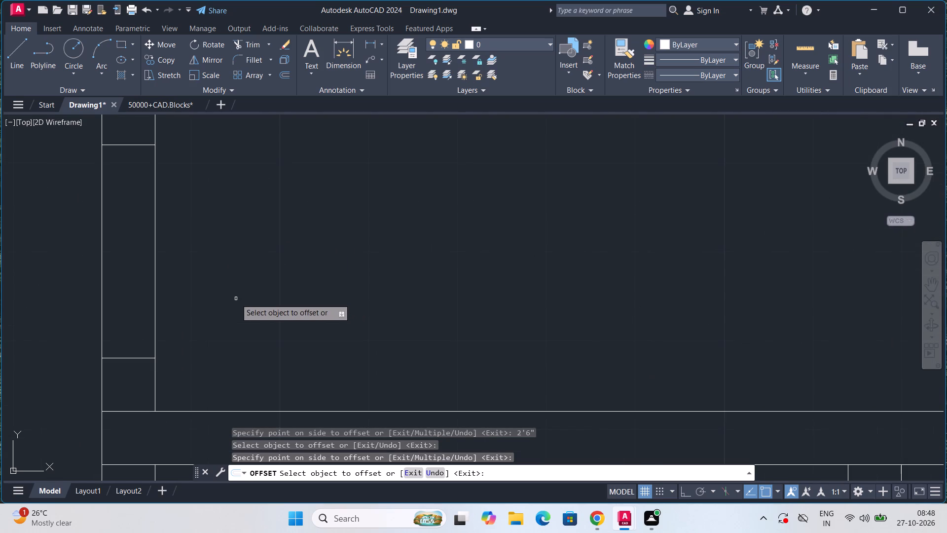
middle_drag(236, 299, 286, 258)
scroll(286, 258, down, 1)
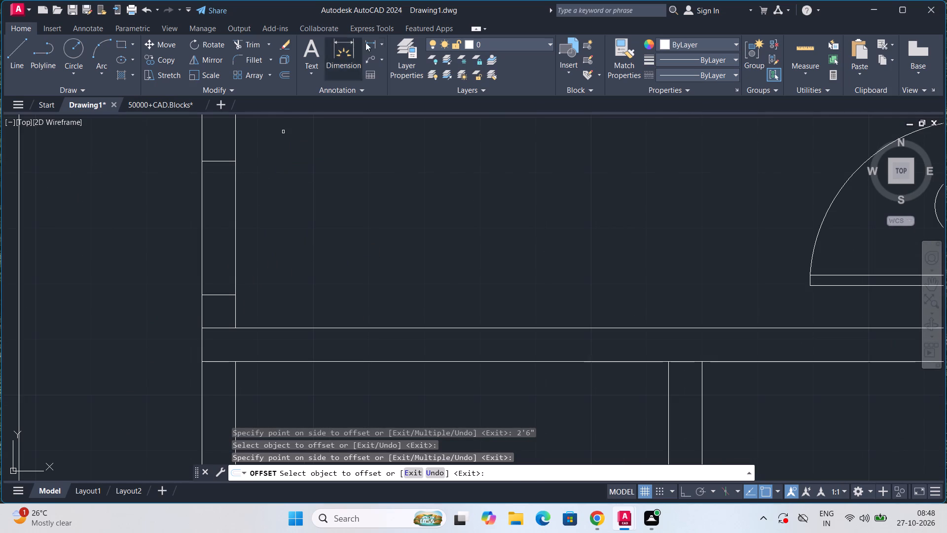
click(369, 46)
click(212, 161)
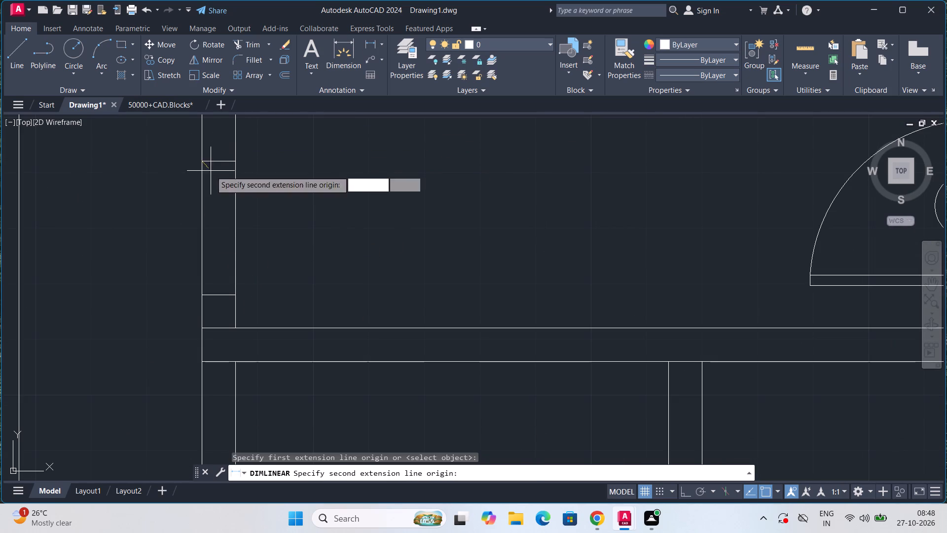
click(200, 296)
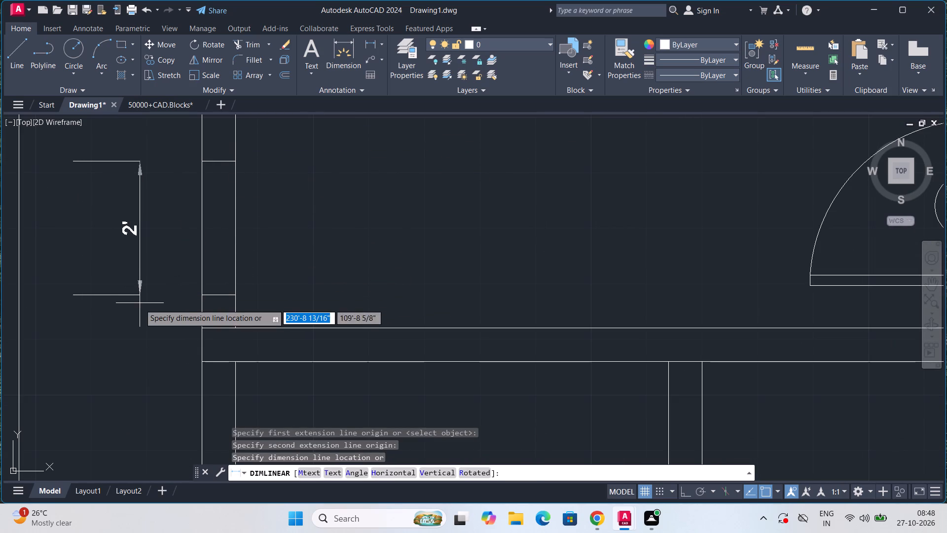
key(Escape)
key(Escape)
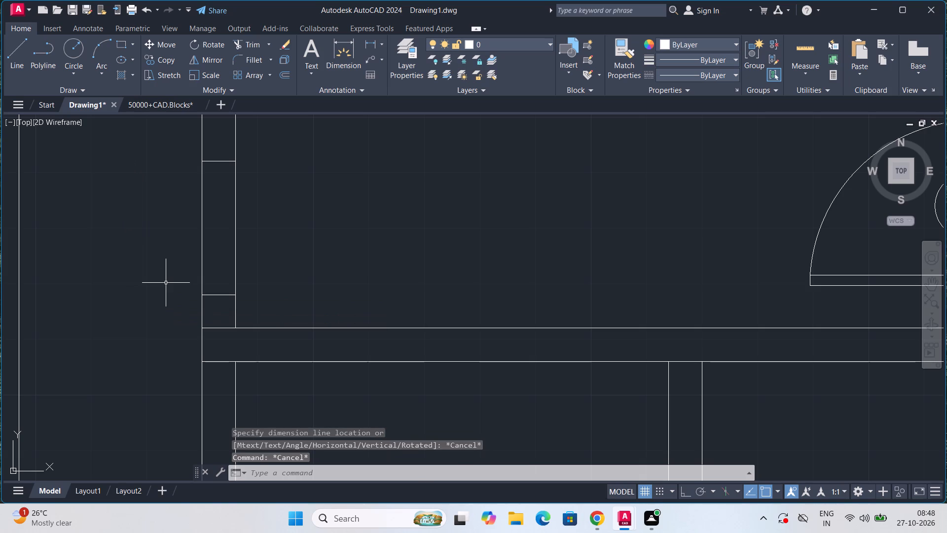
Delete the two short lines marking the window opening in the northwest room's west wall.
click(210, 295)
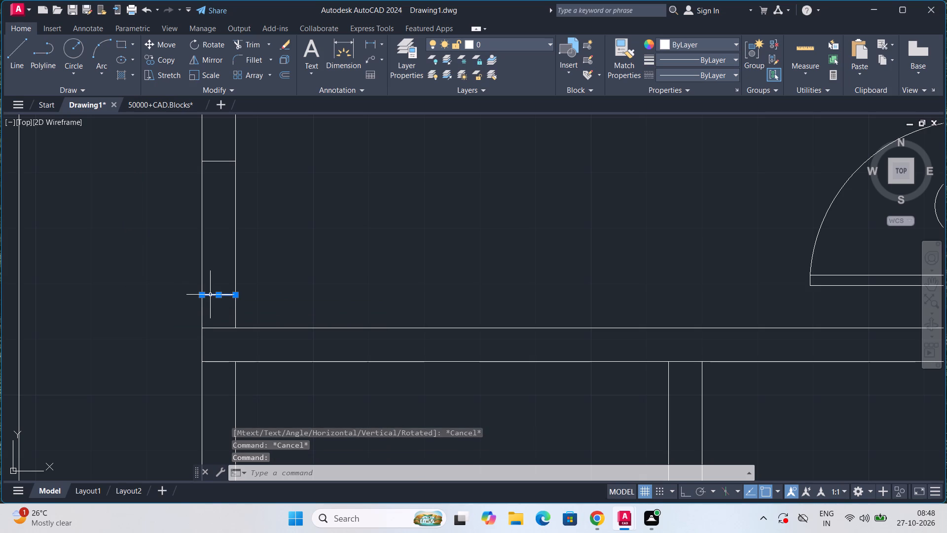
key(Delete)
click(217, 160)
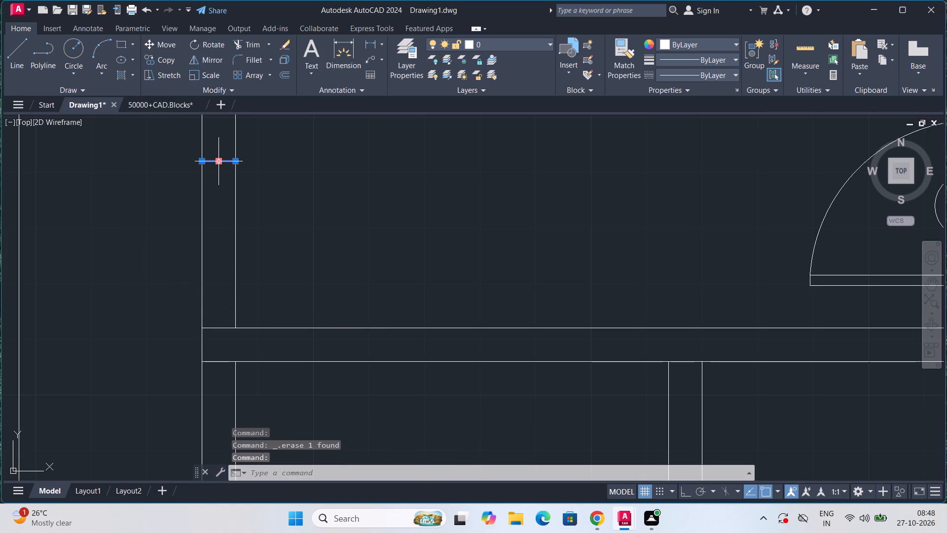
key(Delete)
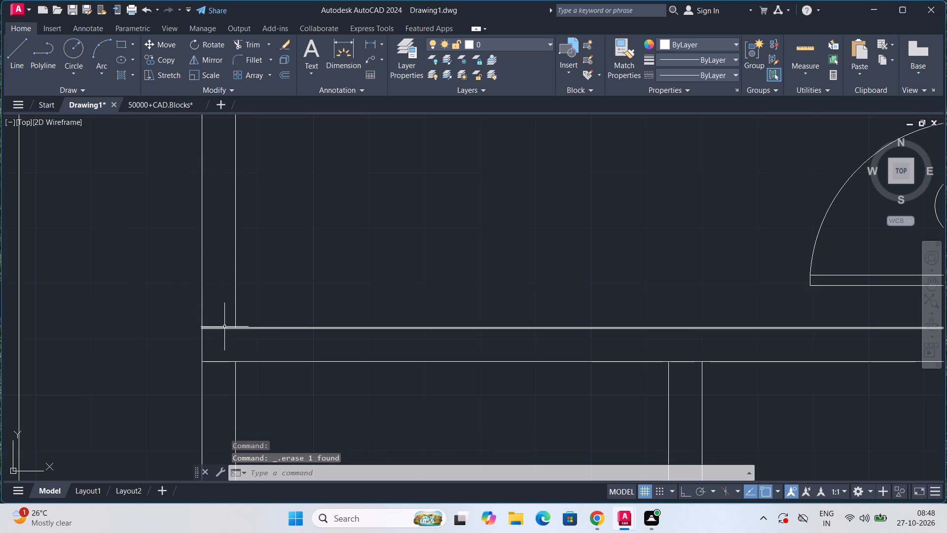
Offset the northwest room's inner south wall line 8" into the room, and offset that copy 2' farther north.
text(OFF)
key(Return)
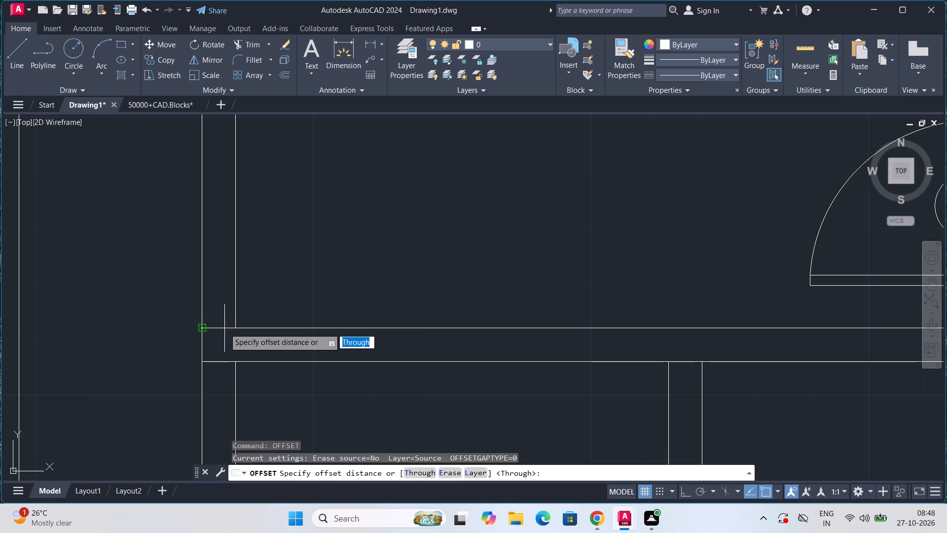
click(224, 328)
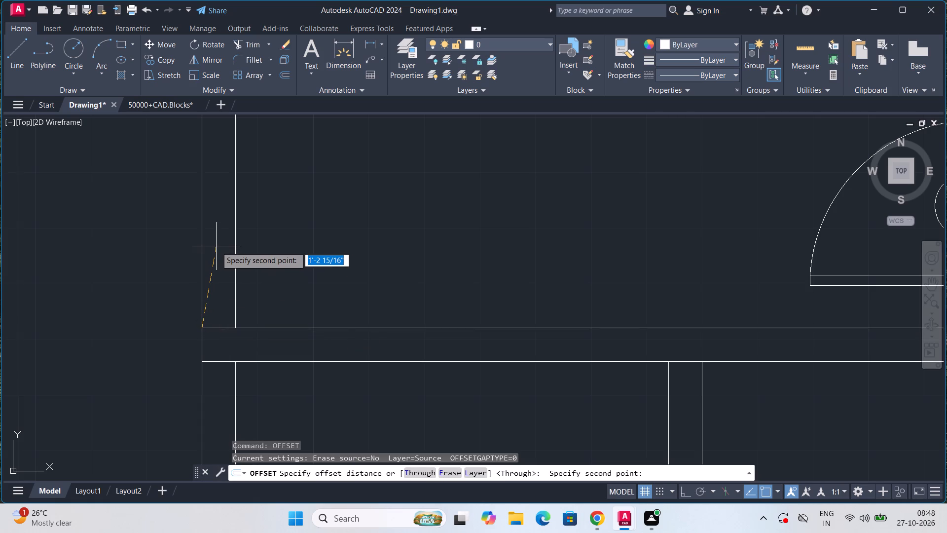
key(8)
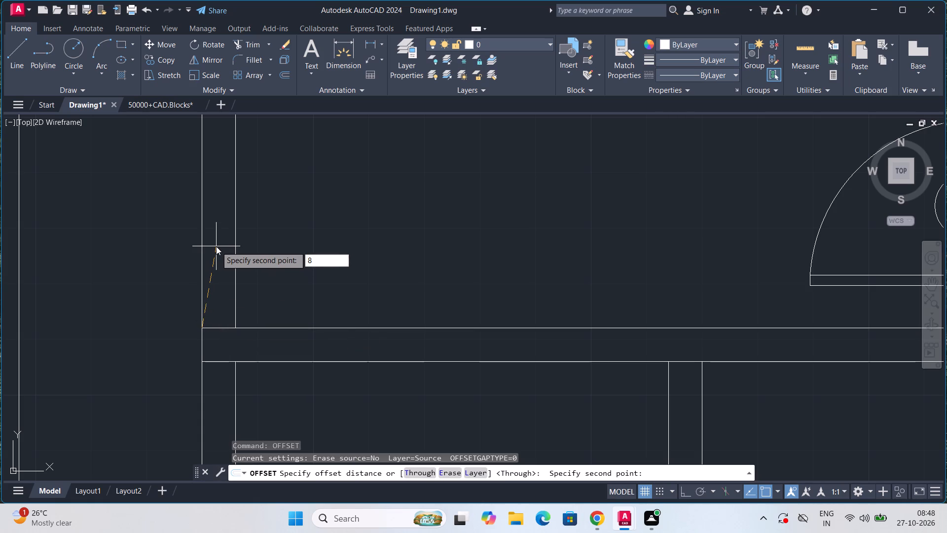
key(shift+quotedbl)
key(Return)
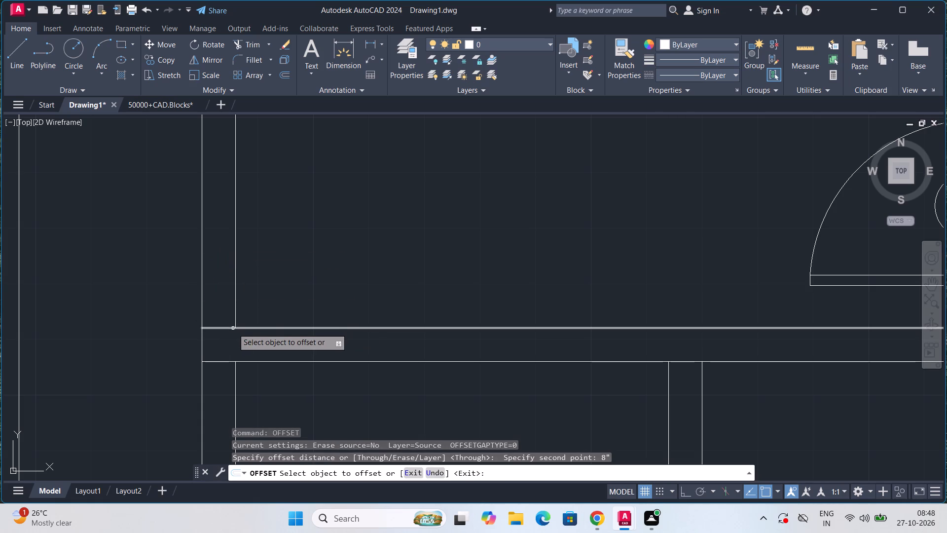
click(231, 329)
click(231, 298)
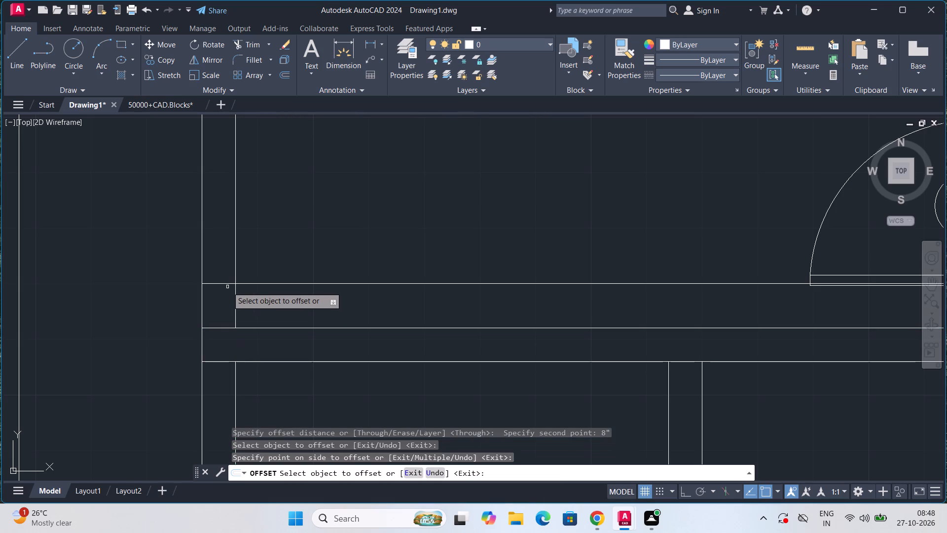
click(227, 284)
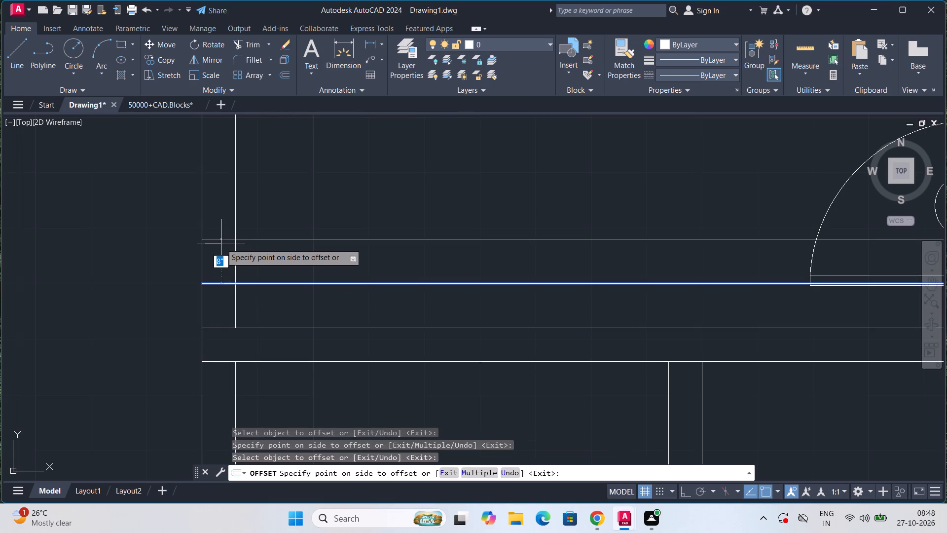
text(2')
key(Return)
scroll(226, 247, down, 2)
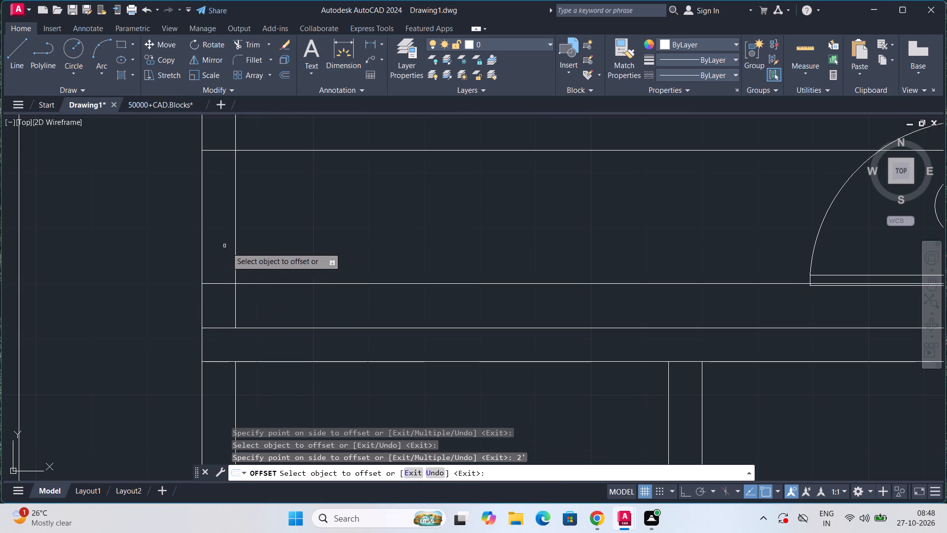
scroll(226, 248, down, 2)
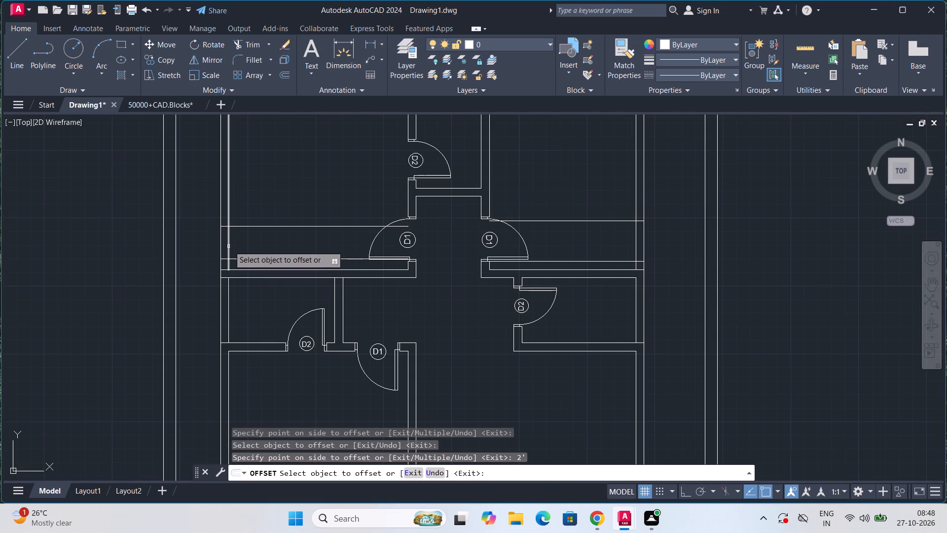
scroll(235, 230, up, 2)
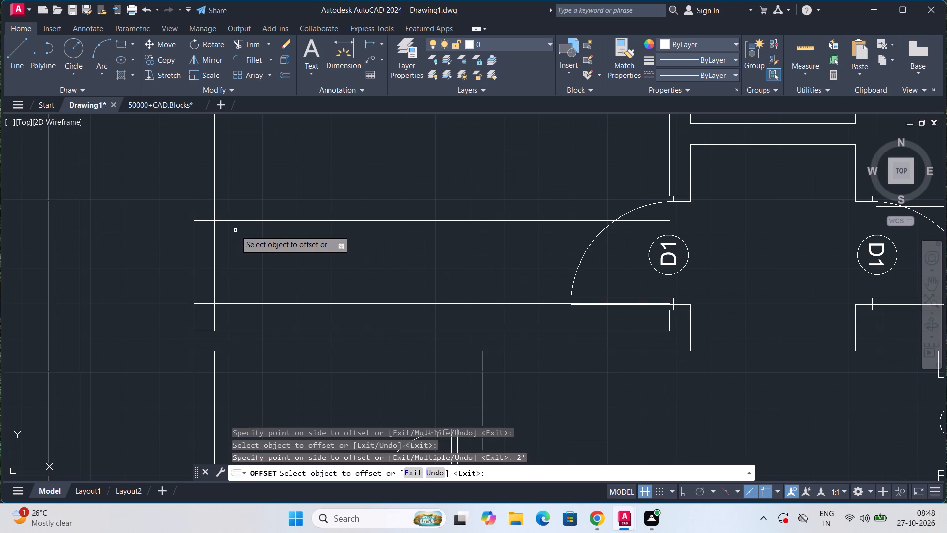
click(235, 230)
scroll(235, 230, down, 1)
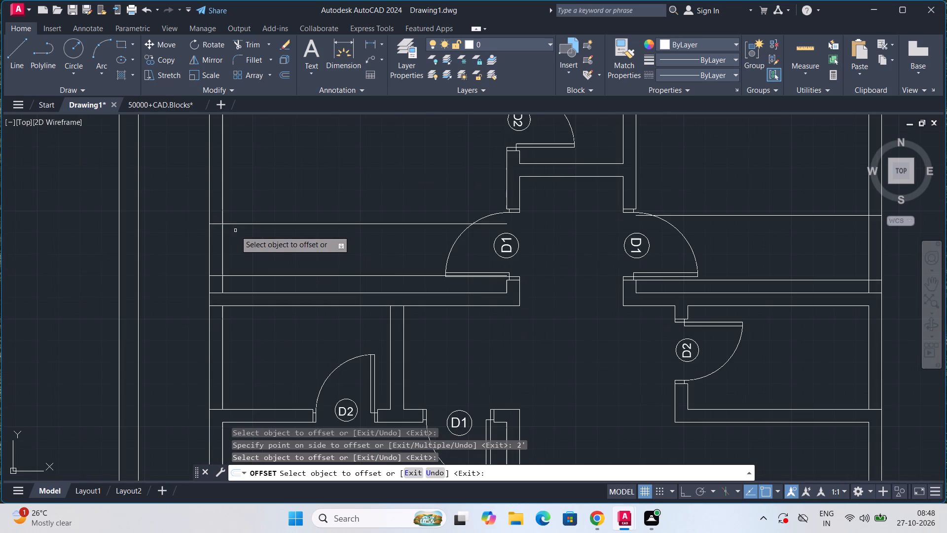
key(Escape)
key(Escape)
key(Escape)
key(Escape)
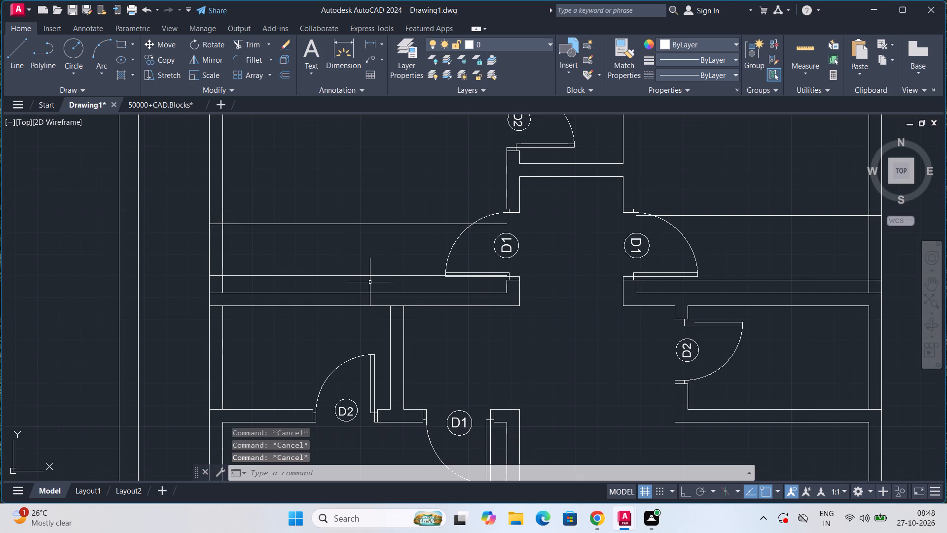
Trim both offset lines across the northwest room back to the west wall's thickness.
text(TR)
key(Return)
key(Return)
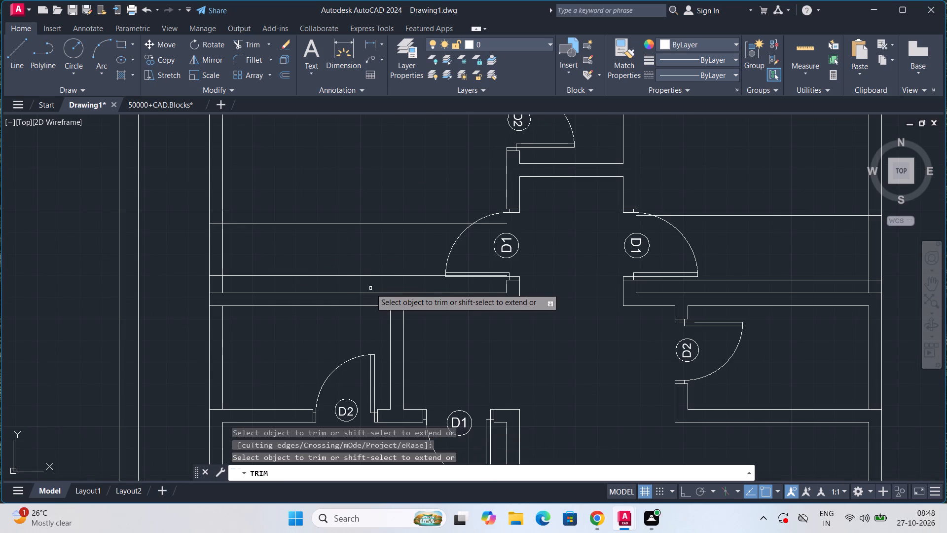
scroll(370, 289, up, 1)
drag(368, 285, 365, 164)
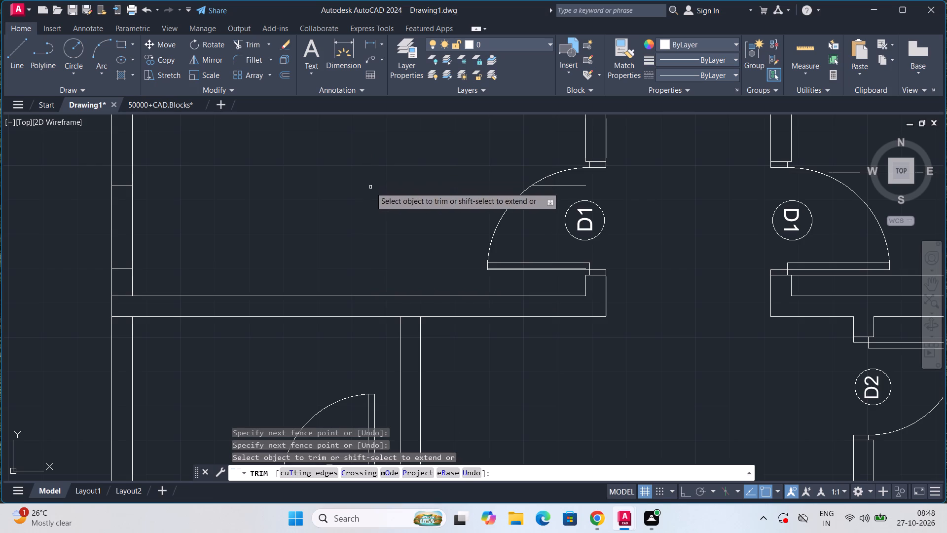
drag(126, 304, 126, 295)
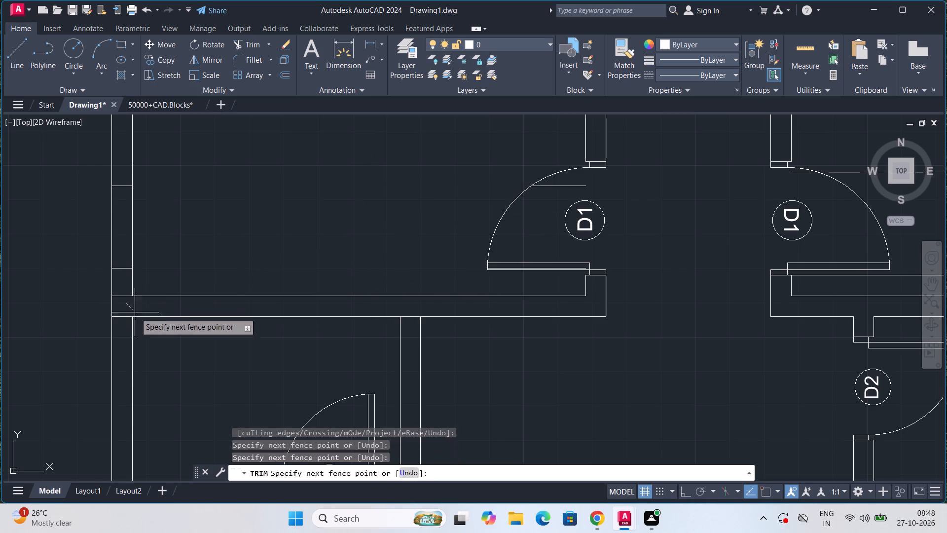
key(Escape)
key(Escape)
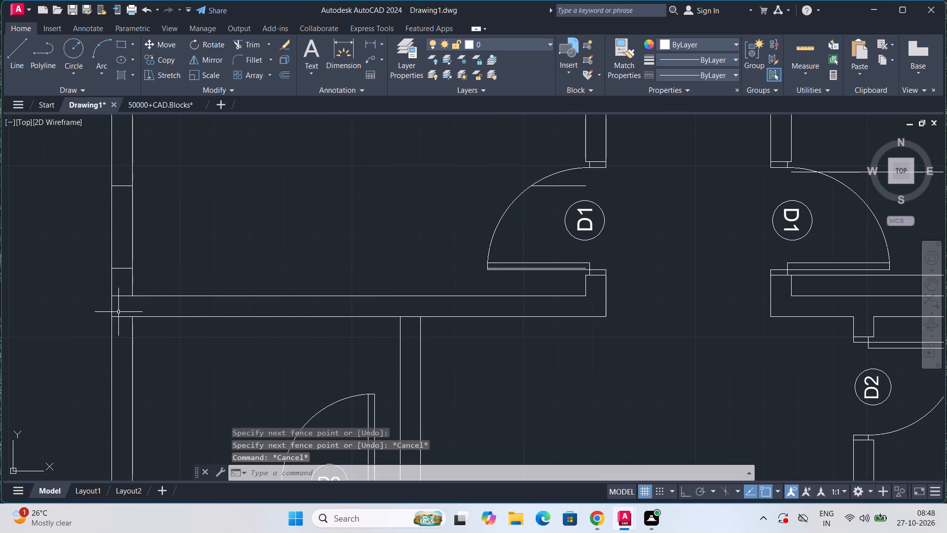
Trim the two stubs of the northwest room's south wall lines where they cross the west wall.
scroll(118, 312, up, 3)
key(t)
key(r)
key(Return)
key(Return)
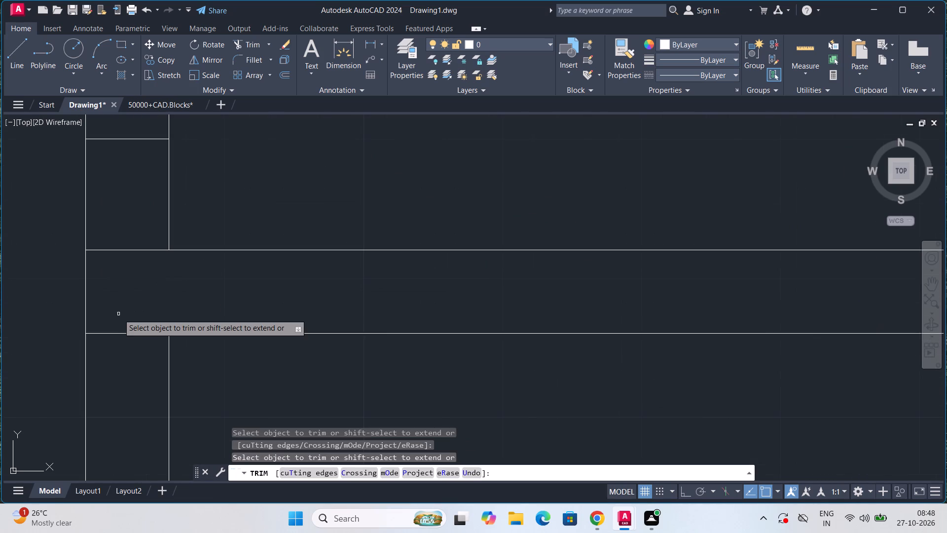
scroll(118, 314, down, 3)
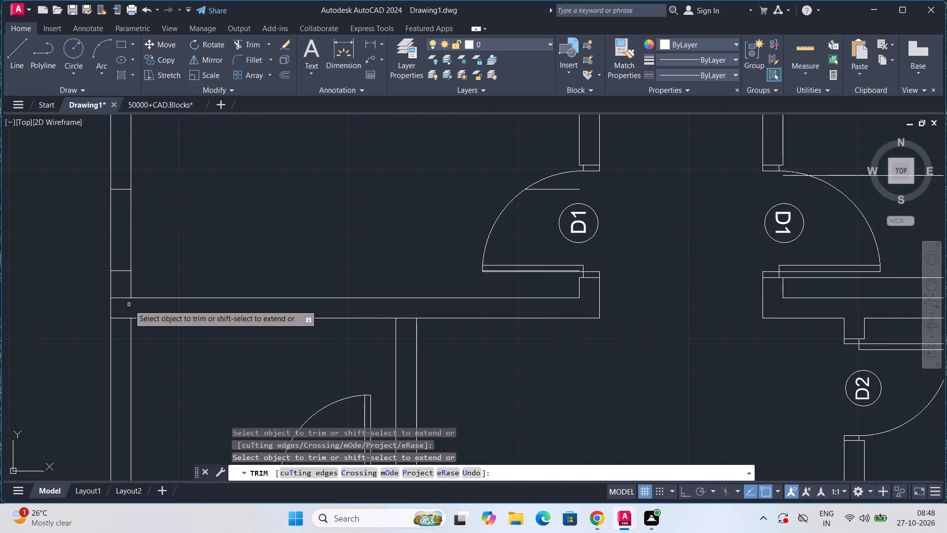
drag(124, 305, 124, 290)
drag(123, 300, 125, 324)
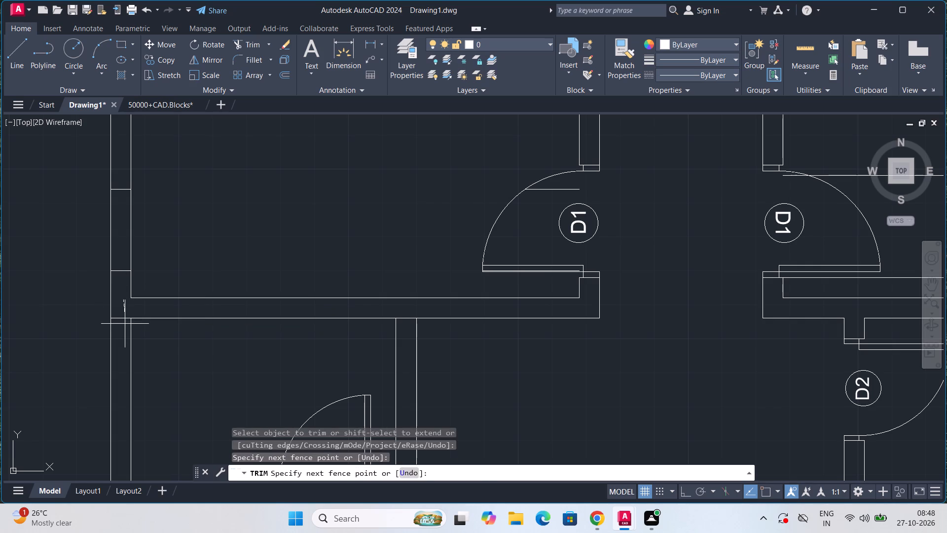
drag(125, 324, 124, 325)
Trim away the northern offset line's leftover piece inside the northwest room's D1 door swing.
scroll(310, 225, down, 1)
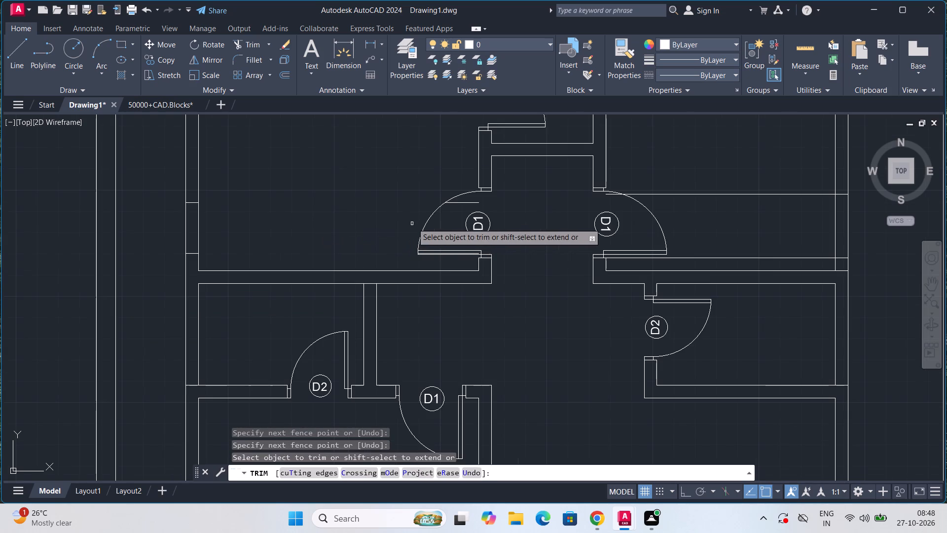
drag(453, 208, 461, 201)
Examine the floor plan's upper rooms and the new opening in the northwest room's west wall.
scroll(461, 201, down, 1)
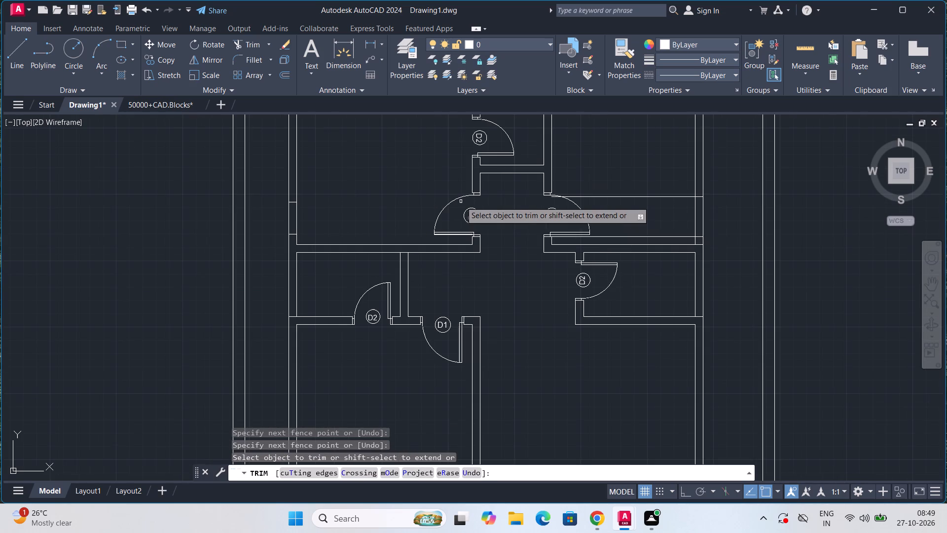
middle_drag(507, 222, 346, 416)
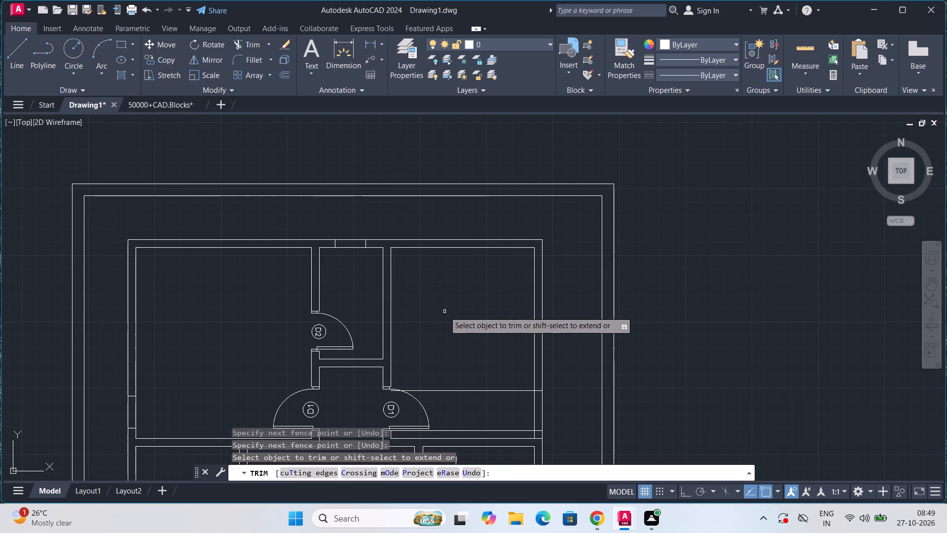
middle_drag(457, 315, 457, 214)
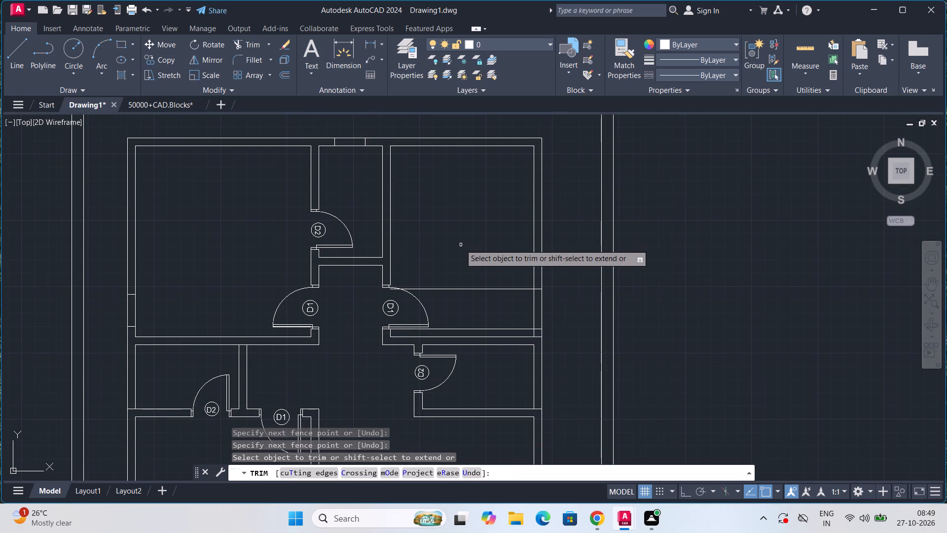
scroll(437, 225, up, 1)
scroll(437, 225, down, 2)
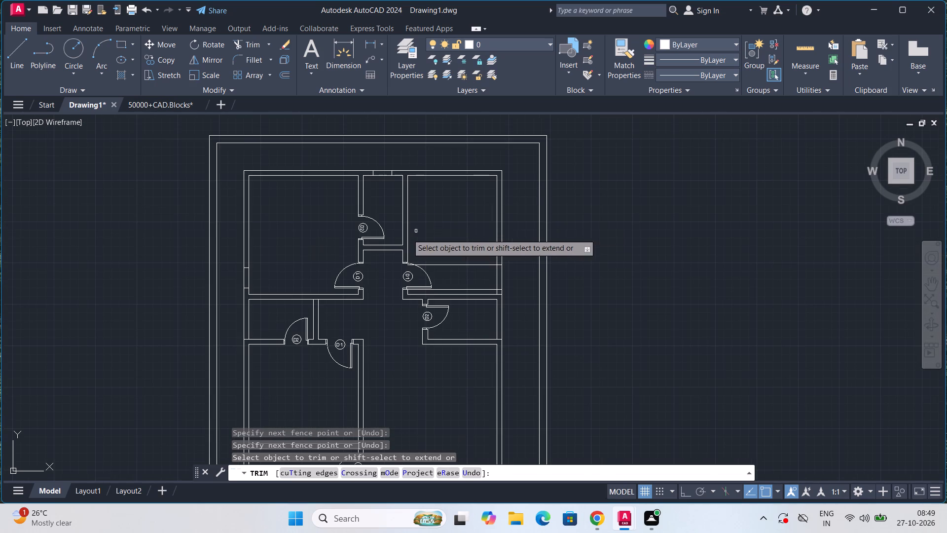
scroll(271, 262, up, 3)
middle_drag(271, 262, 380, 206)
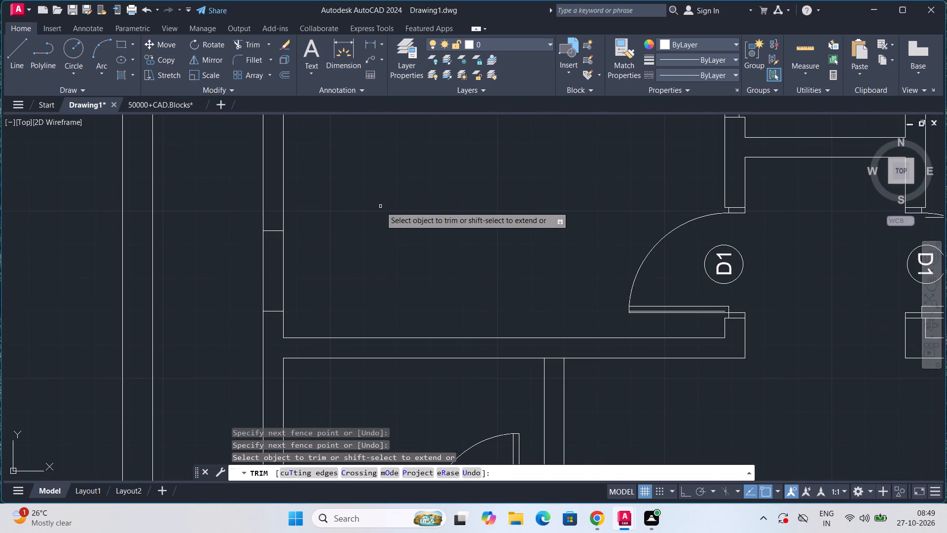
scroll(380, 206, down, 3)
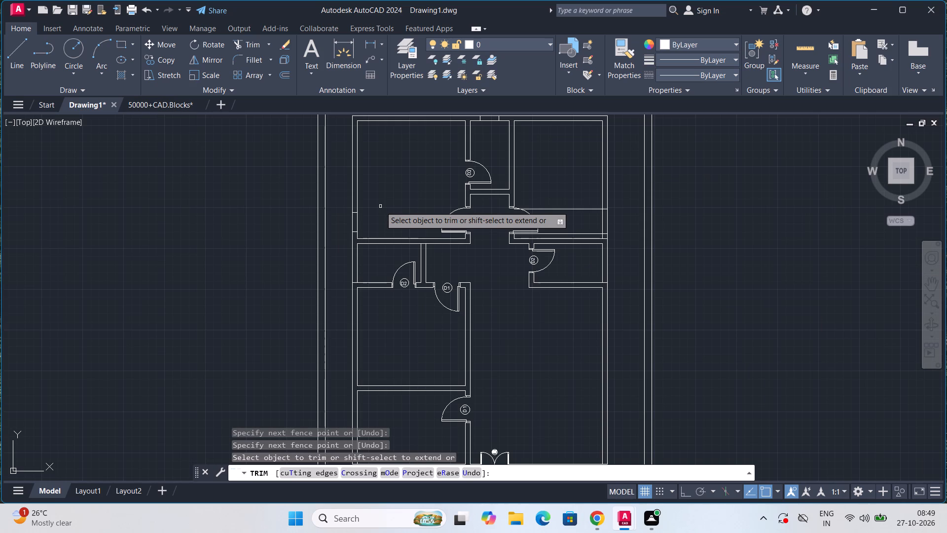
scroll(380, 206, up, 2)
key(Escape)
key(Escape)
key(Escape)
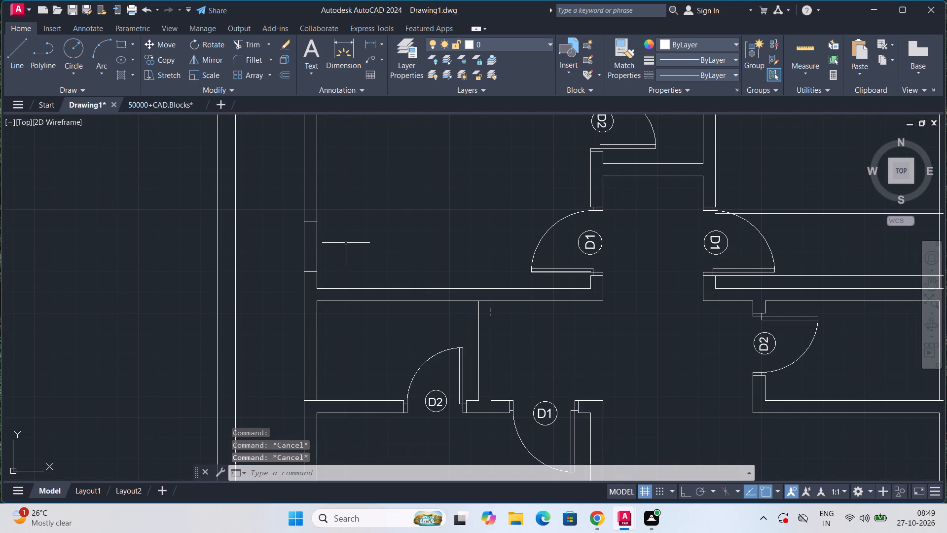
middle_drag(346, 242, 386, 216)
scroll(383, 220, up, 2)
scroll(383, 220, down, 1)
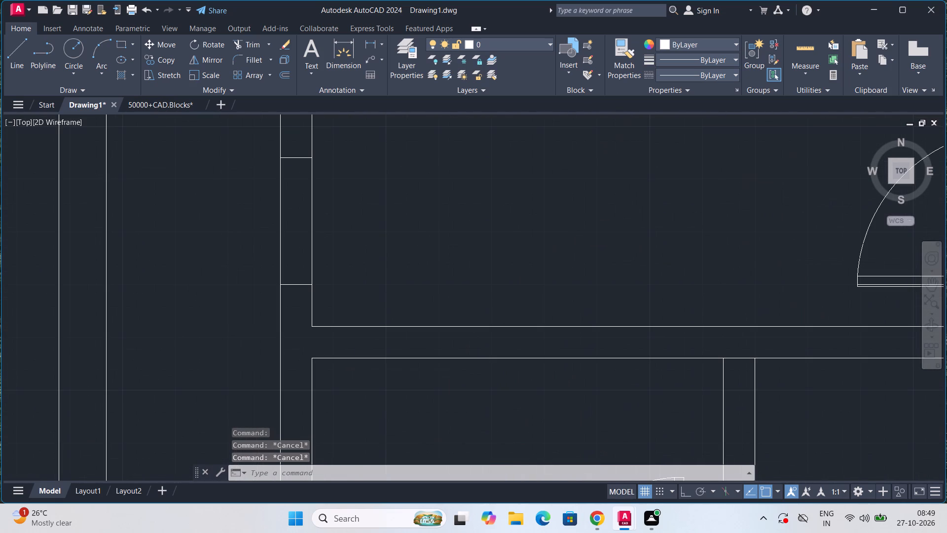
scroll(383, 220, down, 4)
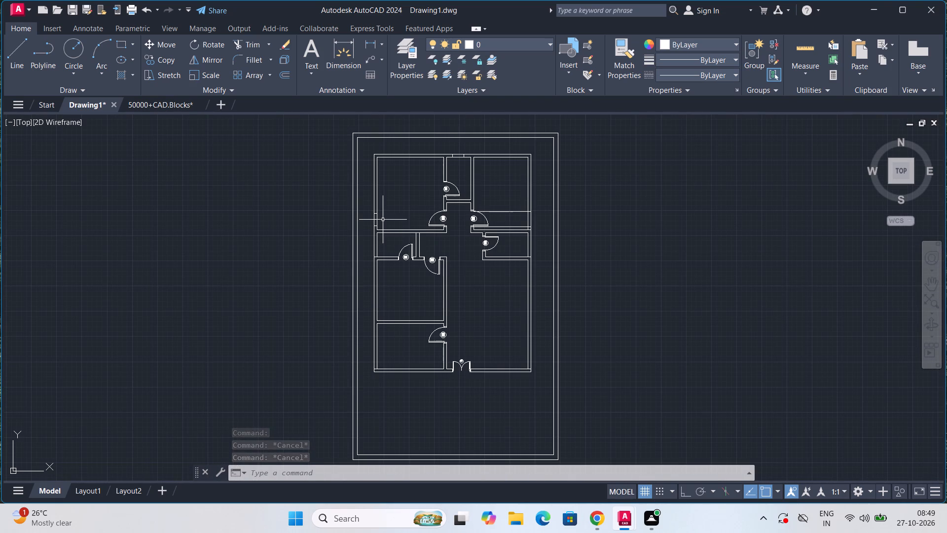
With Ortho on, draw a 2' horizontal line east of the plan and continue it 9" downward from its east end.
middle_drag(632, 258, 453, 279)
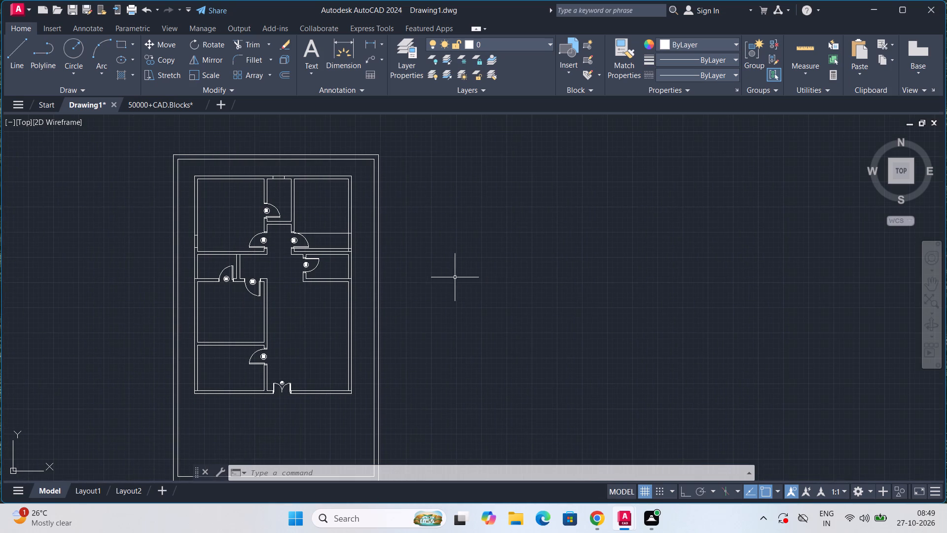
scroll(457, 275, up, 1)
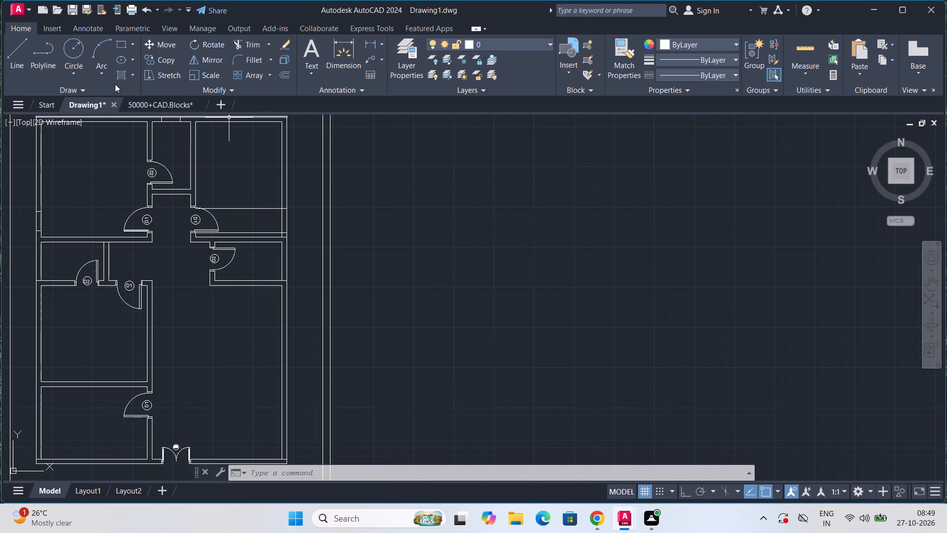
click(25, 56)
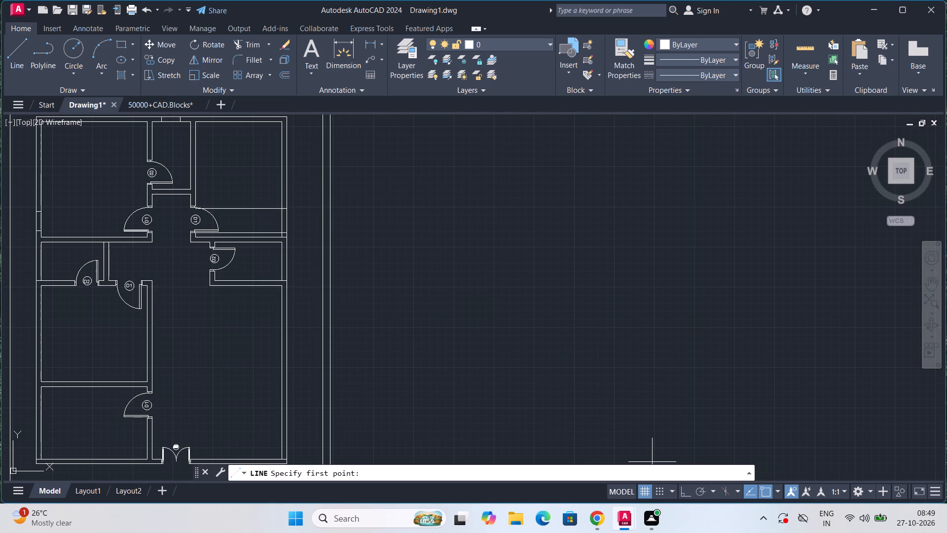
click(687, 494)
click(527, 372)
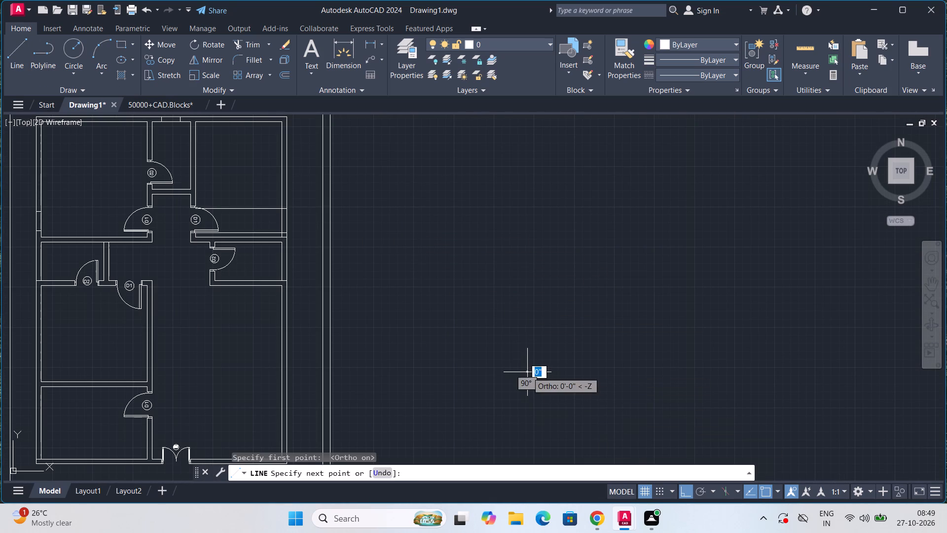
text(2')
key(Return)
scroll(575, 239, up, 3)
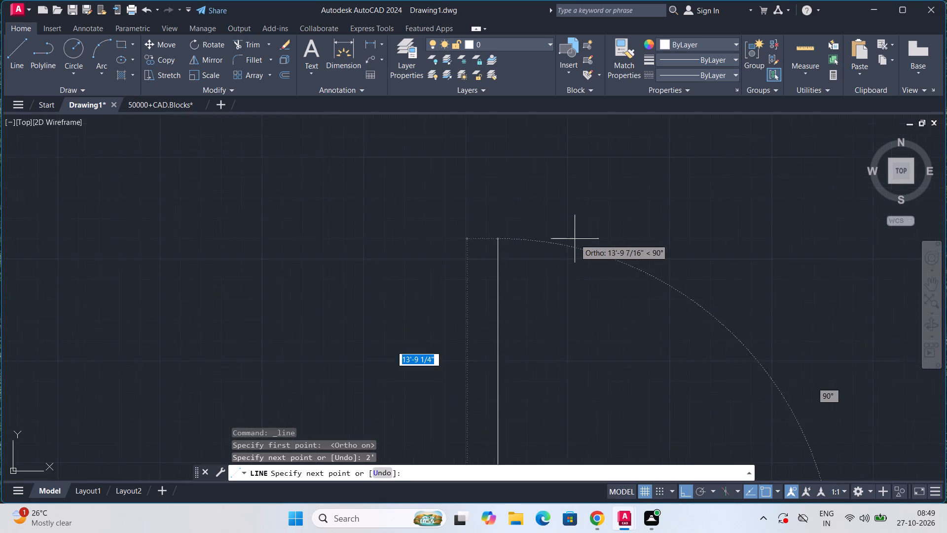
middle_drag(571, 286, 597, 89)
middle_drag(532, 313, 570, 44)
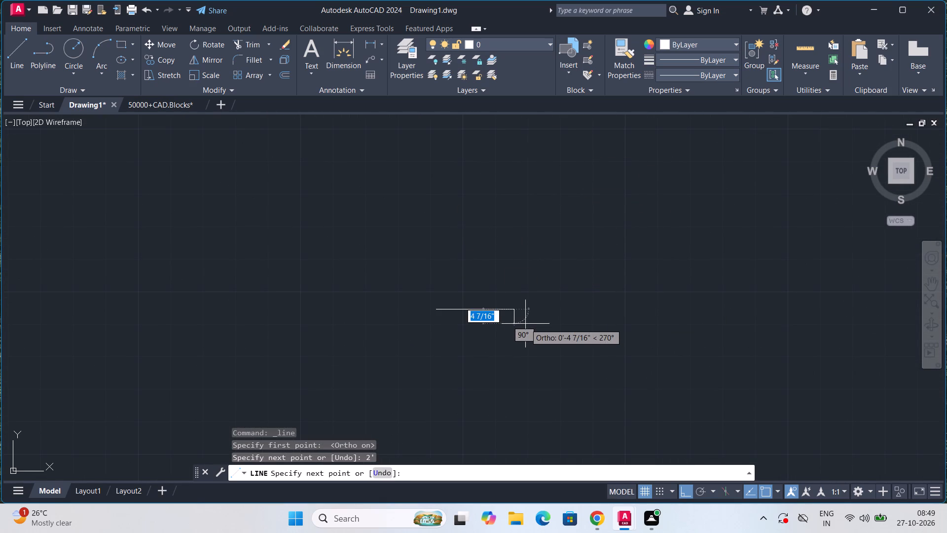
key(9)
key(shift+quotedbl)
key(Return)
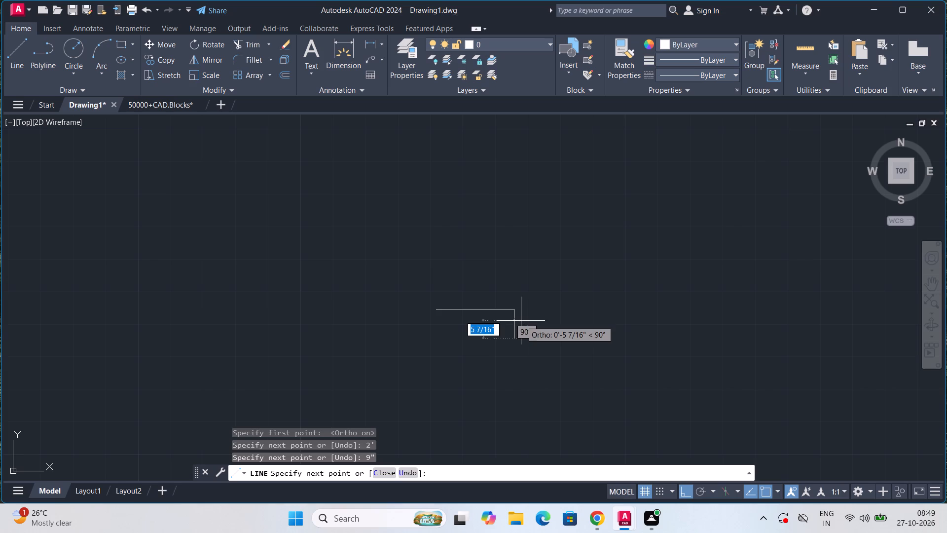
Draw the 2' bottom edge westward and close the rectangle back to its northwest starting corner.
click(518, 342)
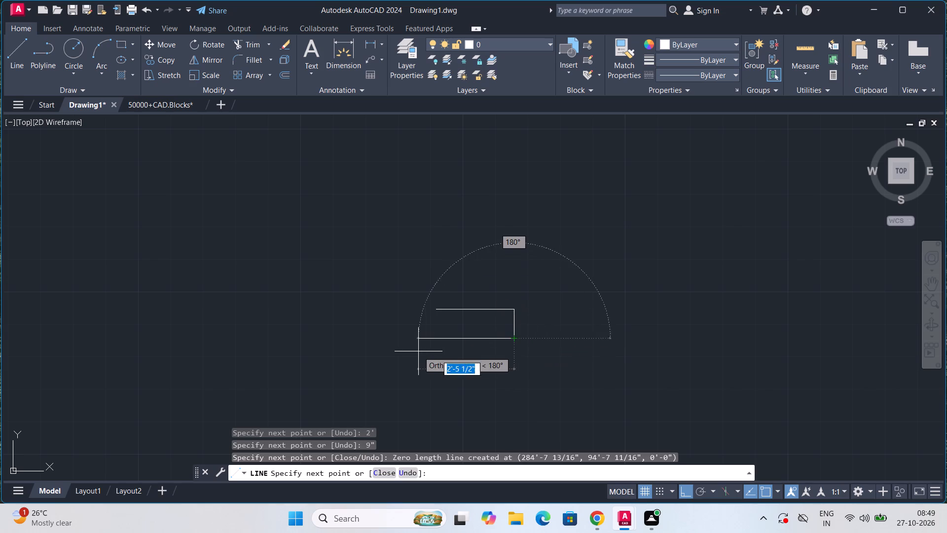
key(2)
key(apostrophe)
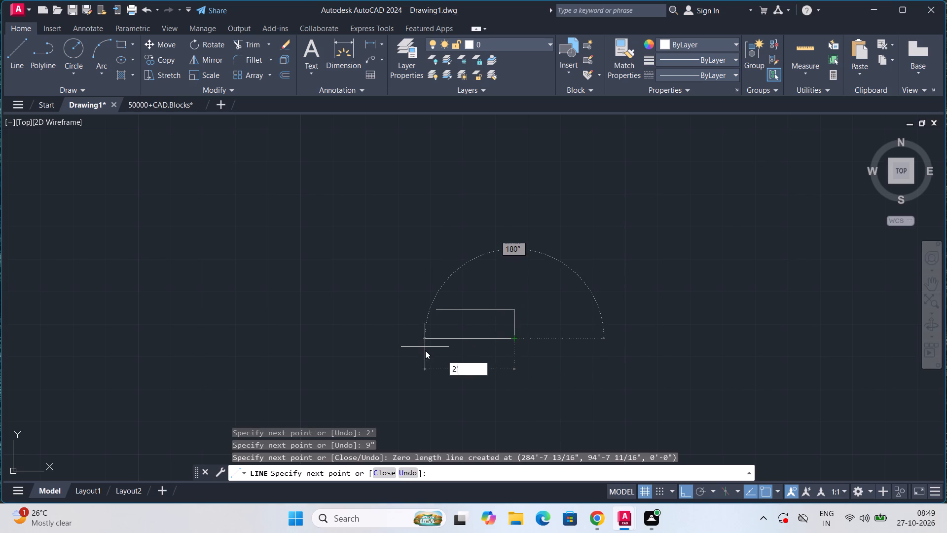
key(Return)
scroll(425, 345, up, 3)
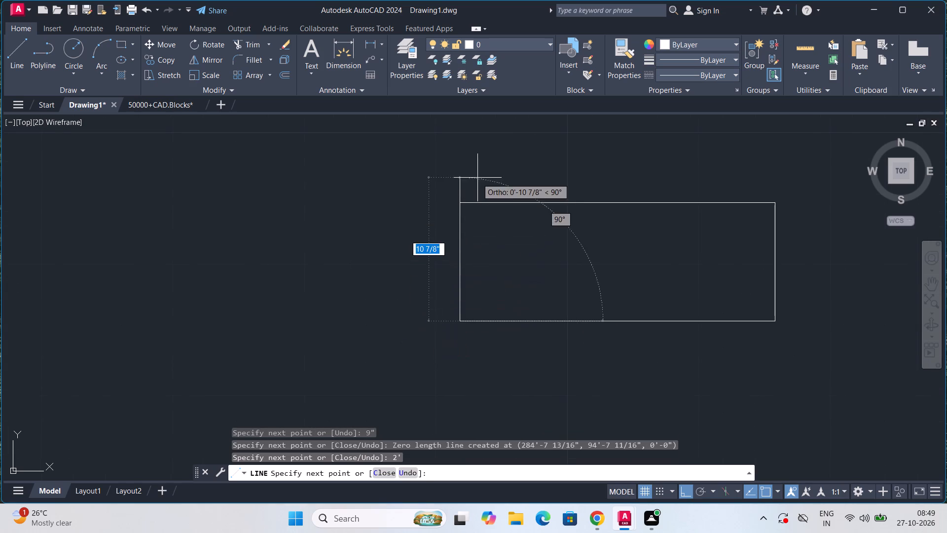
scroll(478, 209, up, 4)
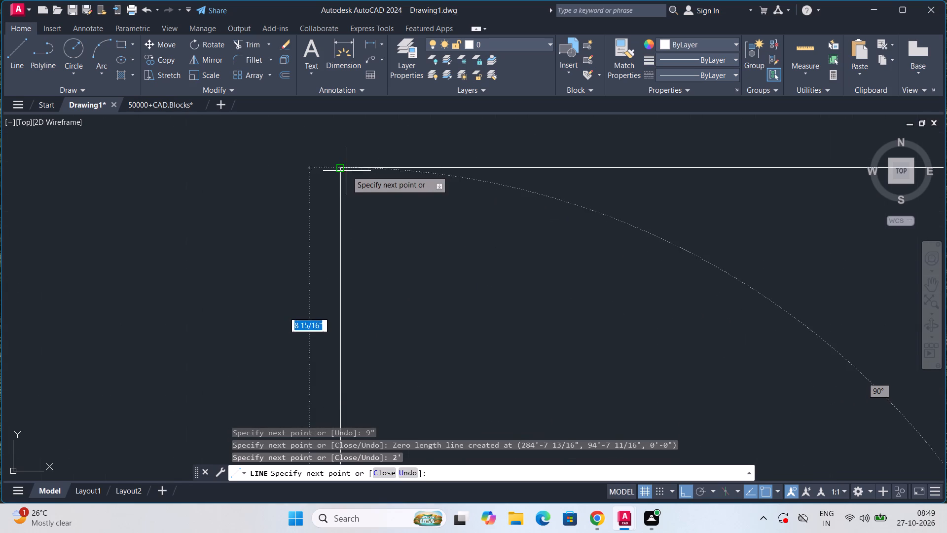
scroll(345, 167, down, 2)
scroll(345, 167, up, 5)
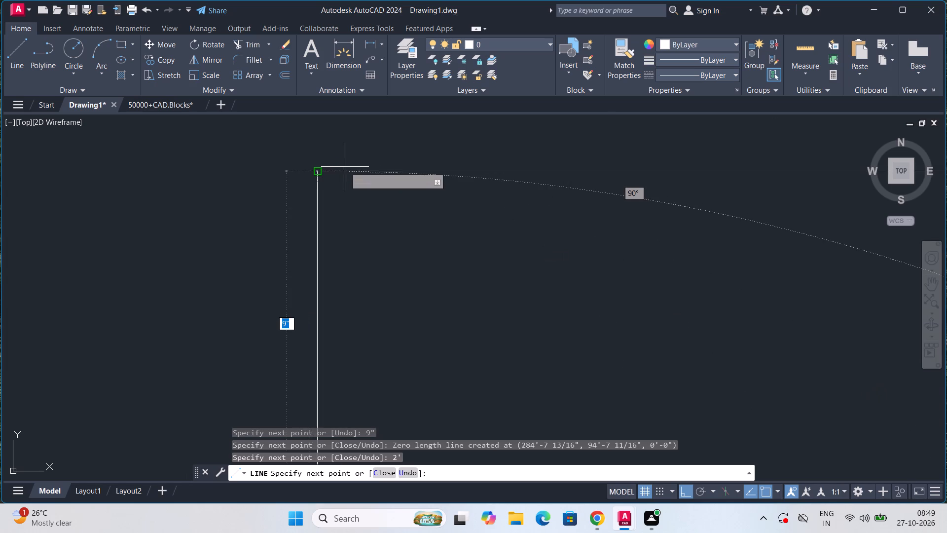
click(317, 171)
scroll(317, 170, down, 6)
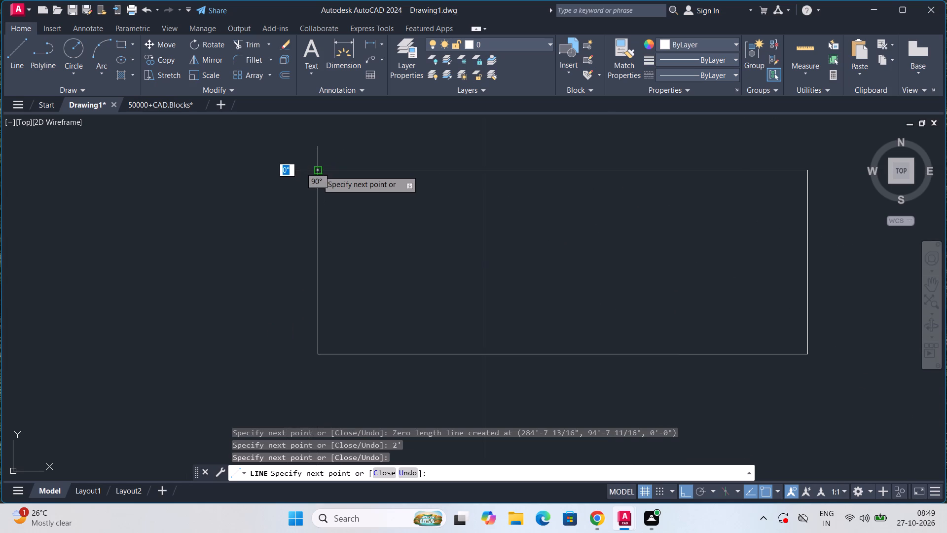
scroll(317, 170, down, 3)
key(Escape)
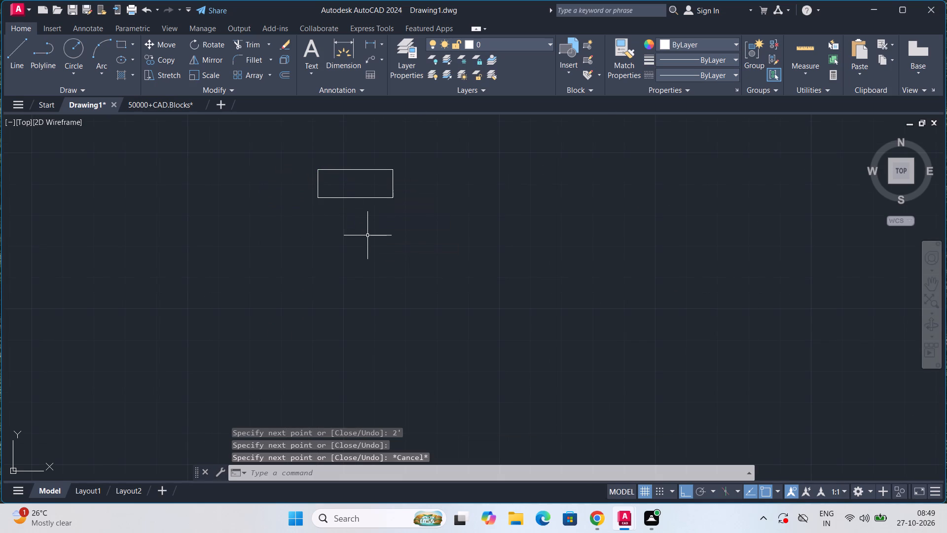
Start a separate outline below the rectangle with a 2'6" horizontal line running east.
scroll(370, 237, up, 1)
key(l)
key(Return)
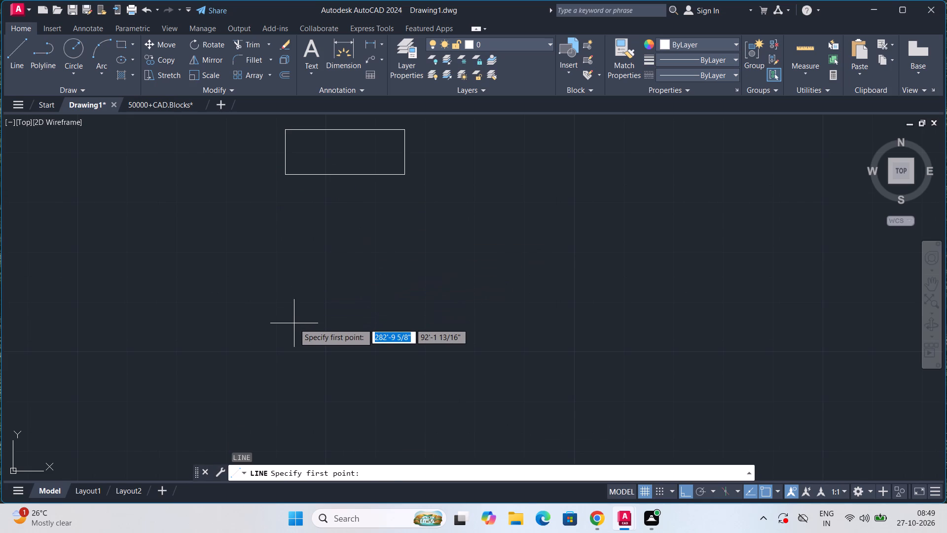
click(294, 323)
key(2)
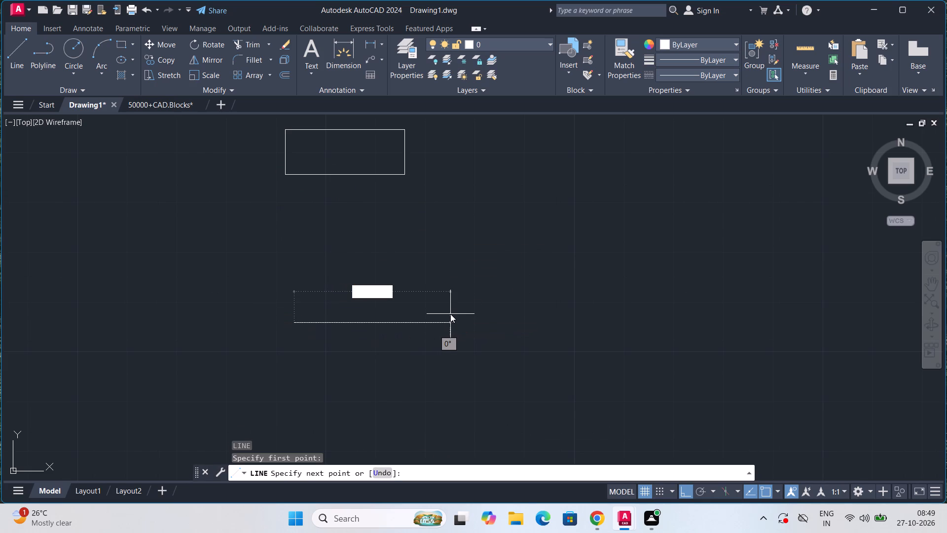
key(apostrophe)
text(6")
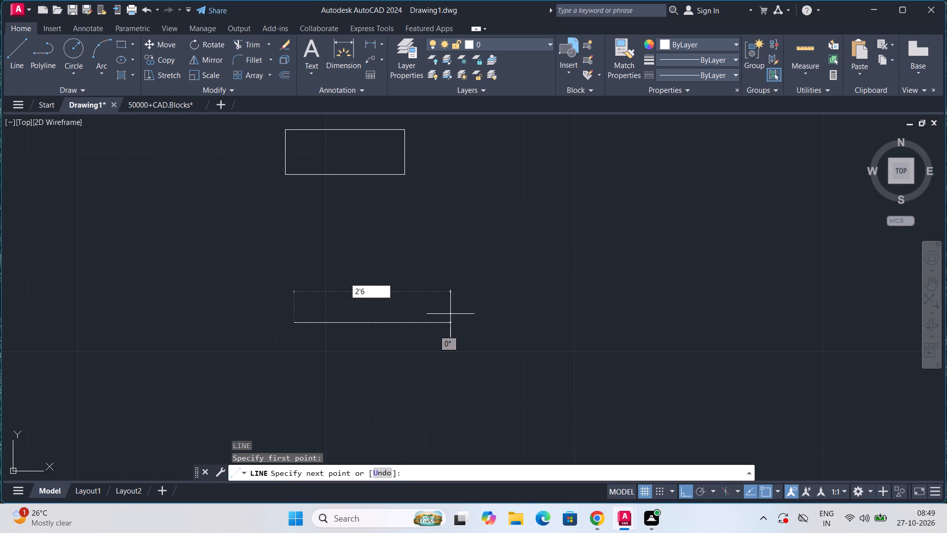
key(Return)
Continue the outline upward from the 2'6" line's east end, including a 9" segment, and leave it open.
click(450, 313)
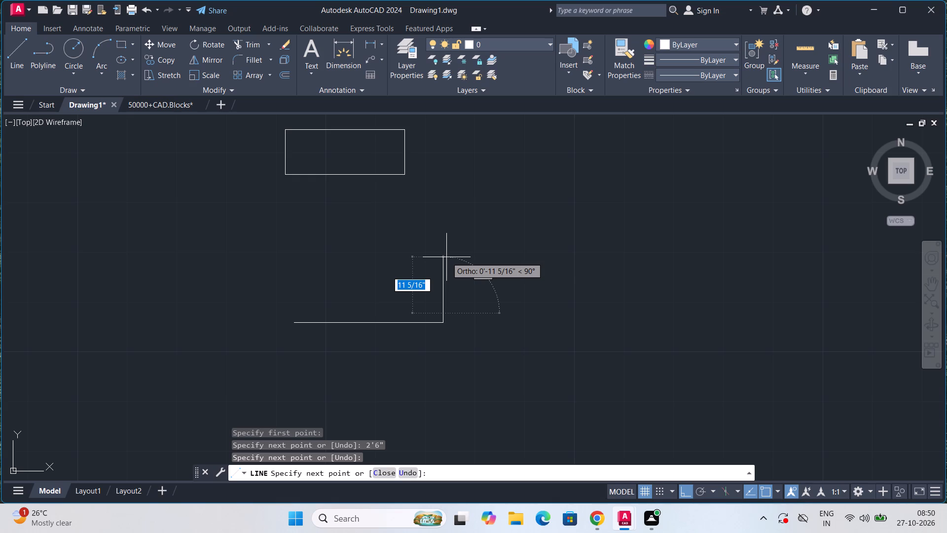
text(9")
key(Return)
click(446, 257)
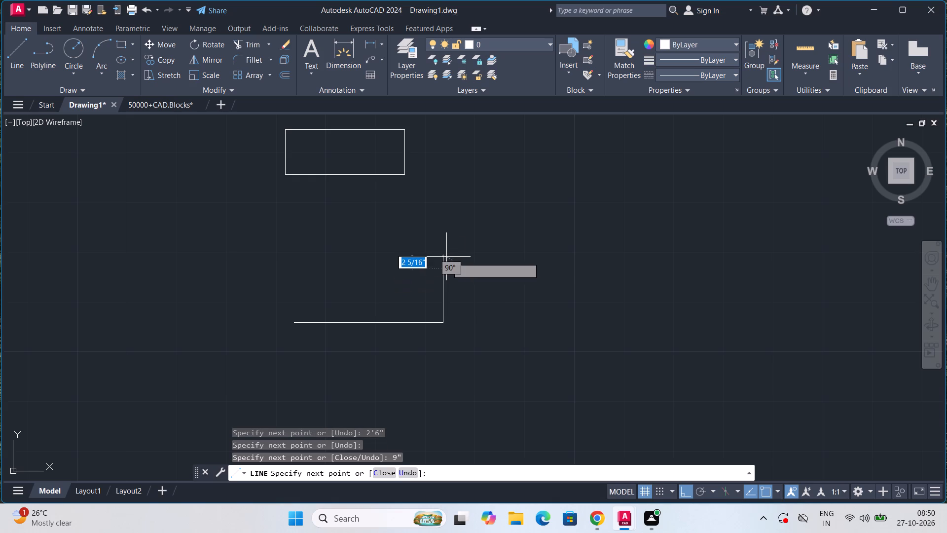
scroll(316, 282, down, 1)
scroll(316, 282, up, 2)
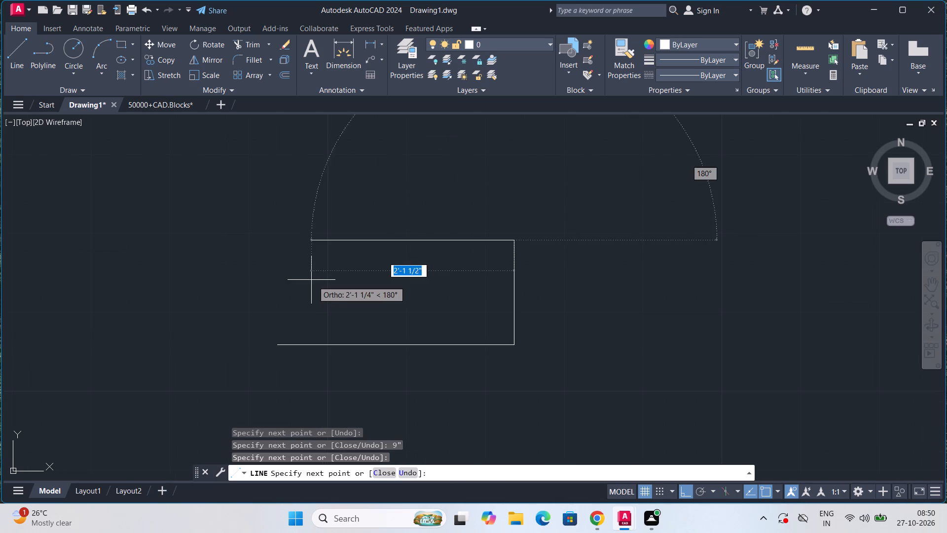
scroll(263, 273, down, 3)
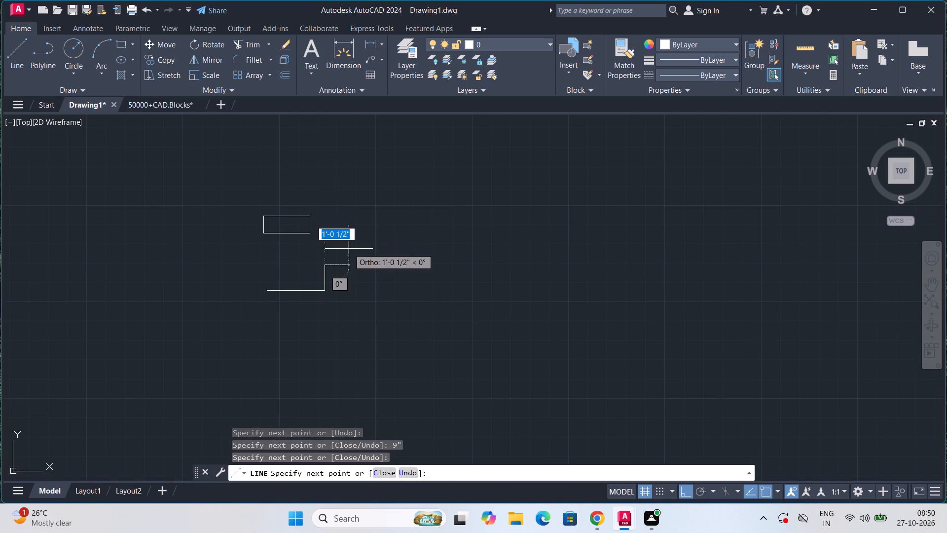
key(Escape)
key(Escape)
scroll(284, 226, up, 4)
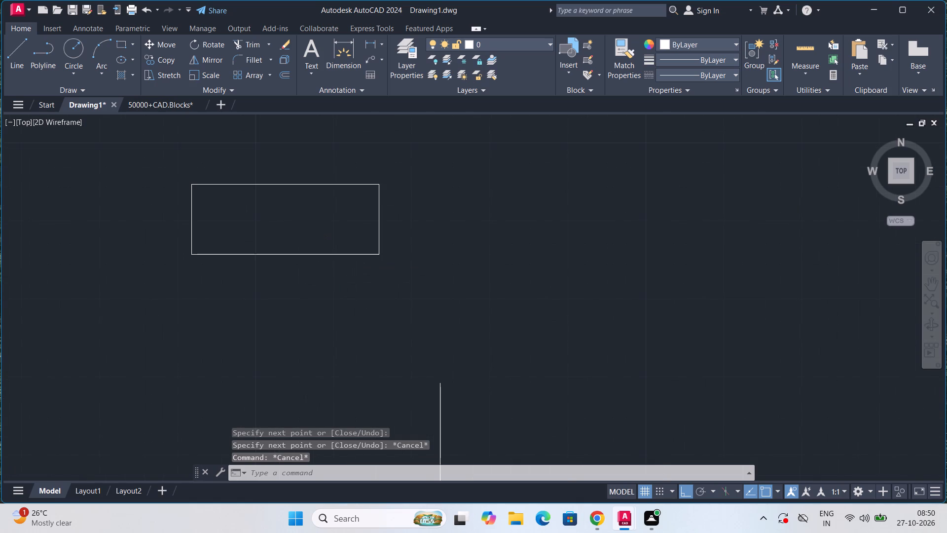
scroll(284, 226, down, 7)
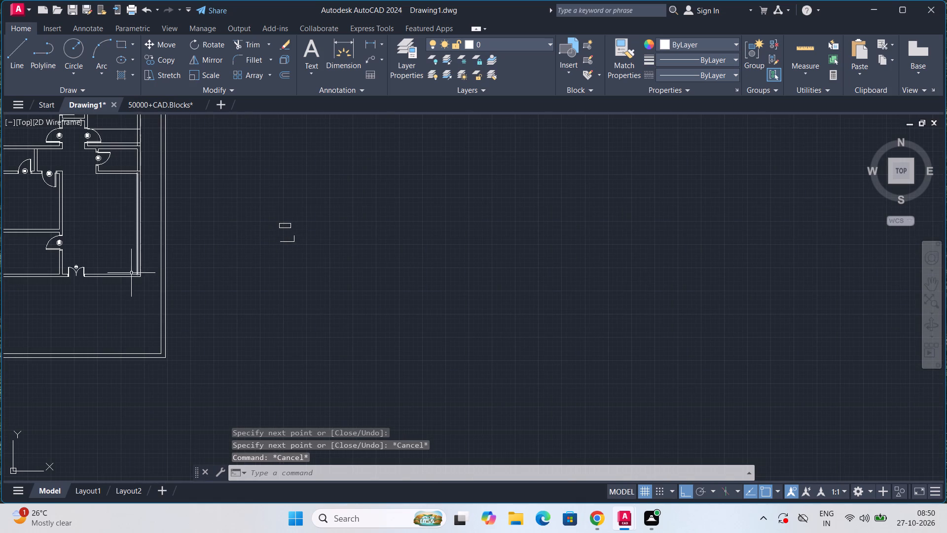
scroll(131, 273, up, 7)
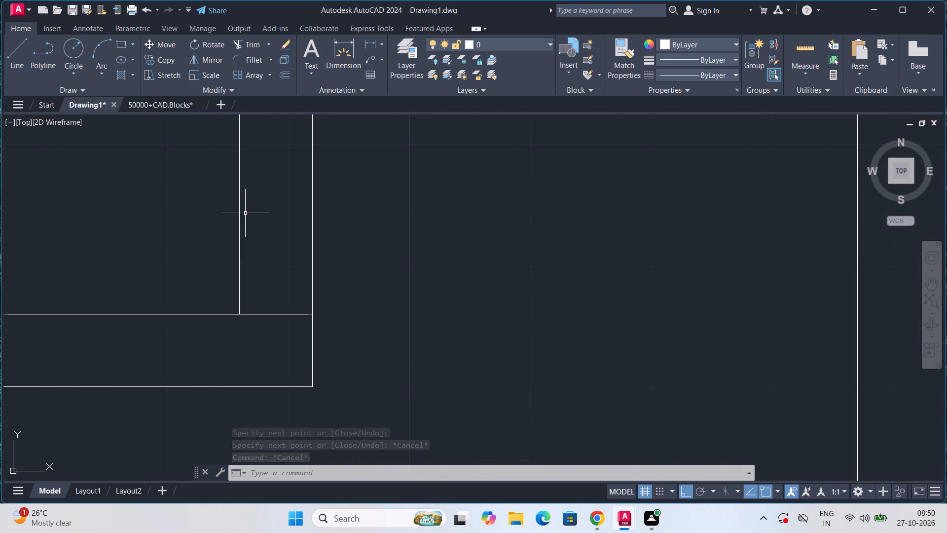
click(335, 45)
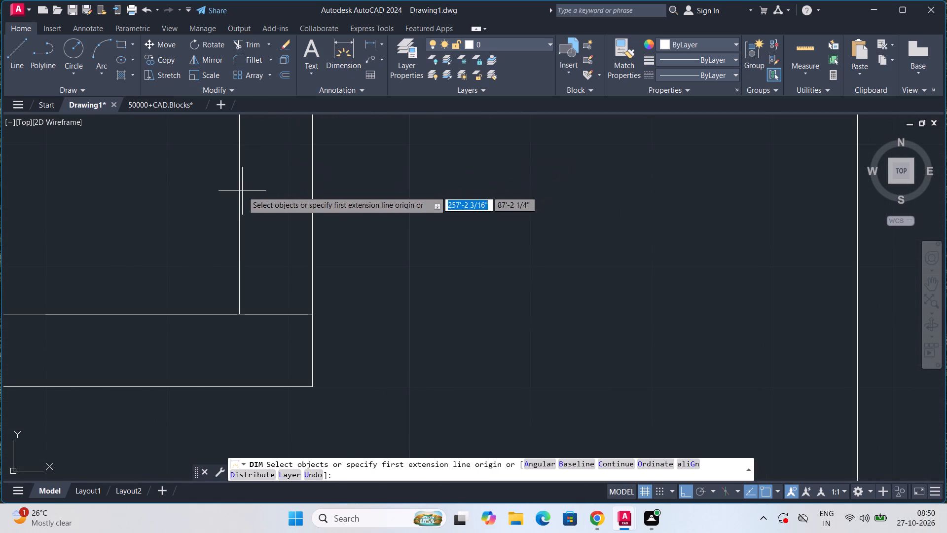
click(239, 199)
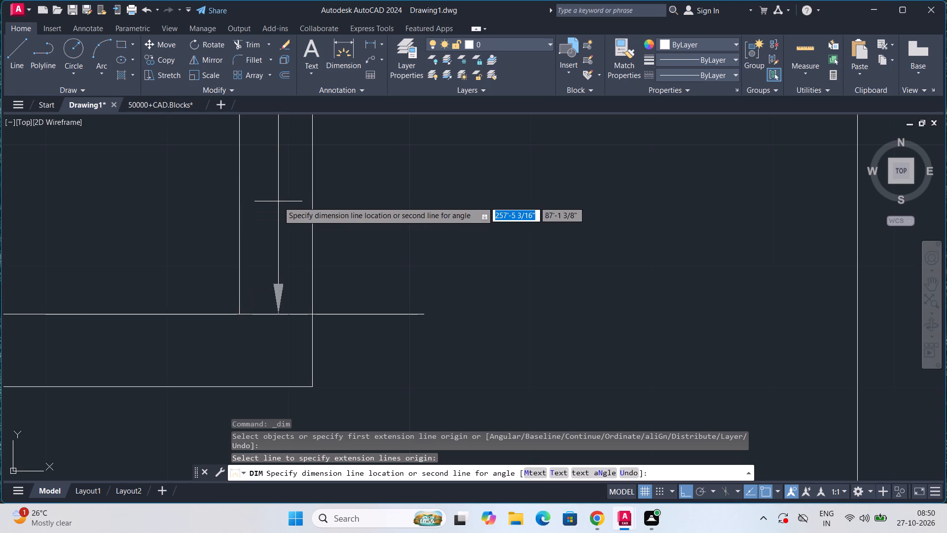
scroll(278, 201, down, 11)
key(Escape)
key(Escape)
Measure the house's east wall thickness between its inner and outer faces with a linear dimension.
scroll(278, 201, up, 3)
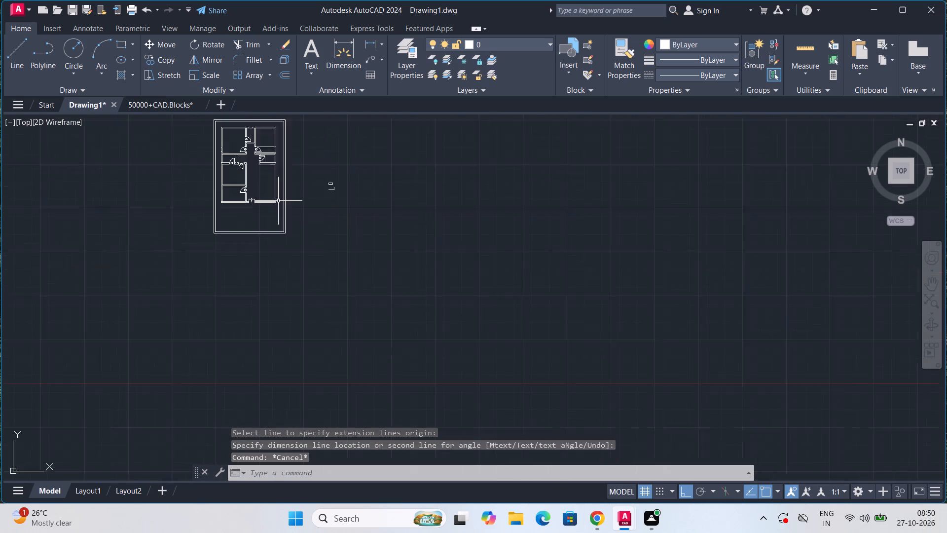
scroll(278, 201, up, 3)
middle_drag(279, 201, 276, 358)
click(368, 38)
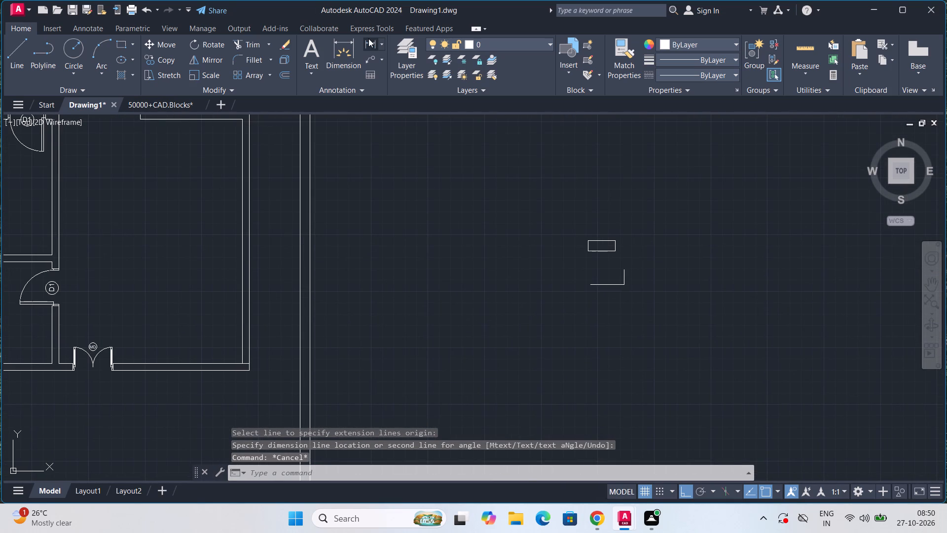
scroll(296, 193, up, 2)
scroll(191, 218, down, 4)
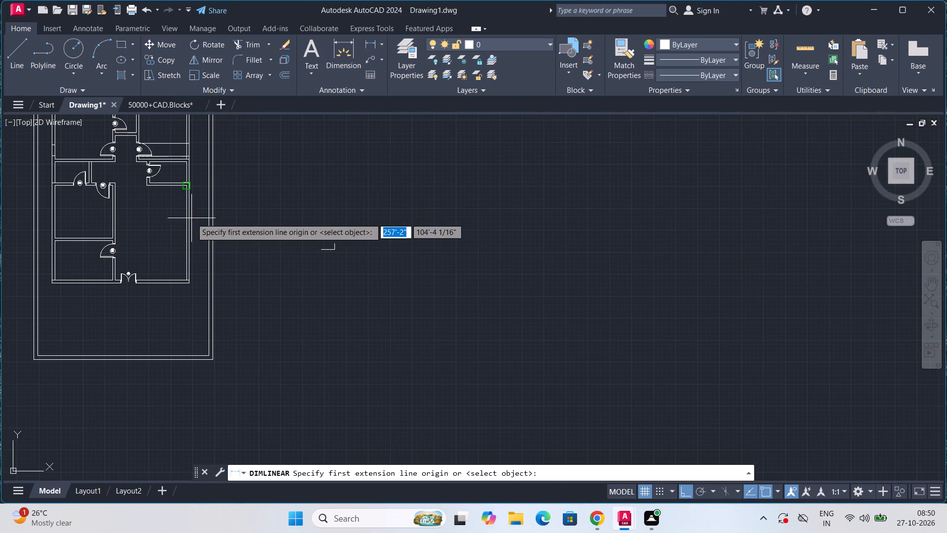
scroll(173, 254, up, 6)
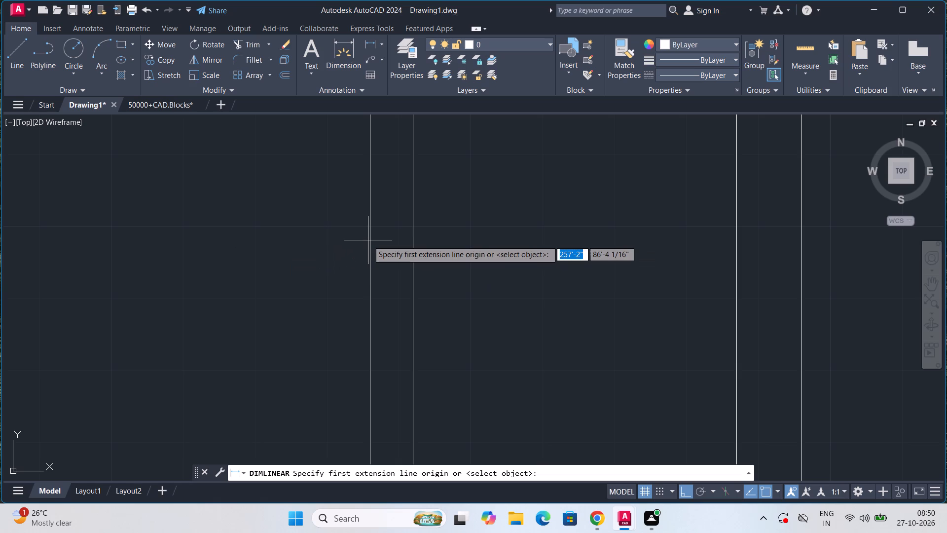
click(368, 240)
click(413, 237)
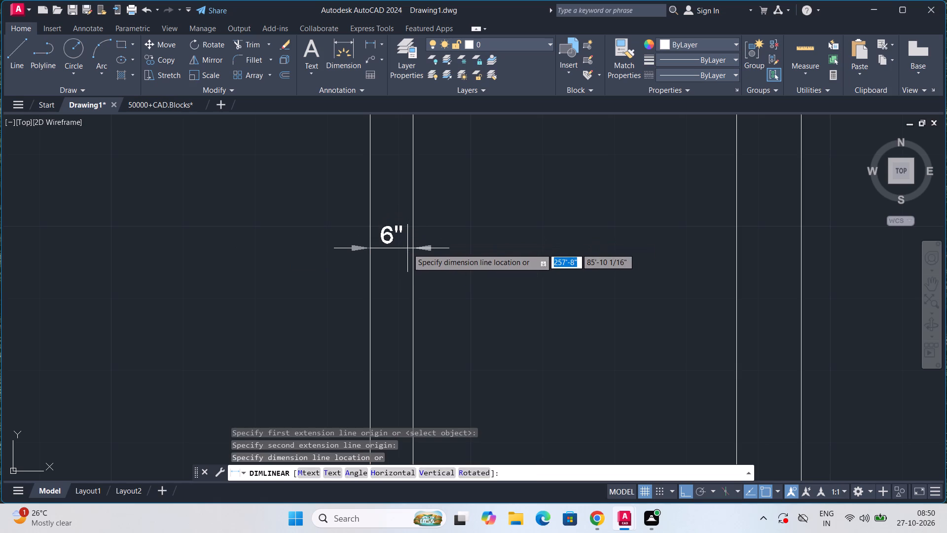
key(Escape)
key(Escape)
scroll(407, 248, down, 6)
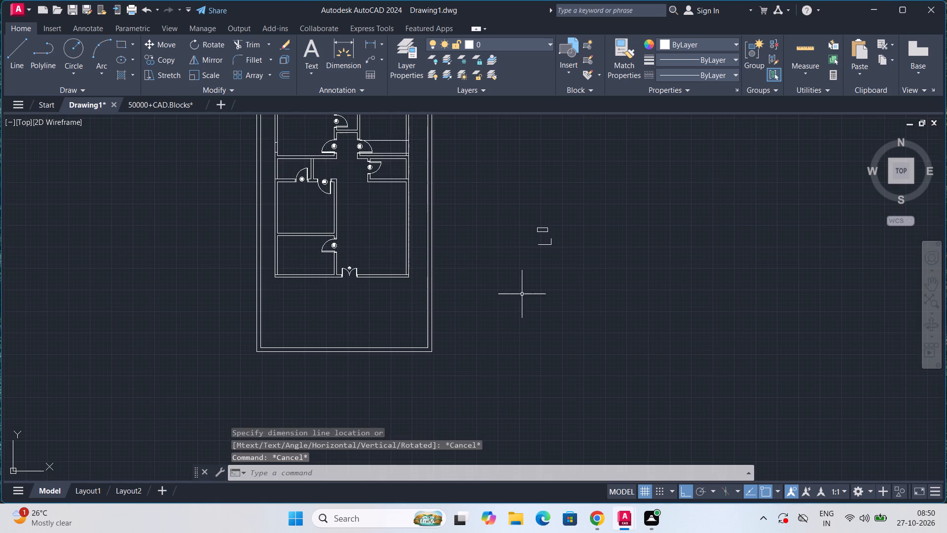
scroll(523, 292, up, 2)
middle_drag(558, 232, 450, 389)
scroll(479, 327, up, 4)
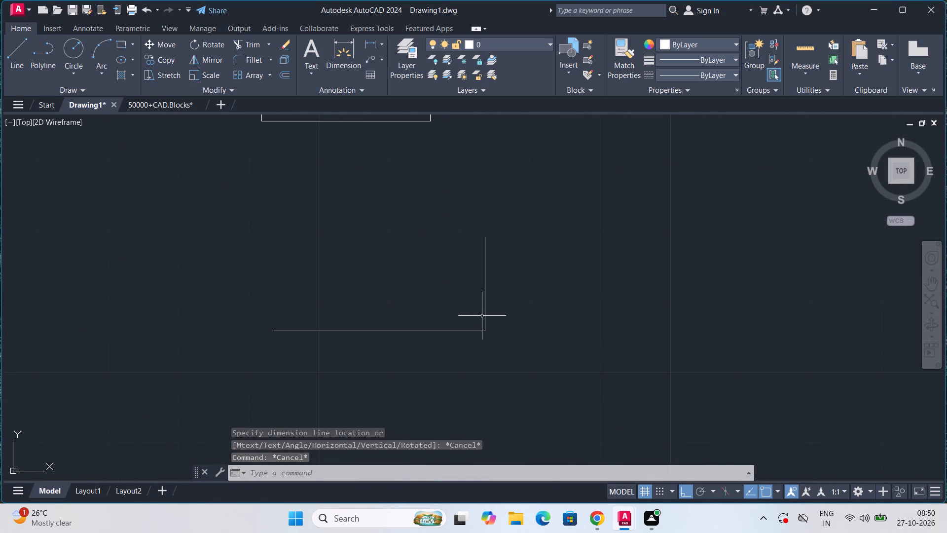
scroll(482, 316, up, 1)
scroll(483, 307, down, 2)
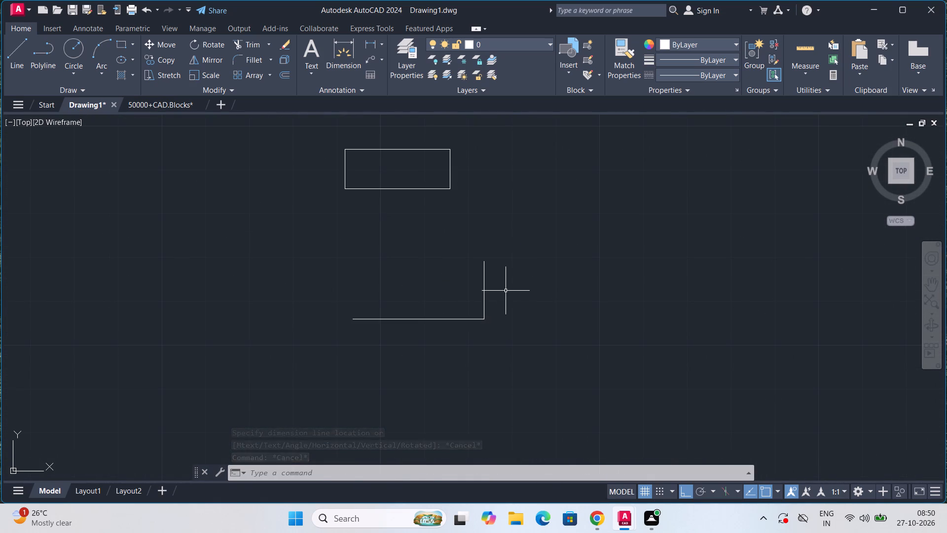
Erase the vertical segments rising from the east end of the 2'6" line, keeping only the horizontal line.
drag(506, 291, 474, 294)
key(Delete)
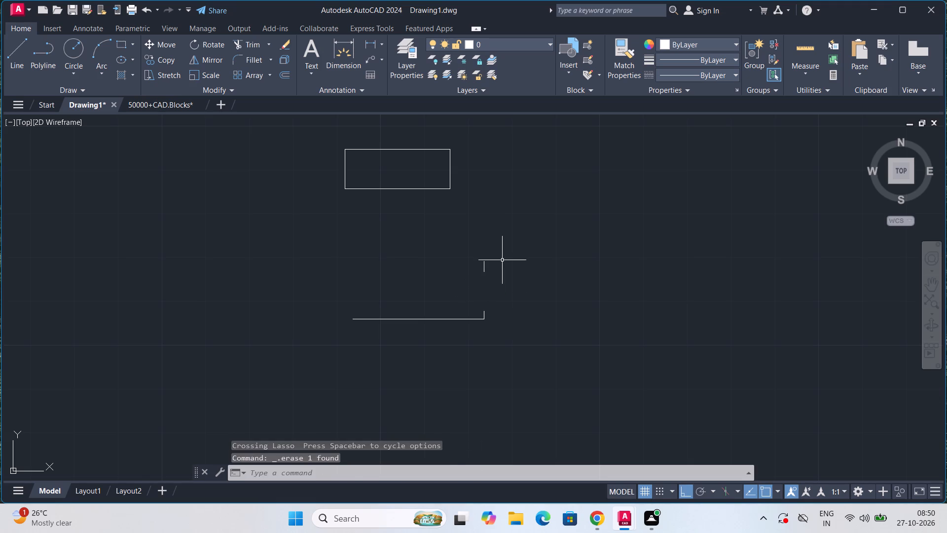
drag(499, 262, 473, 273)
key(Delete)
scroll(489, 305, up, 3)
drag(481, 355, 443, 345)
key(Delete)
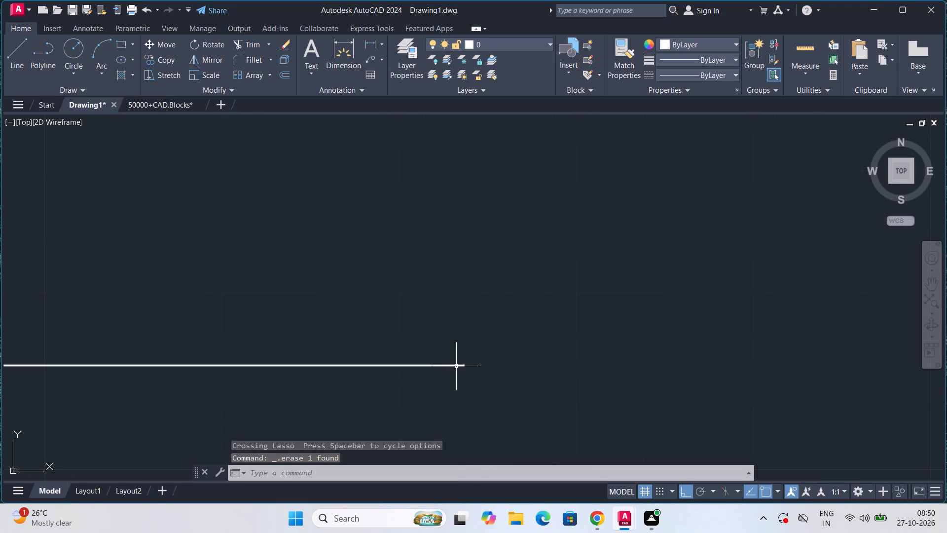
Draw a 6" vertical line upward from the east end of the 2'6" line as the outline's east edge.
key(l)
key(Return)
scroll(458, 366, up, 2)
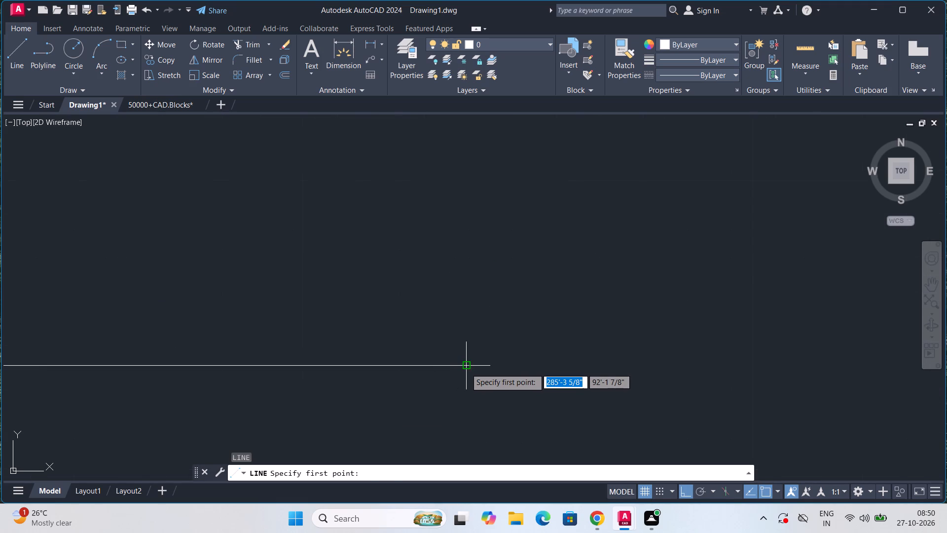
click(466, 367)
key(6)
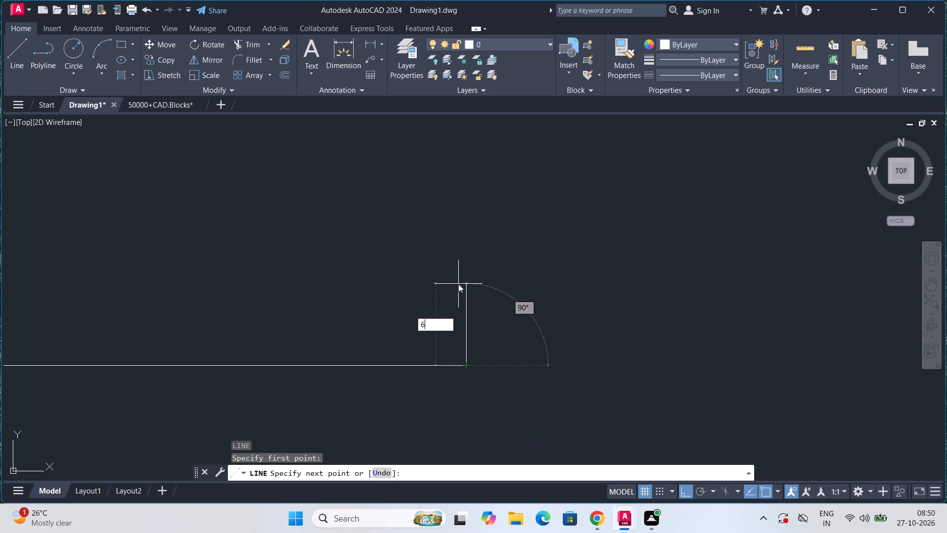
key(shift+quotedbl)
key(Return)
scroll(458, 277, down, 3)
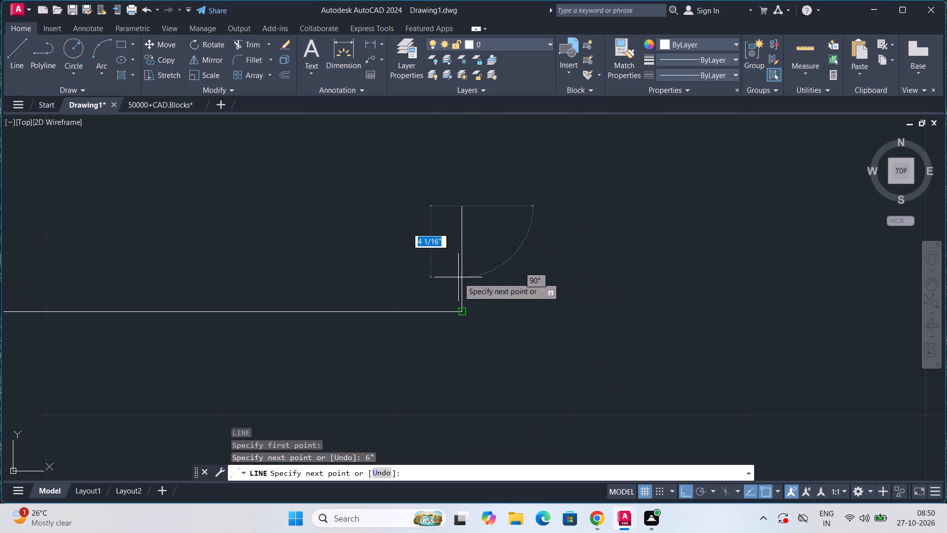
click(463, 208)
scroll(301, 223, down, 5)
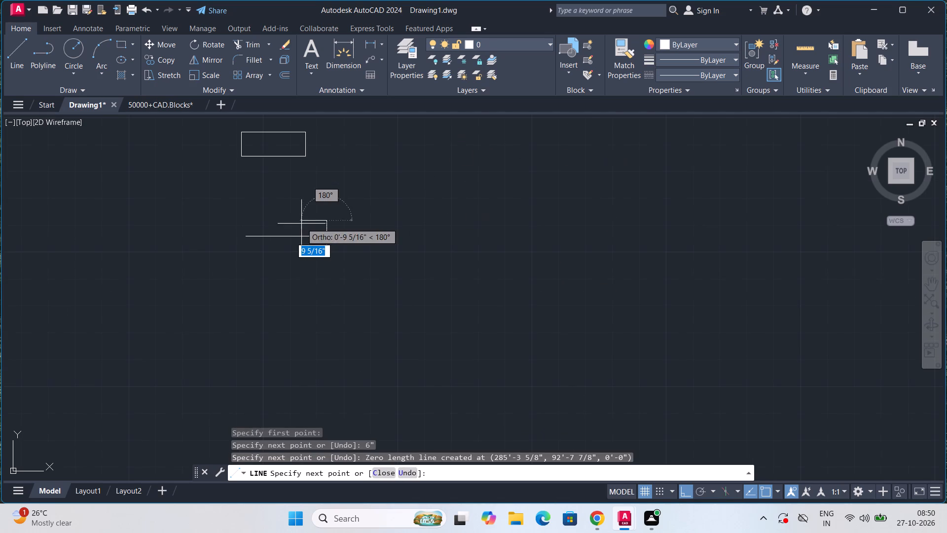
Draw the 2'6" top edge westward and close the outline down to the bottom line's west end.
scroll(278, 217, up, 3)
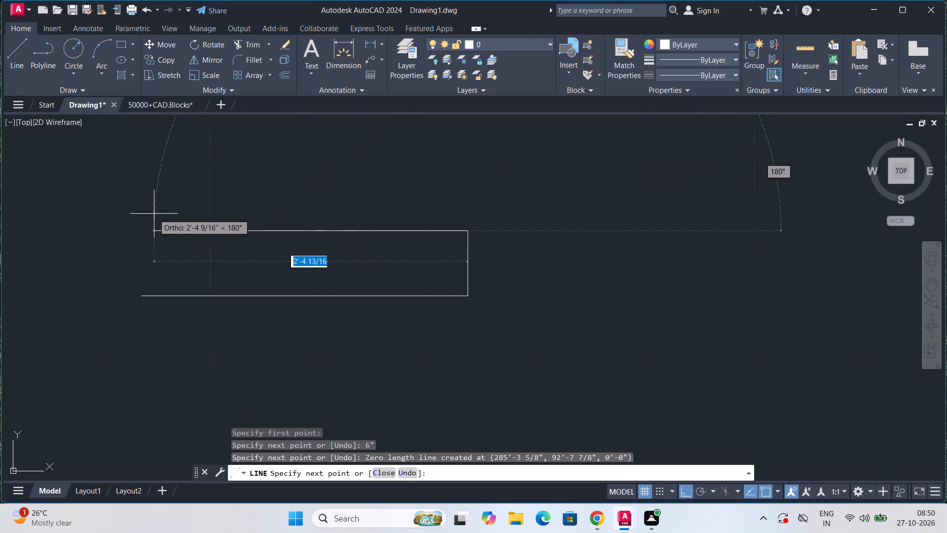
scroll(146, 217, up, 2)
key(2)
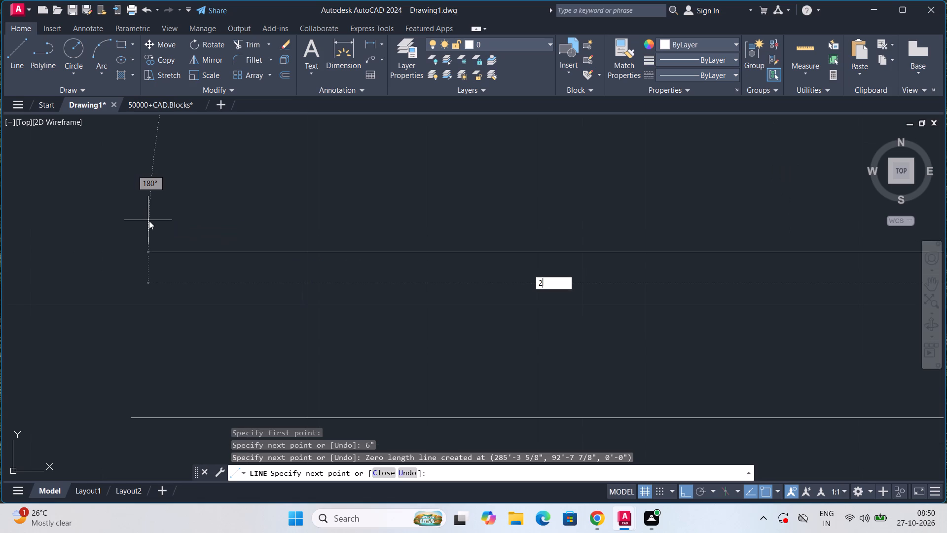
key(apostrophe)
text(6")
key(Return)
scroll(149, 220, down, 3)
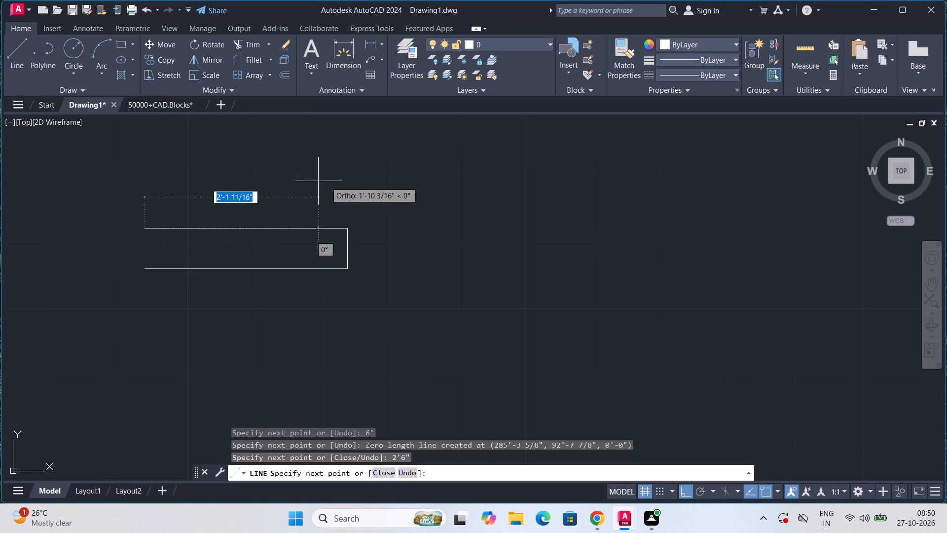
scroll(149, 258, up, 5)
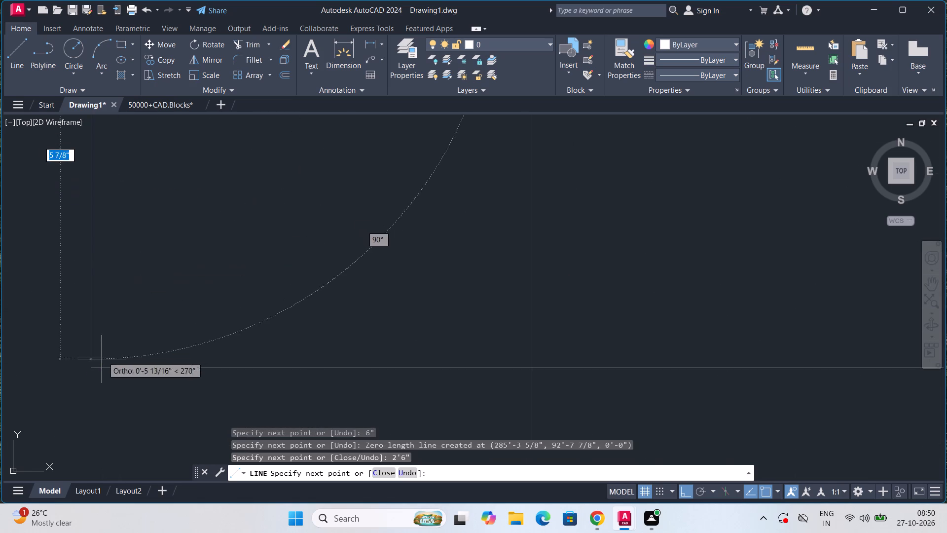
click(94, 370)
scroll(94, 370, down, 3)
key(Escape)
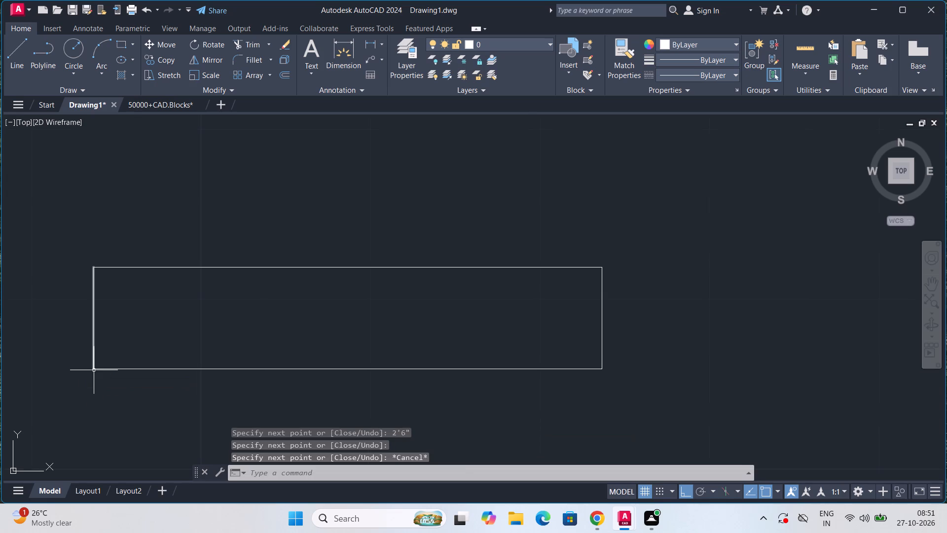
Erase the upper 2' rectangle's east, top and west edges, keeping only its bottom edge.
scroll(94, 370, down, 3)
middle_drag(152, 276, 217, 380)
scroll(218, 370, up, 2)
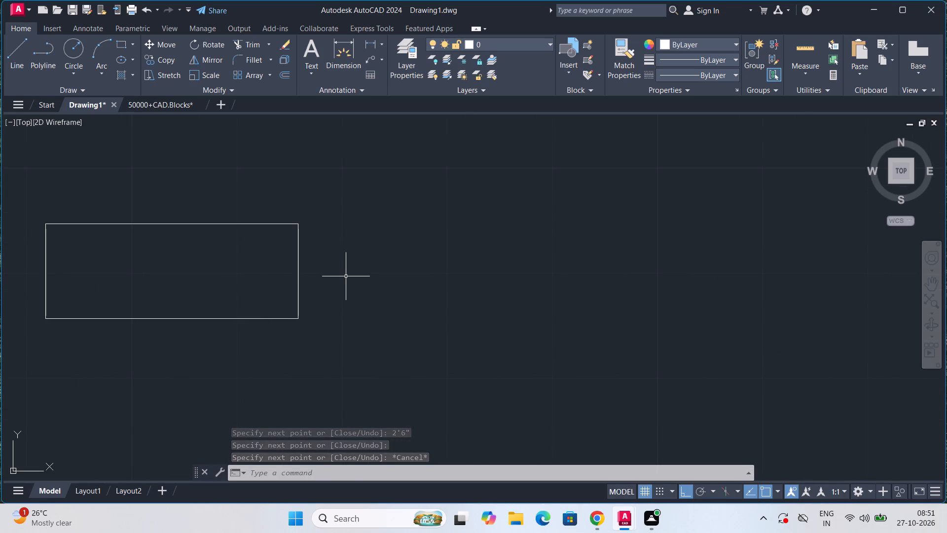
drag(365, 276, 229, 185)
key(Delete)
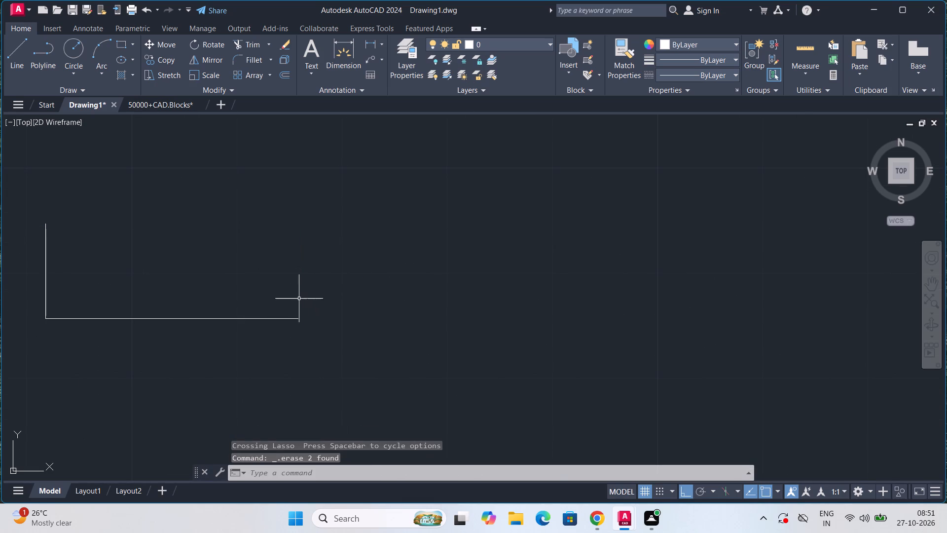
drag(155, 254, 29, 253)
key(Delete)
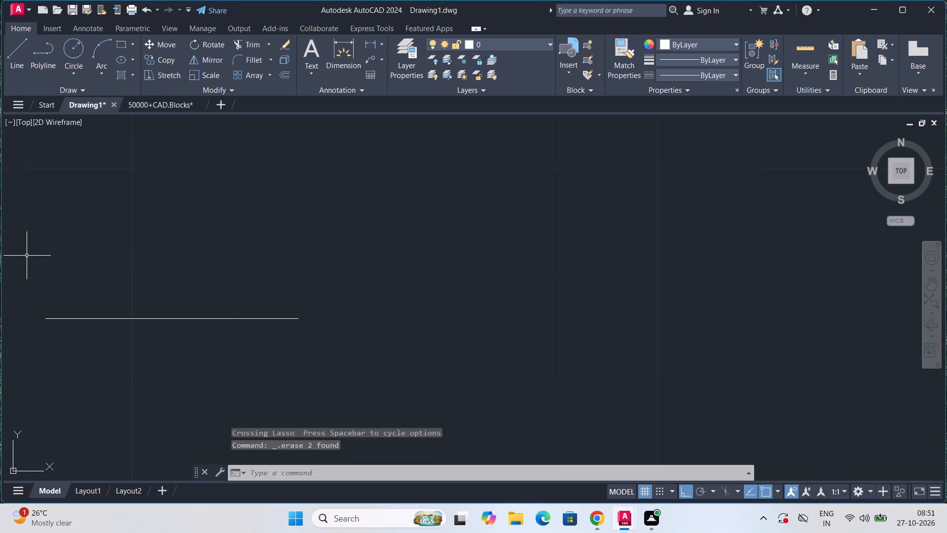
Draw a 6" vertical line upward from the east end of the remaining 2' line.
scroll(105, 301, up, 1)
key(l)
key(Return)
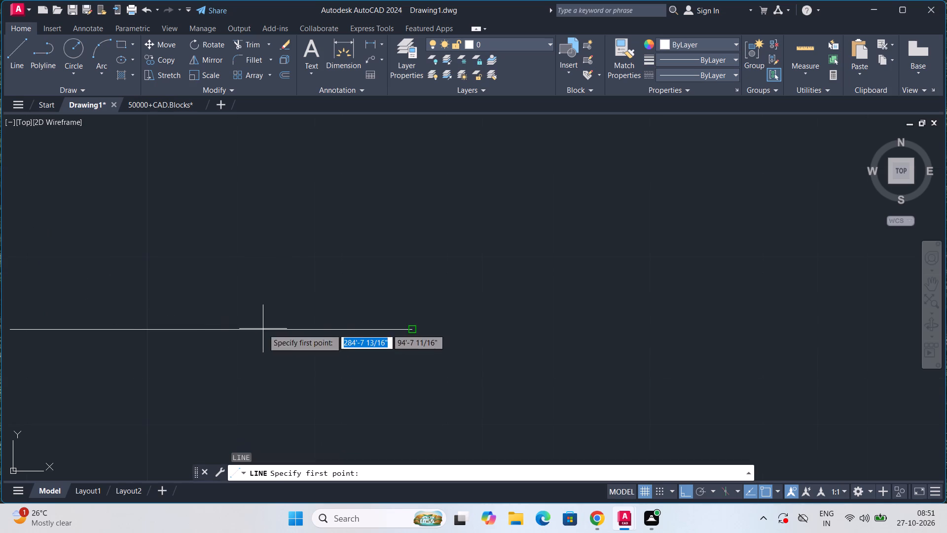
scroll(400, 333, up, 3)
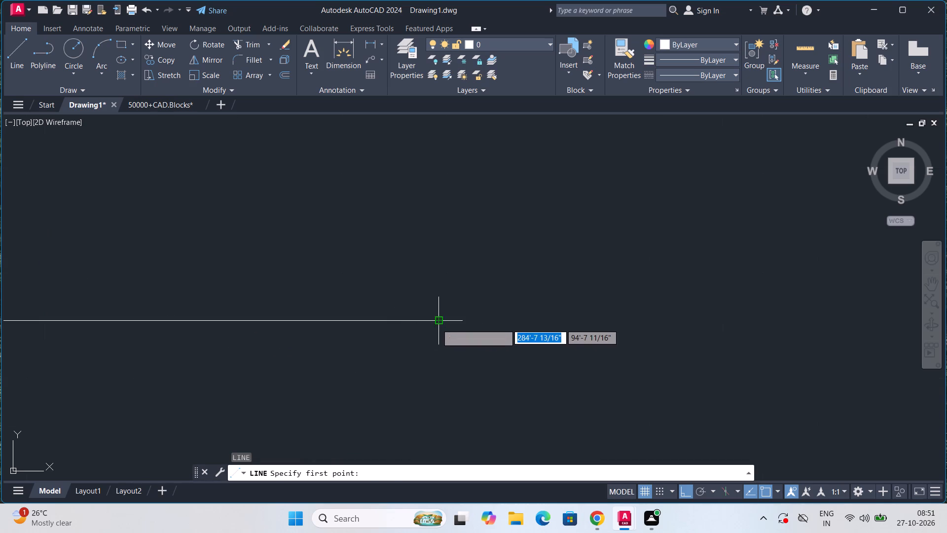
click(437, 324)
scroll(431, 246, down, 2)
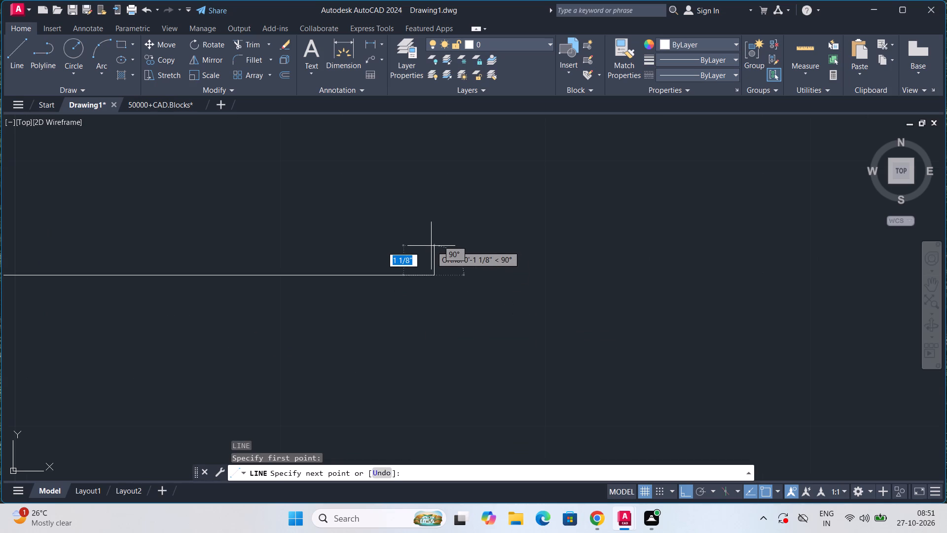
text(6")
key(Return)
scroll(429, 236, down, 3)
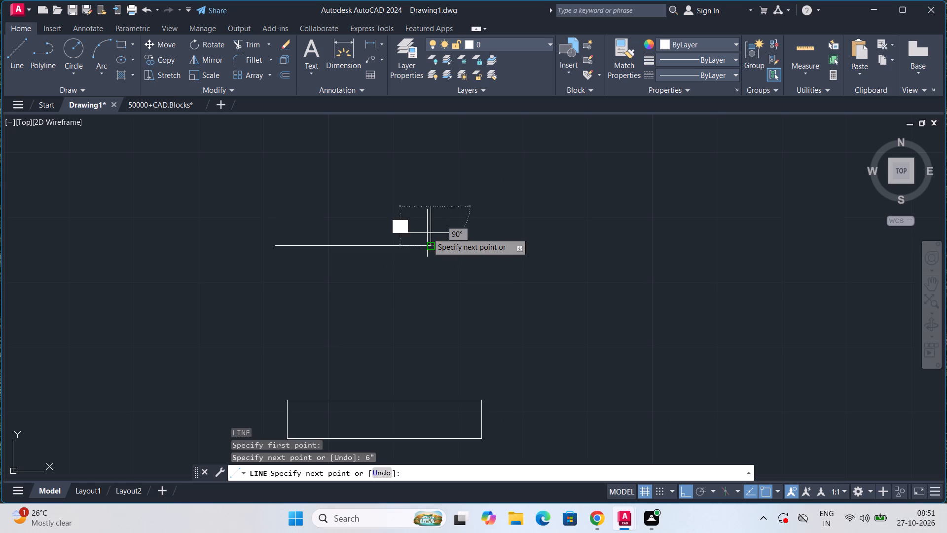
Draw the 2' top edge westward and close the upper rectangle down to the bottom line's west end.
scroll(285, 218, up, 1)
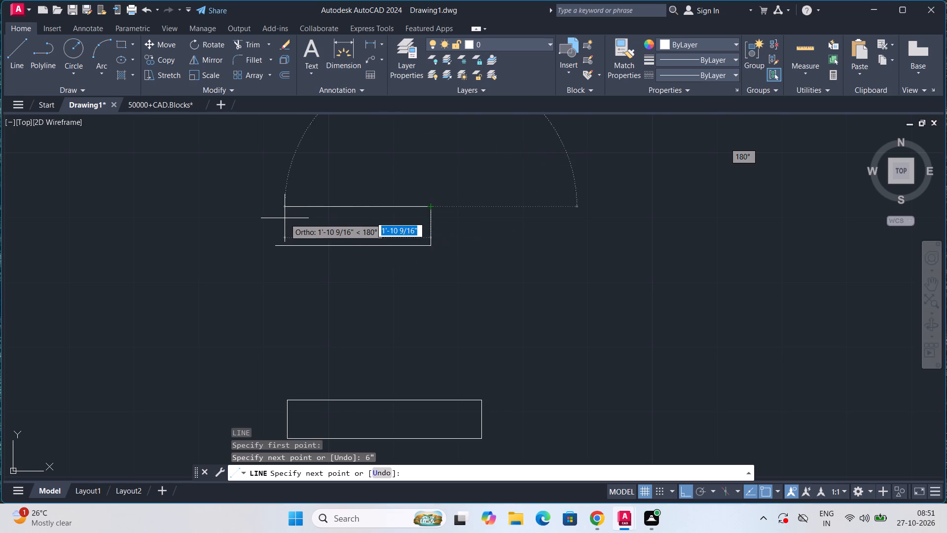
key(2)
key(apostrophe)
key(Return)
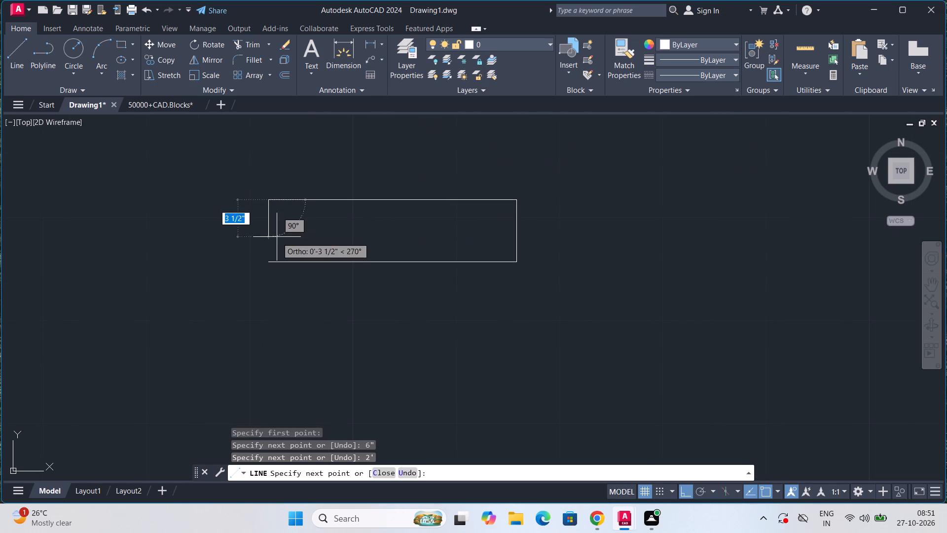
scroll(270, 251, up, 5)
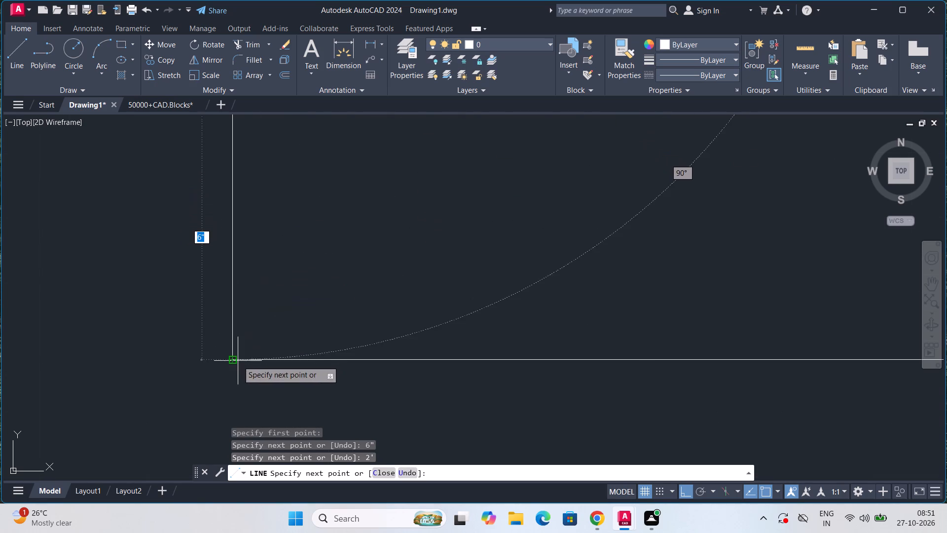
click(238, 361)
scroll(236, 355, down, 4)
key(Escape)
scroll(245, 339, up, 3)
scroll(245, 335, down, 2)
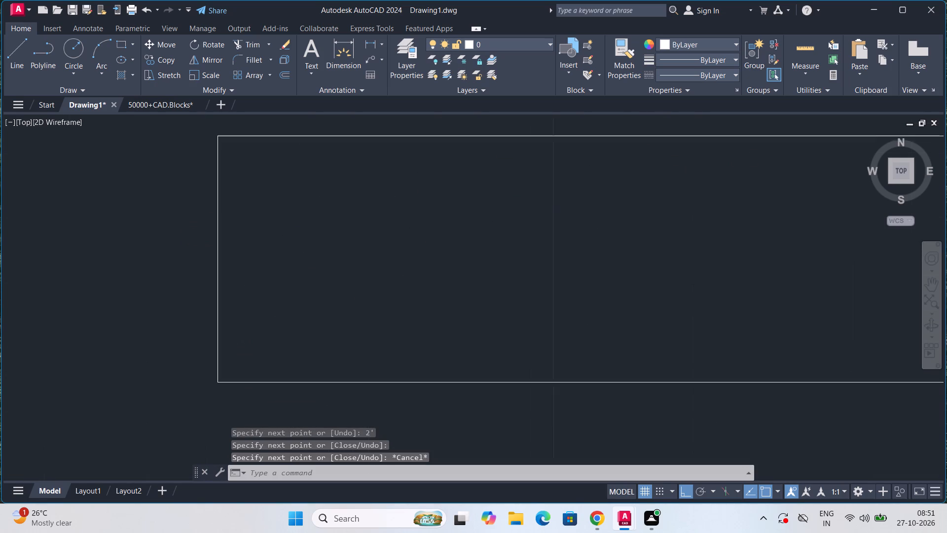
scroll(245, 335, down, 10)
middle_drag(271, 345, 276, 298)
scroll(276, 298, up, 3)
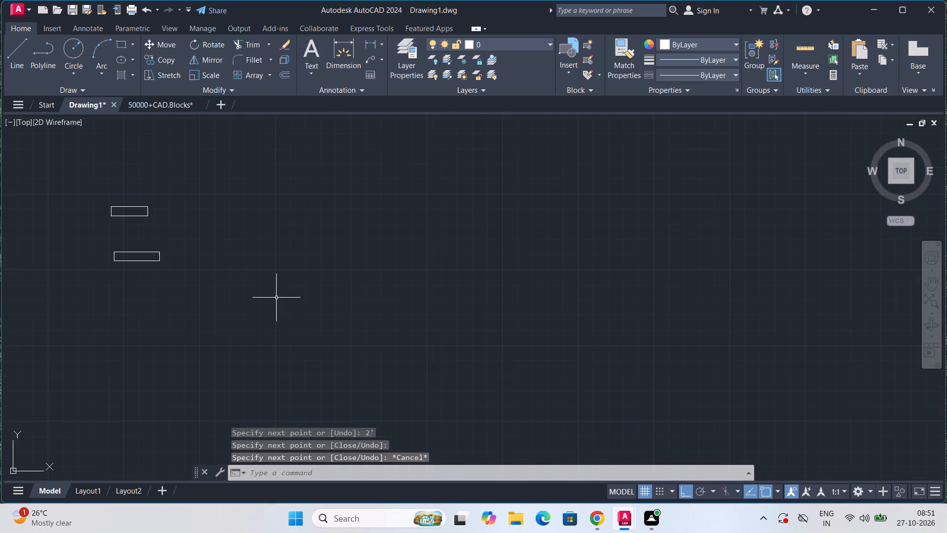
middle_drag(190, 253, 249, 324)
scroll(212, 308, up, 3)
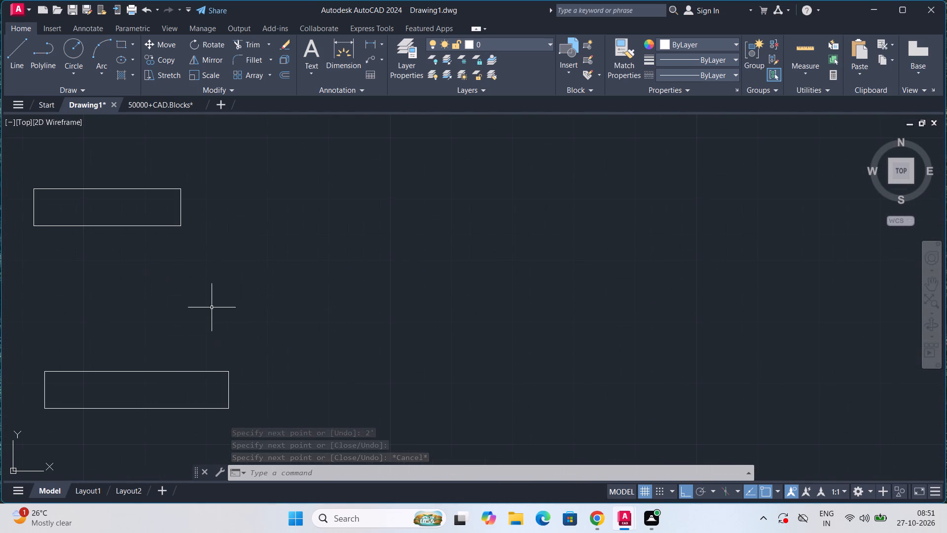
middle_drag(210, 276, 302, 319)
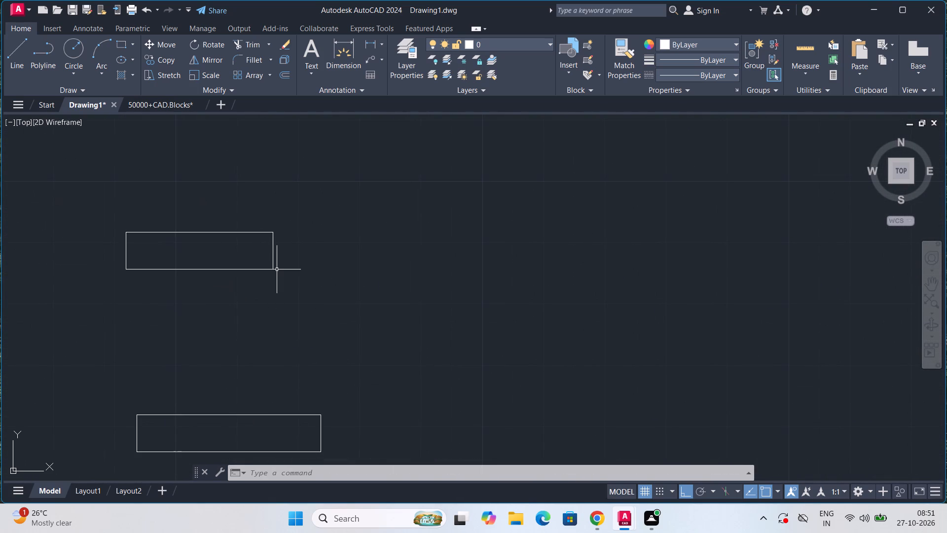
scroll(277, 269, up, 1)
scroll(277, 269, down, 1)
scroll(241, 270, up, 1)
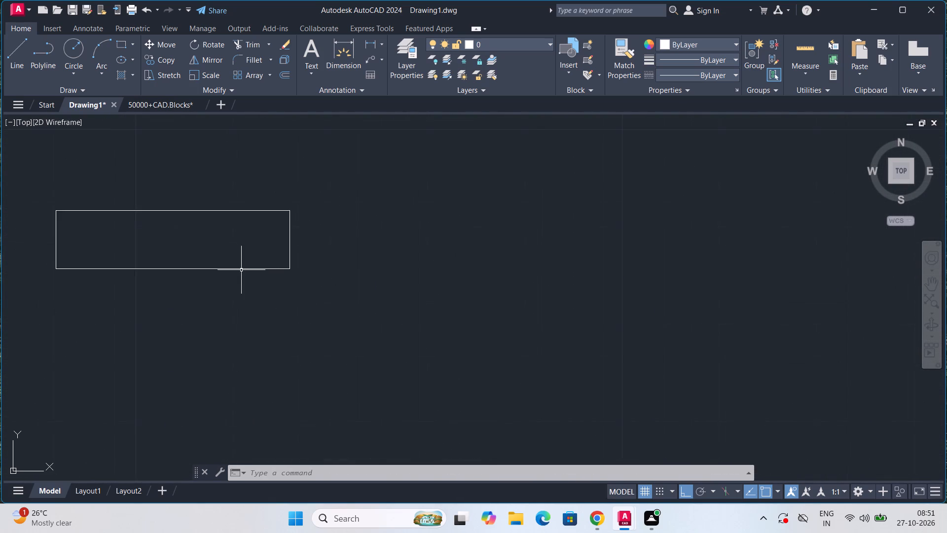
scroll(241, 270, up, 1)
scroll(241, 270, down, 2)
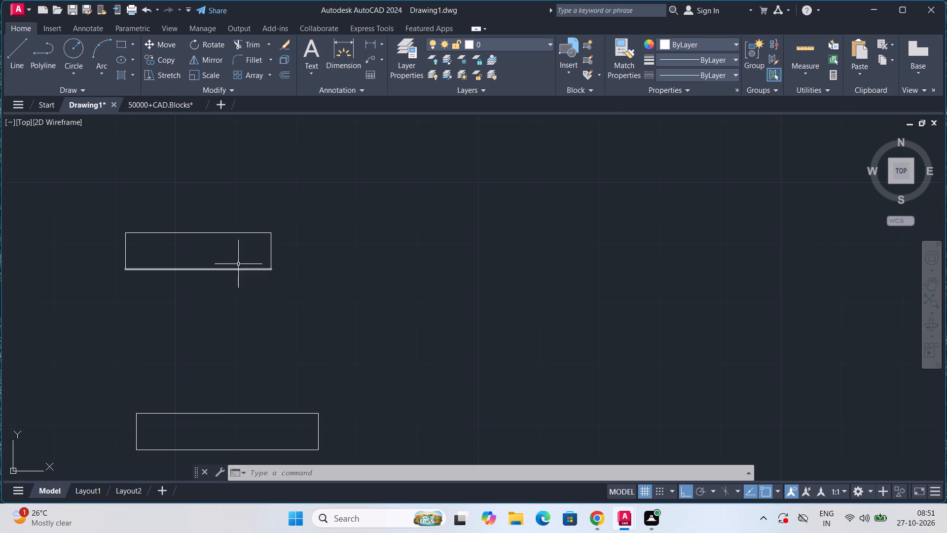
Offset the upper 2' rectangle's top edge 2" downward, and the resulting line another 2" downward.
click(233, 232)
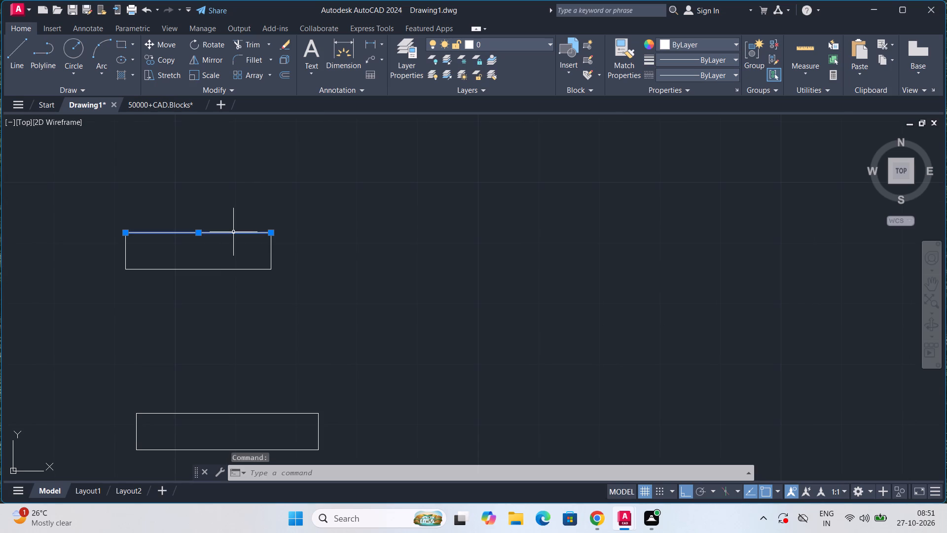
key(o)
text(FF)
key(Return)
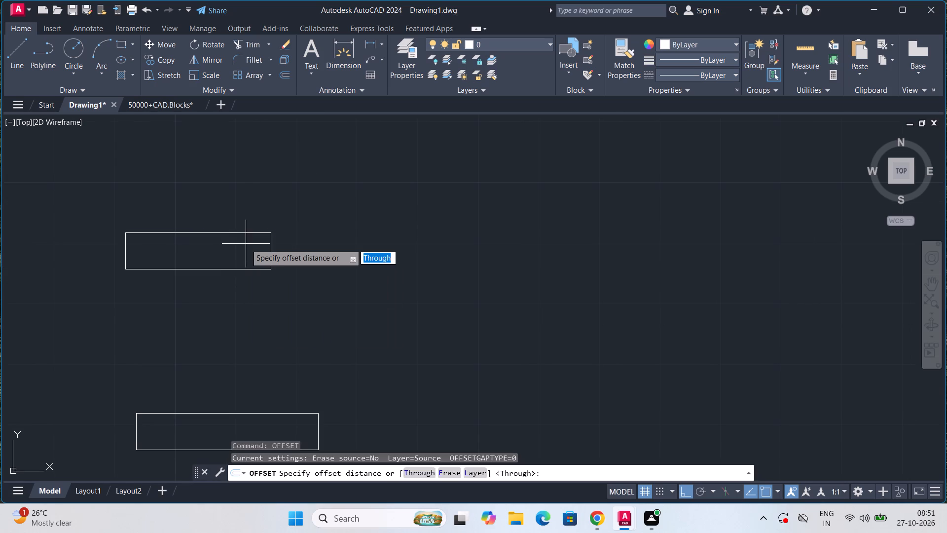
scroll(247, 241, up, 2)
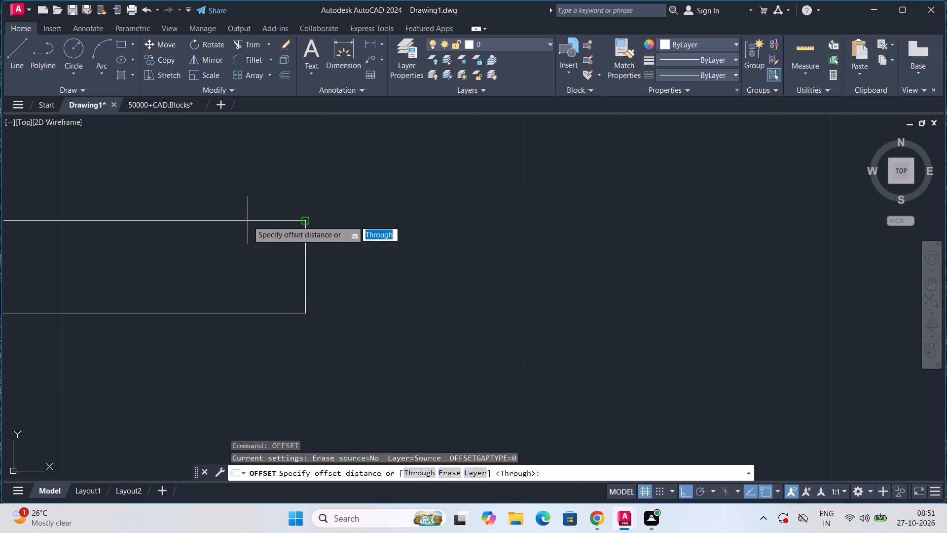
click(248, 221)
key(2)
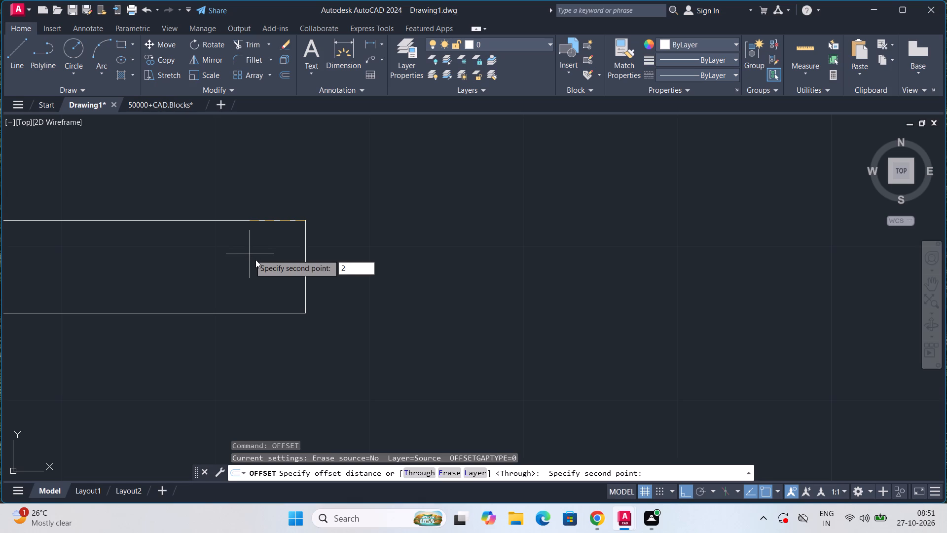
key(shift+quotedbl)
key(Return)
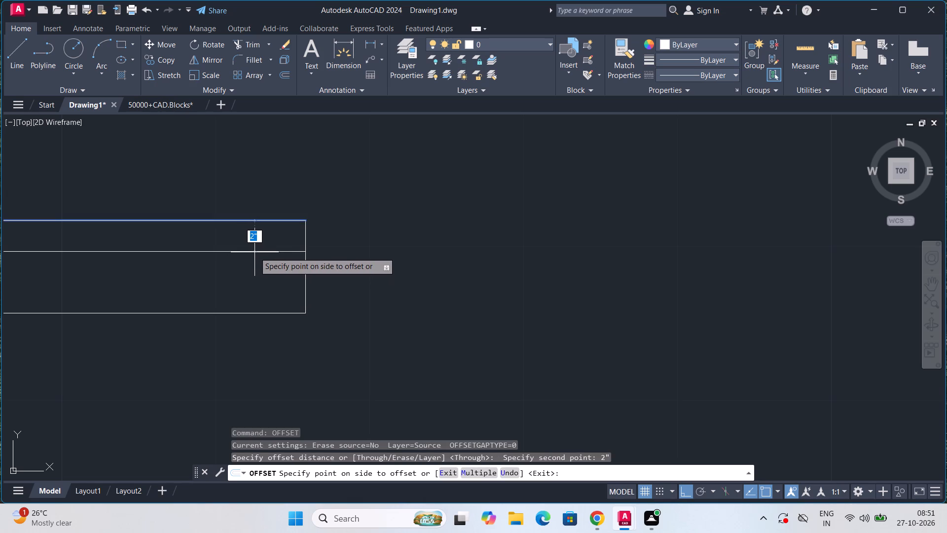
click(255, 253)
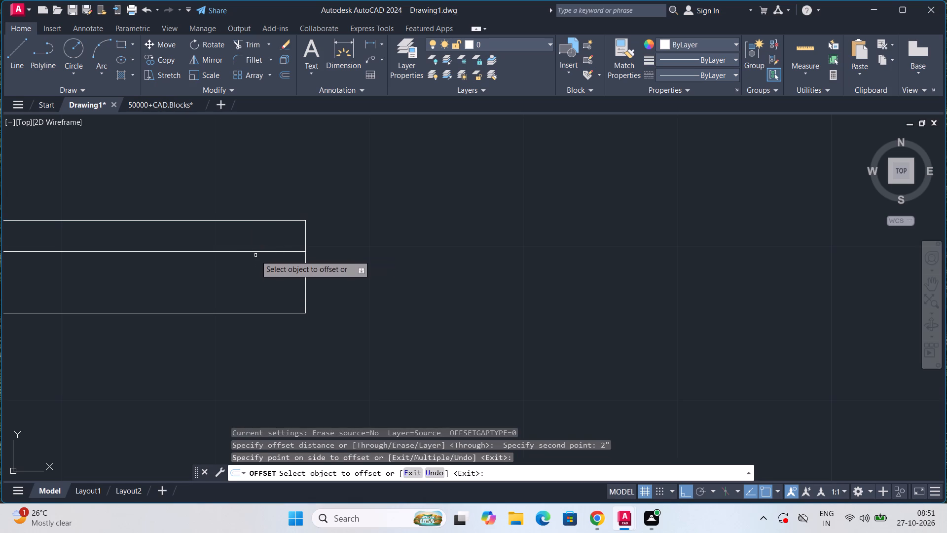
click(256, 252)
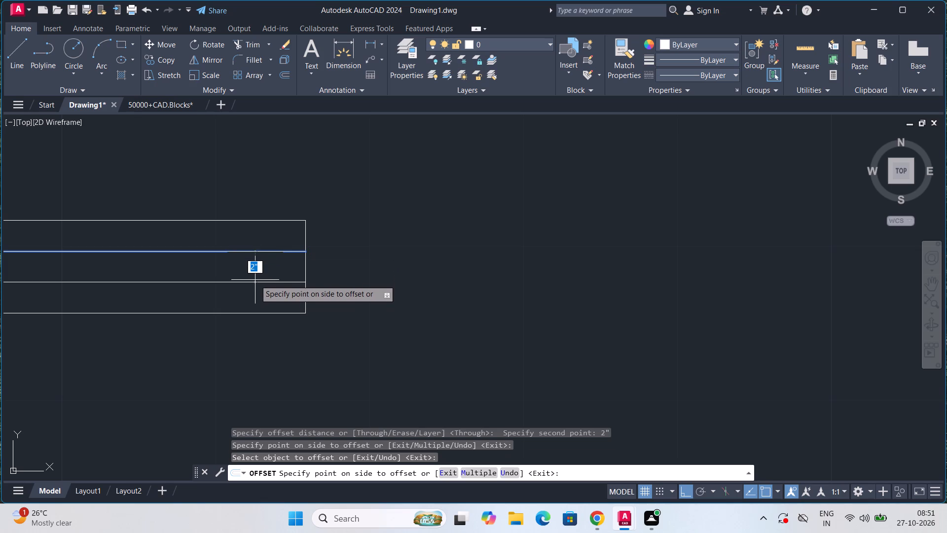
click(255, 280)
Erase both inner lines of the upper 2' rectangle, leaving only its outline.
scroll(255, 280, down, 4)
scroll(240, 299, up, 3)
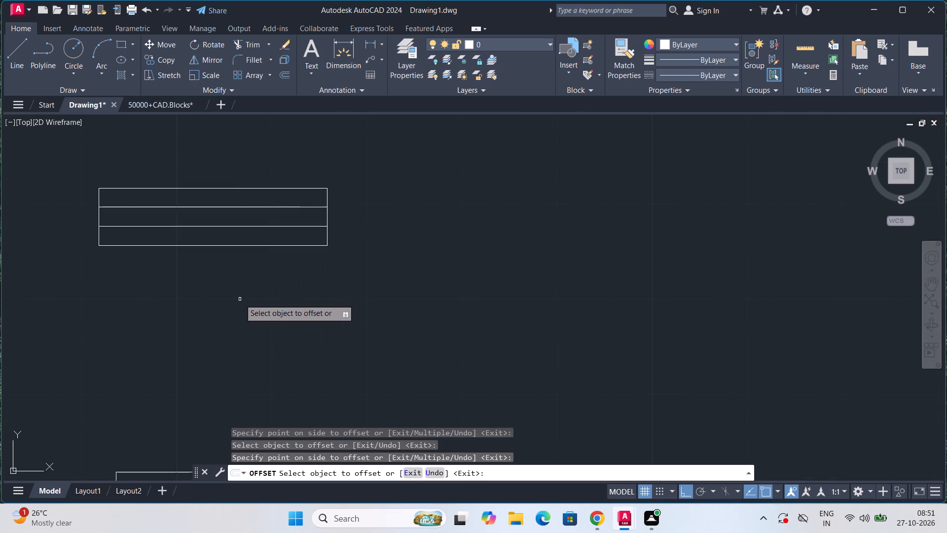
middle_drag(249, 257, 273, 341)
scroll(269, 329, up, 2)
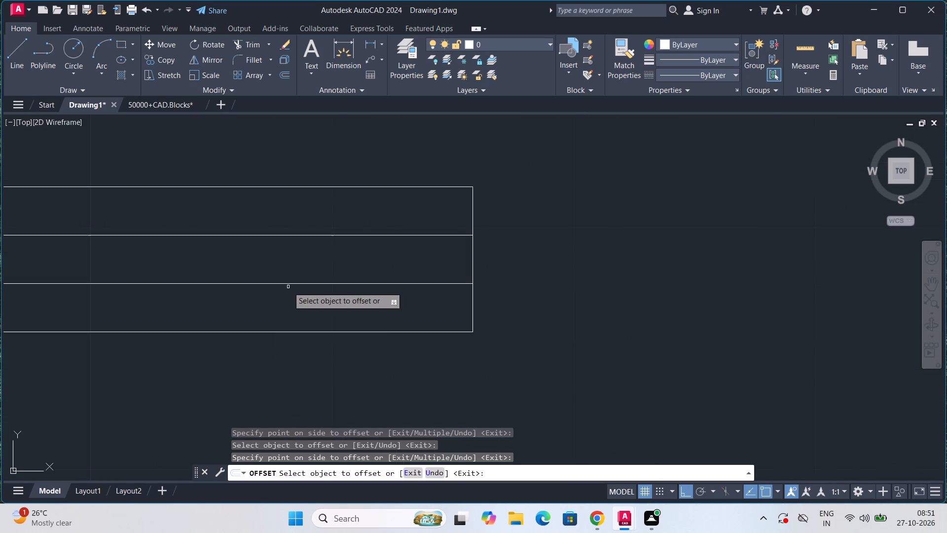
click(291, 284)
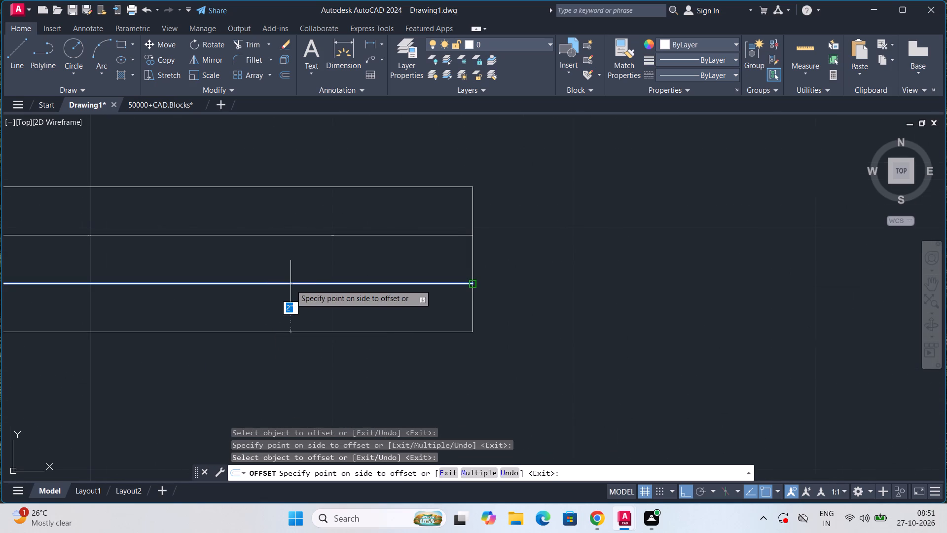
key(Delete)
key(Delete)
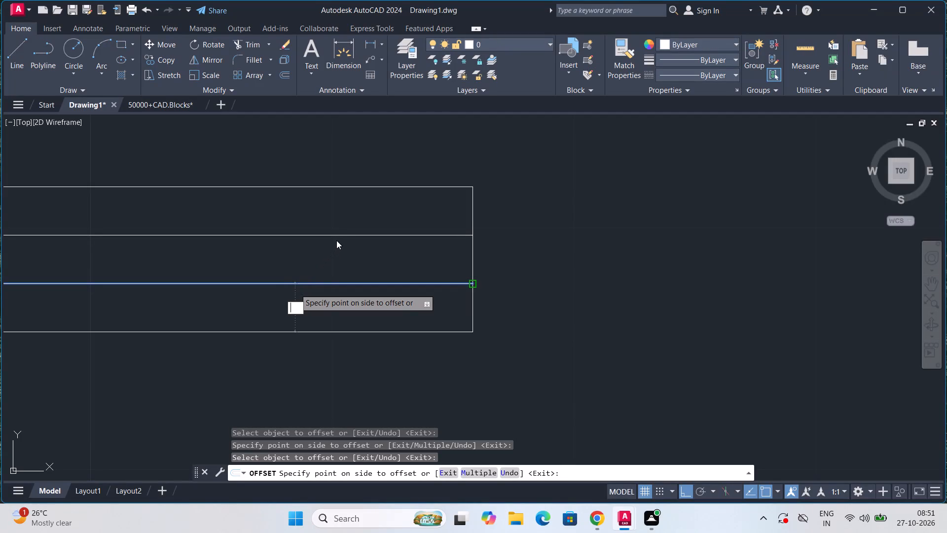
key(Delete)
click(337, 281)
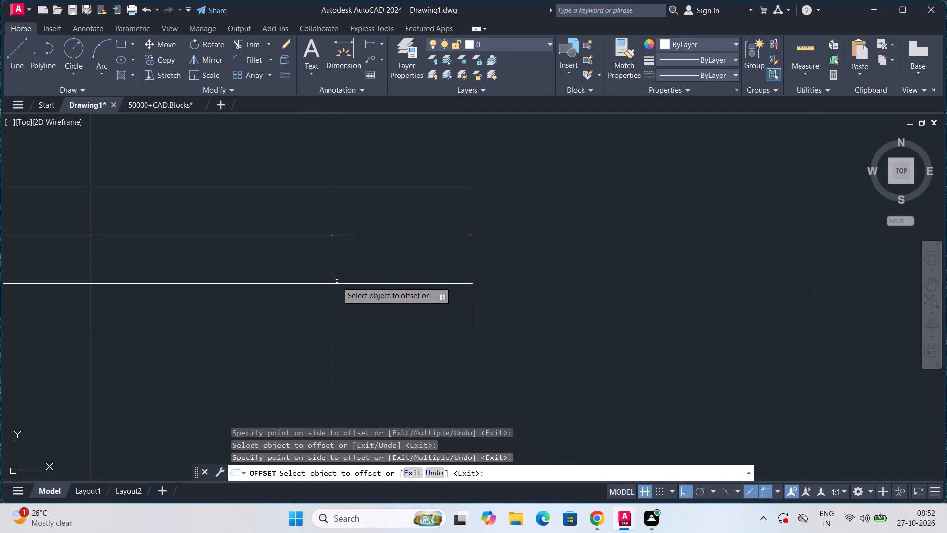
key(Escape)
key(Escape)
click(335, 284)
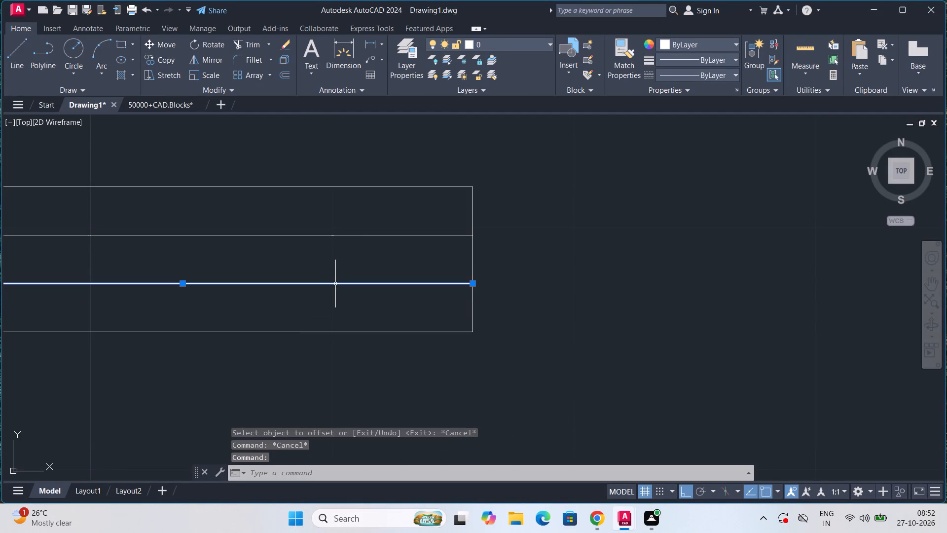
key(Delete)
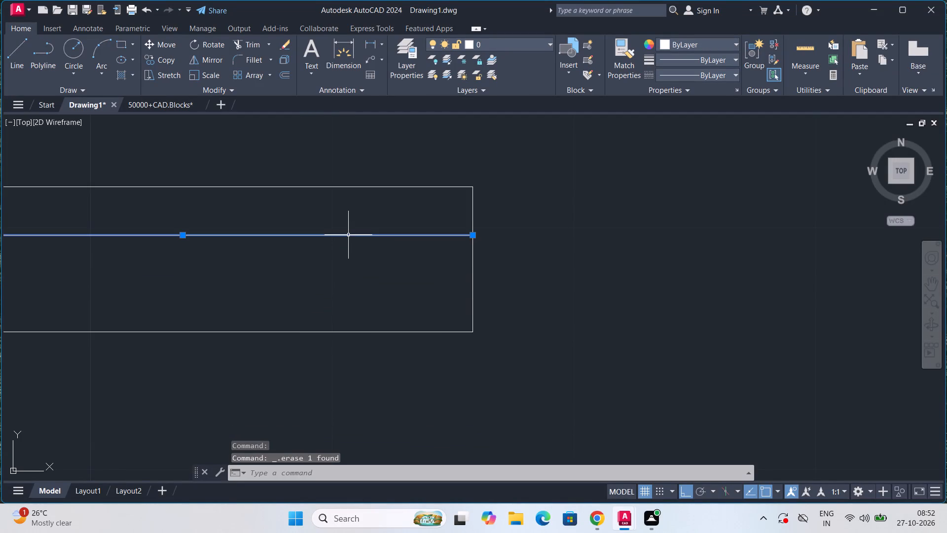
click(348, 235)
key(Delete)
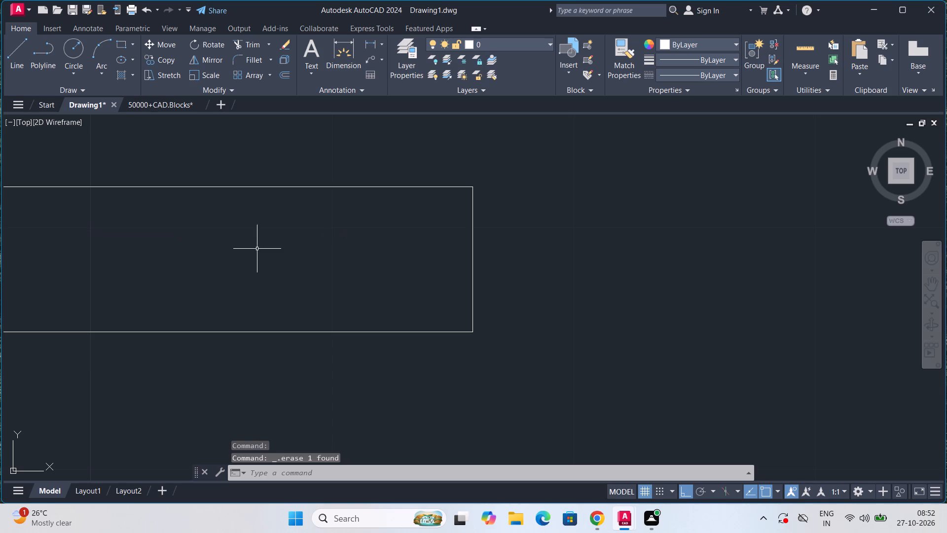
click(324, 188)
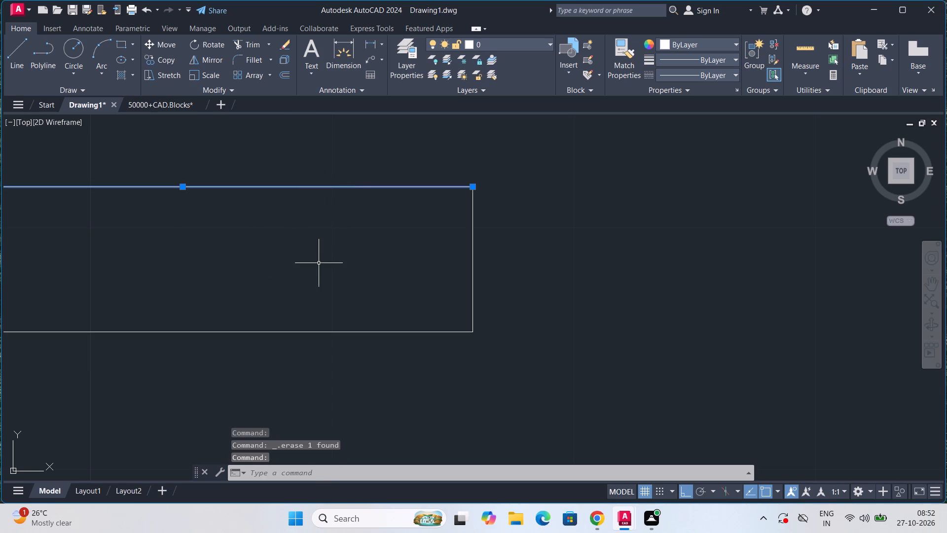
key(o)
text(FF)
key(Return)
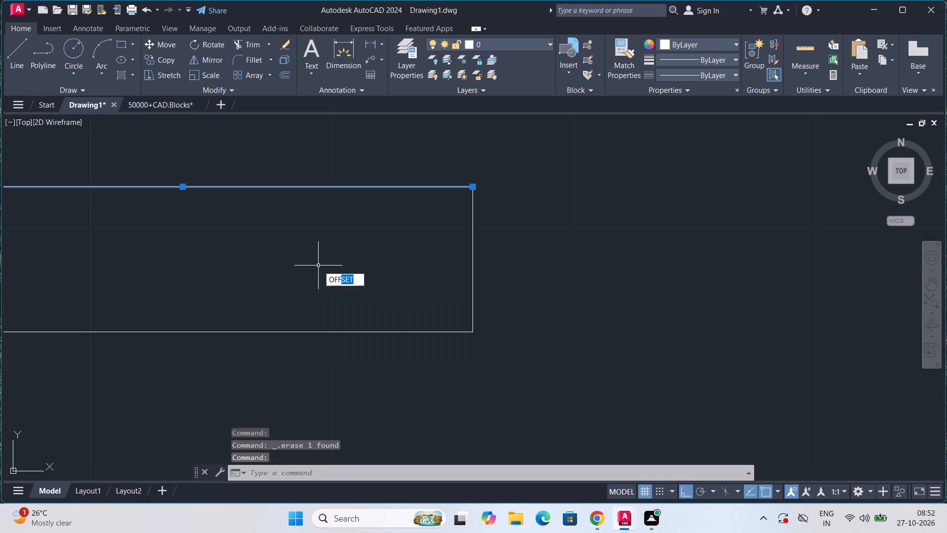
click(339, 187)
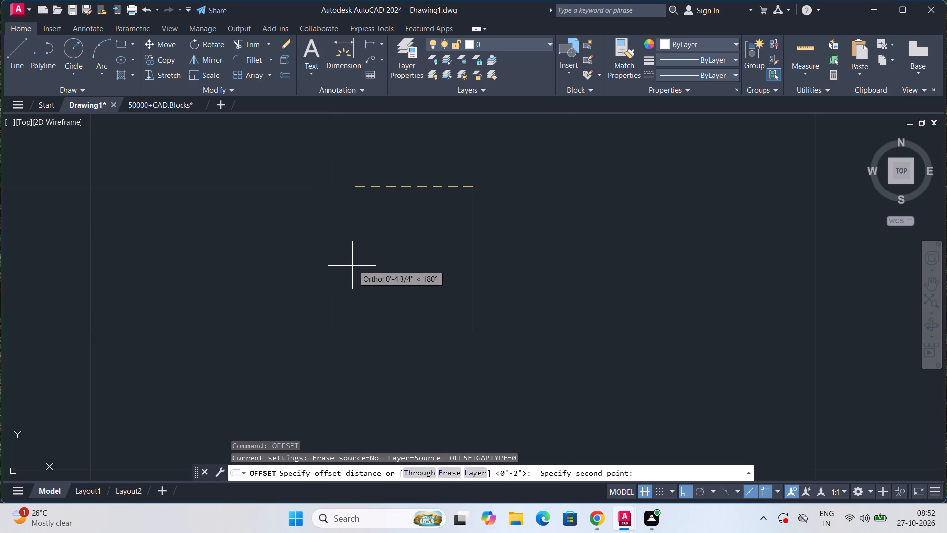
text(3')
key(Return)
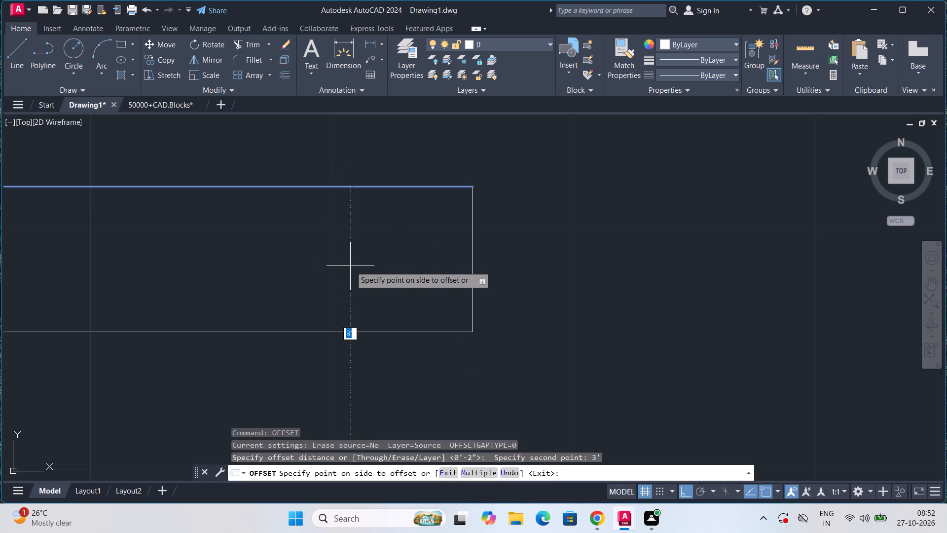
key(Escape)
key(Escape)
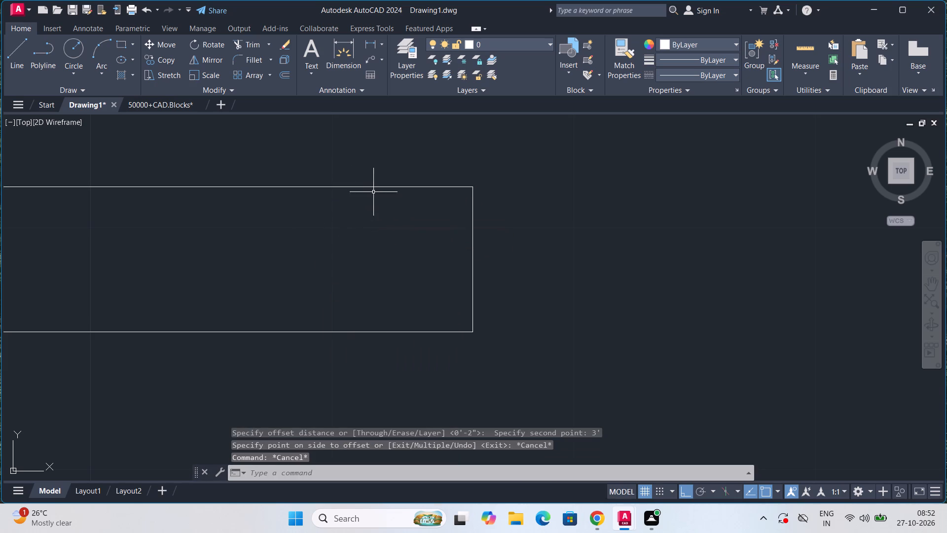
Offset the upper 2' rectangle's top edge 3" downward to place a centre line.
key(o)
key(f)
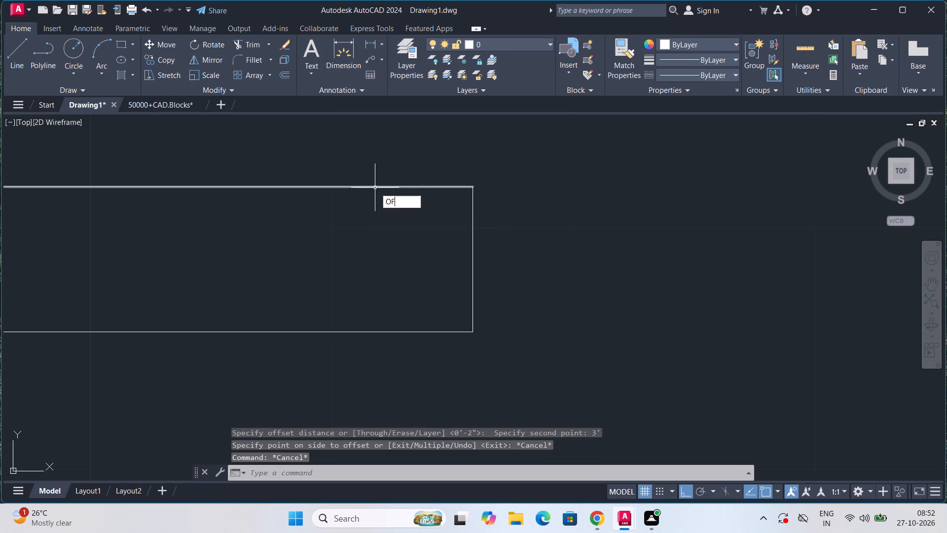
key(f)
key(Return)
click(376, 187)
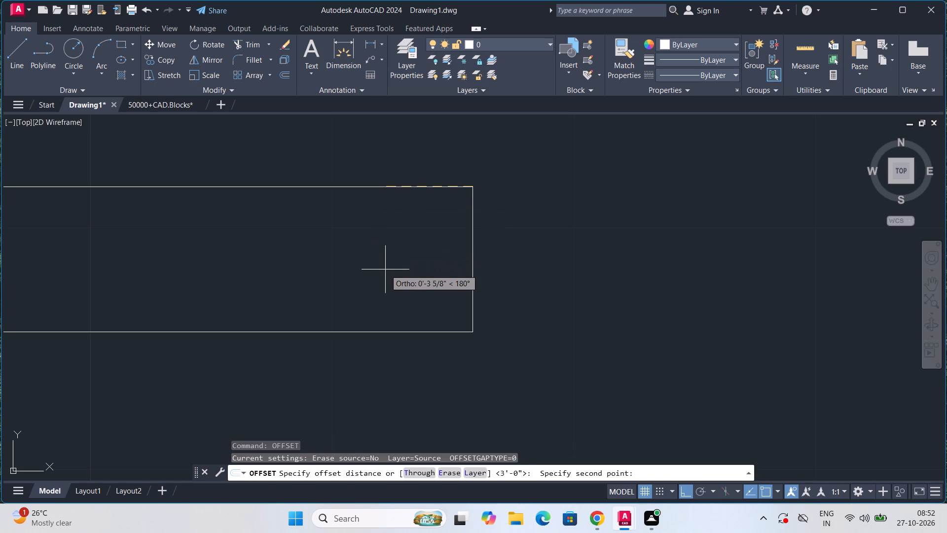
key(3)
key(shift+quotedbl)
key(Return)
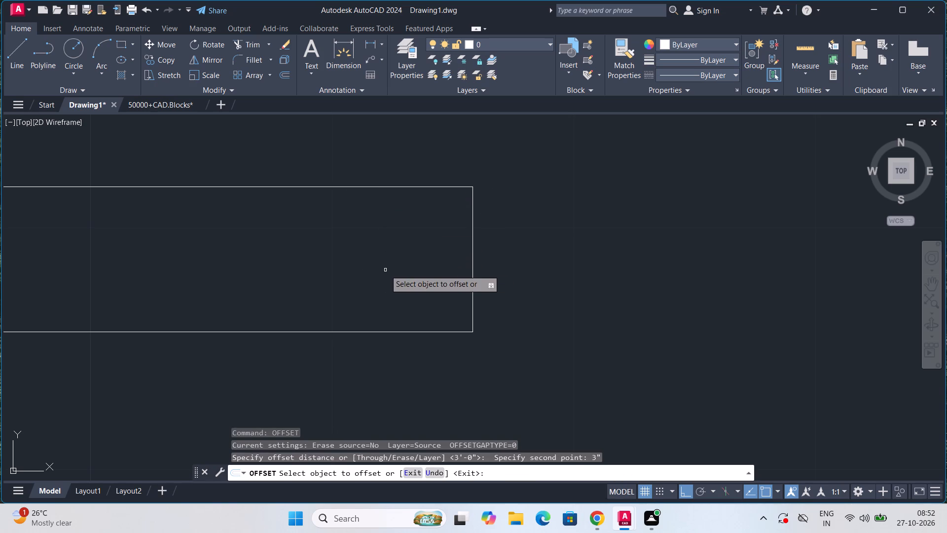
click(400, 189)
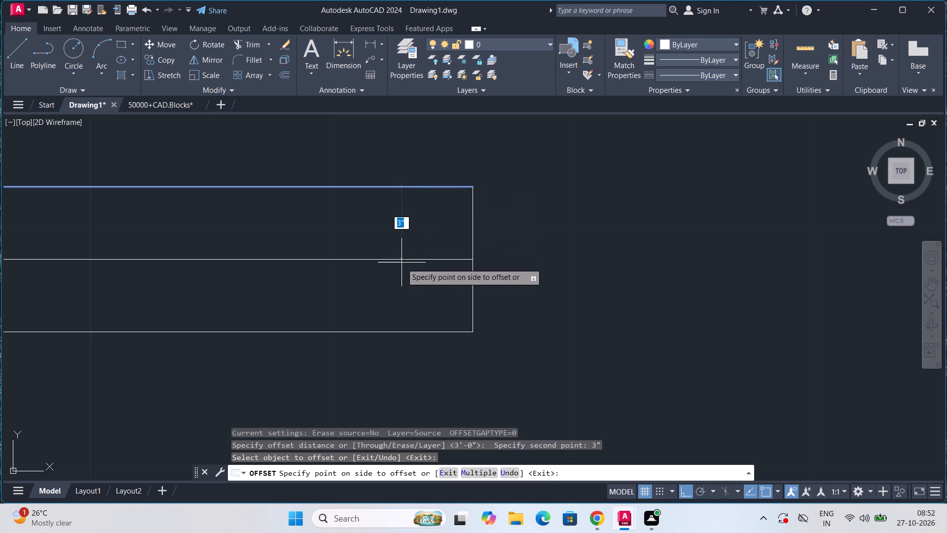
click(401, 263)
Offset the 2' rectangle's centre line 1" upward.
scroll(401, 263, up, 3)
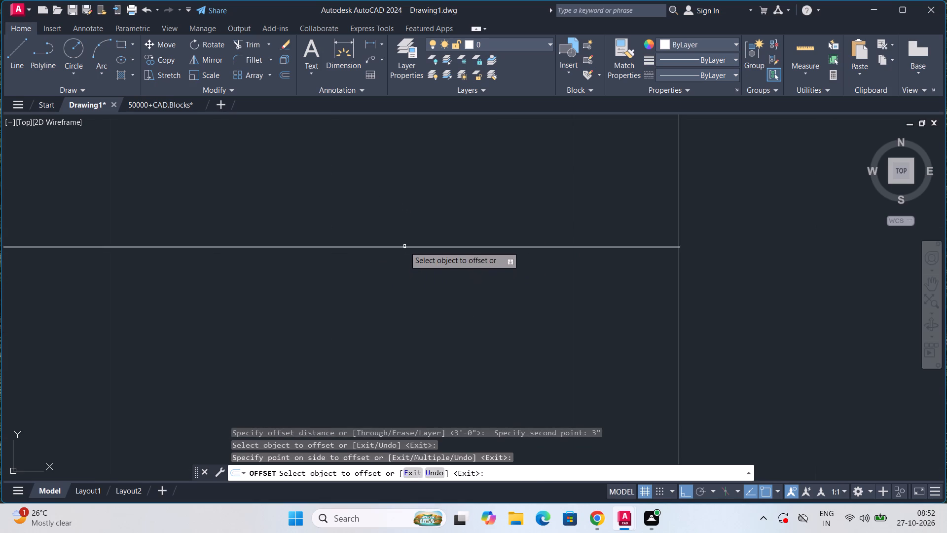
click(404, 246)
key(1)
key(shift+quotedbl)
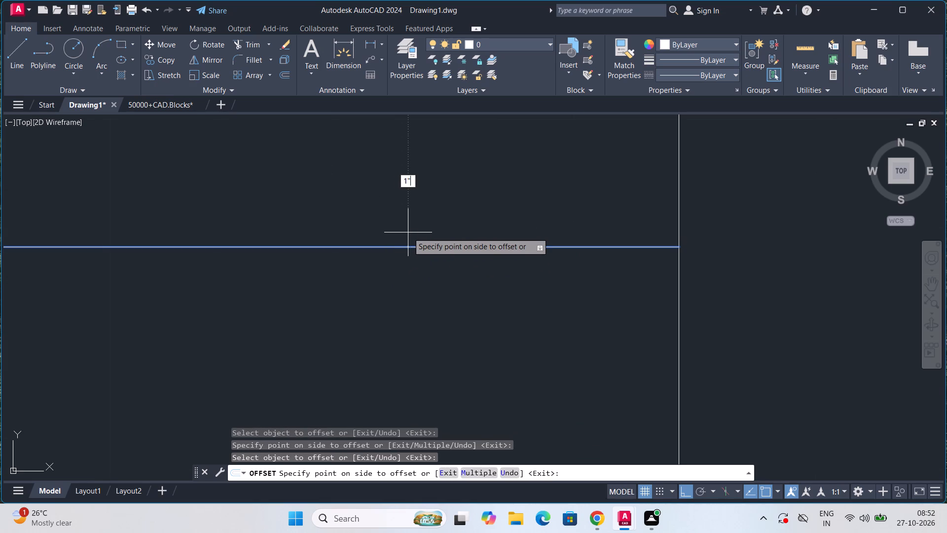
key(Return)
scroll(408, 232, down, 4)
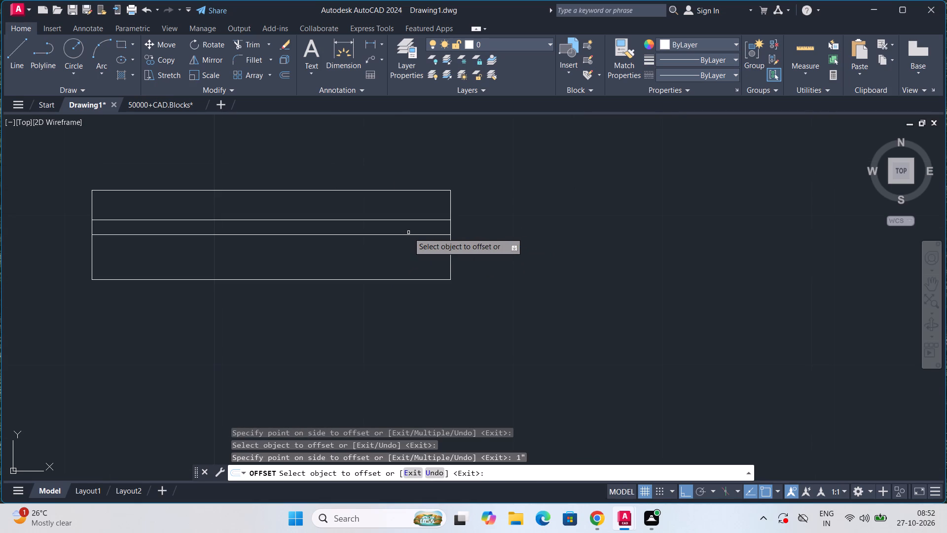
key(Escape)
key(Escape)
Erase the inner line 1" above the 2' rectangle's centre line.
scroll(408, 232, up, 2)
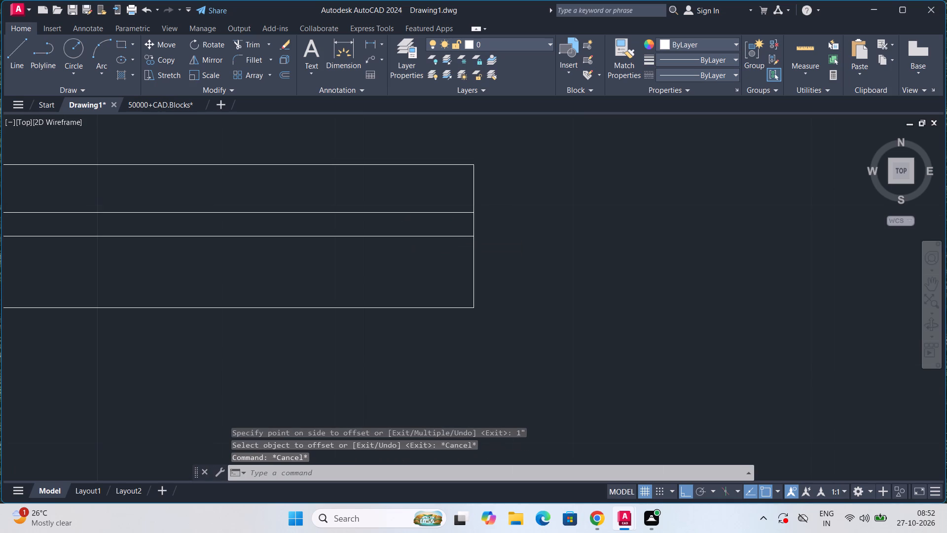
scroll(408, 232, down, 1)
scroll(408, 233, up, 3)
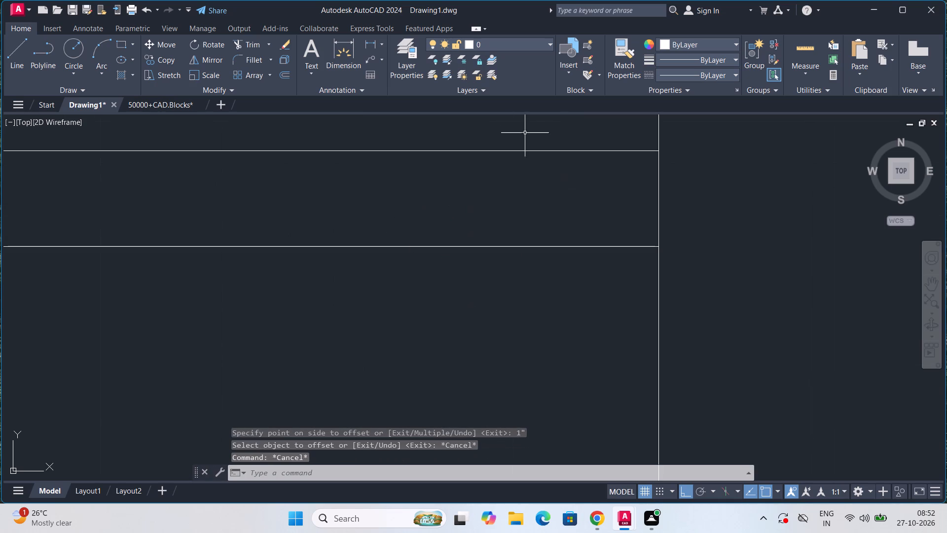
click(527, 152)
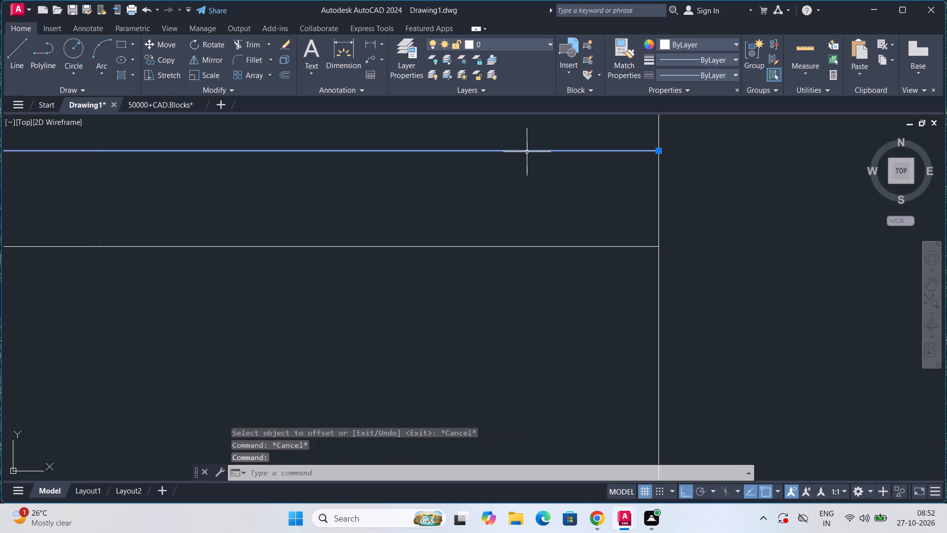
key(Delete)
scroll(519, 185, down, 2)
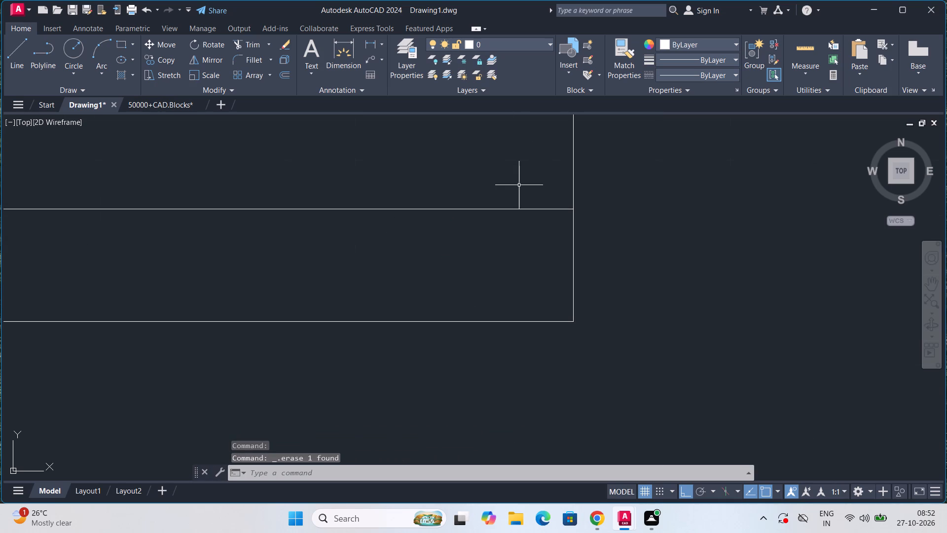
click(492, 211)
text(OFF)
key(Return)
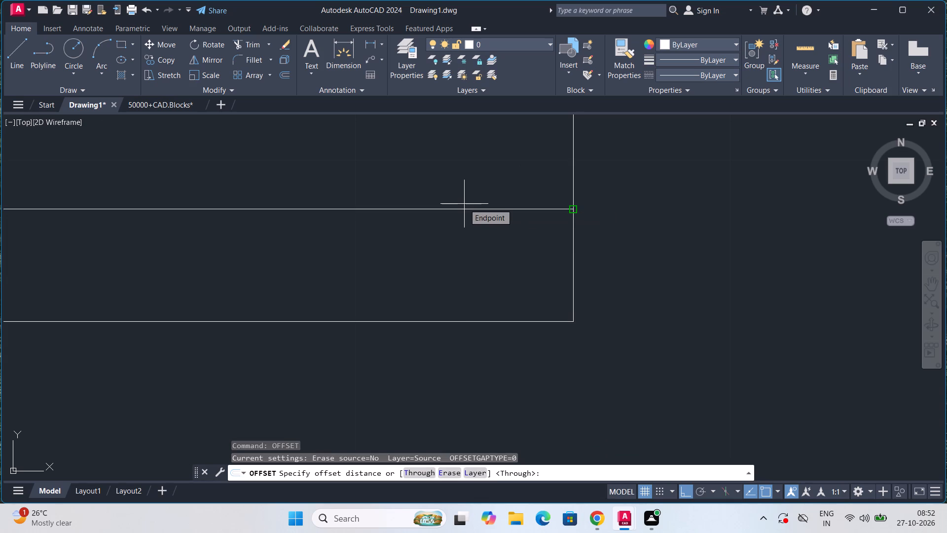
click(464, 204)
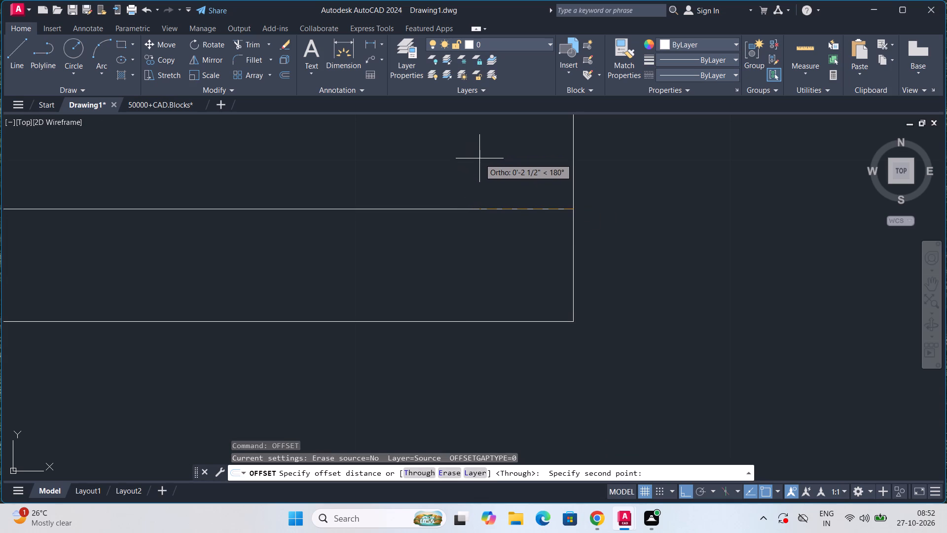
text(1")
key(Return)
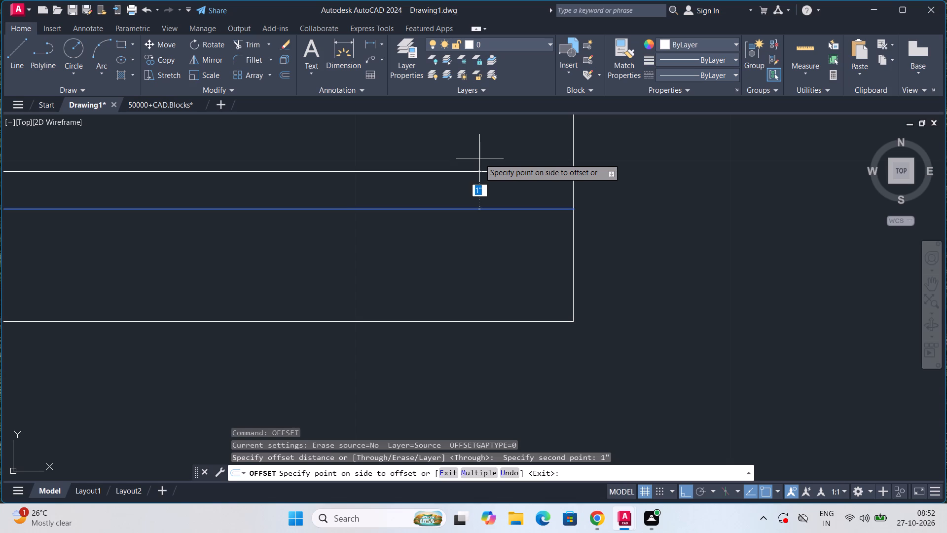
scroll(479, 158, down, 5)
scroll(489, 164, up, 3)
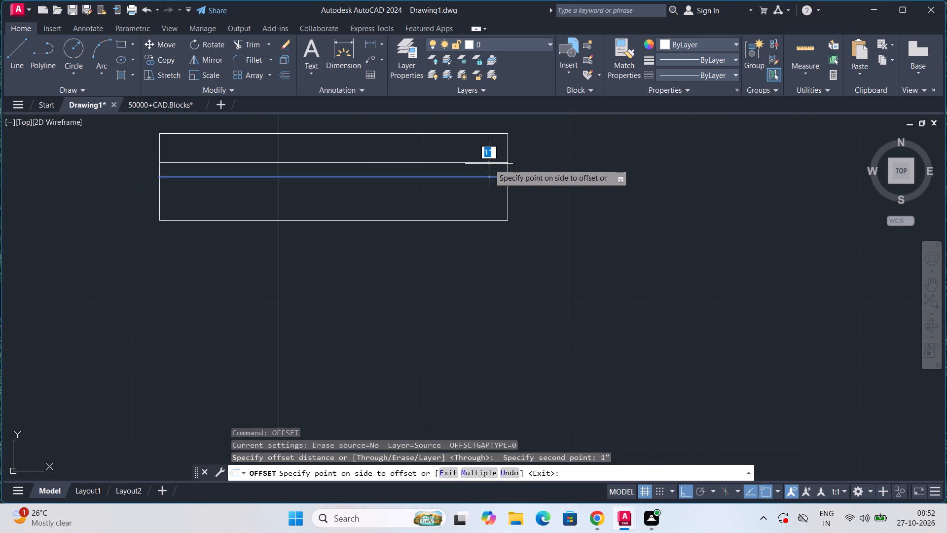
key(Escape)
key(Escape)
Offset the upper 2' rectangle's centre line 0.5" to both sides, above and below.
scroll(461, 177, up, 2)
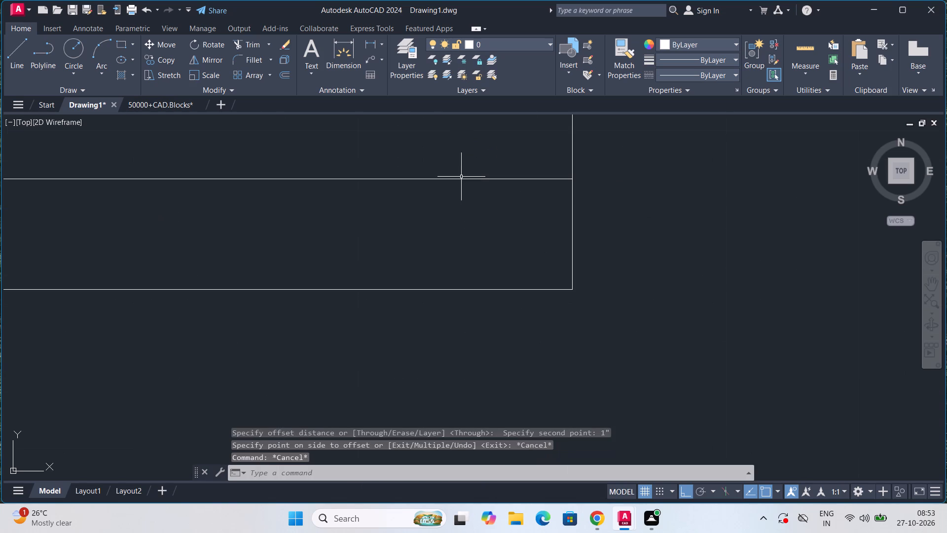
click(459, 178)
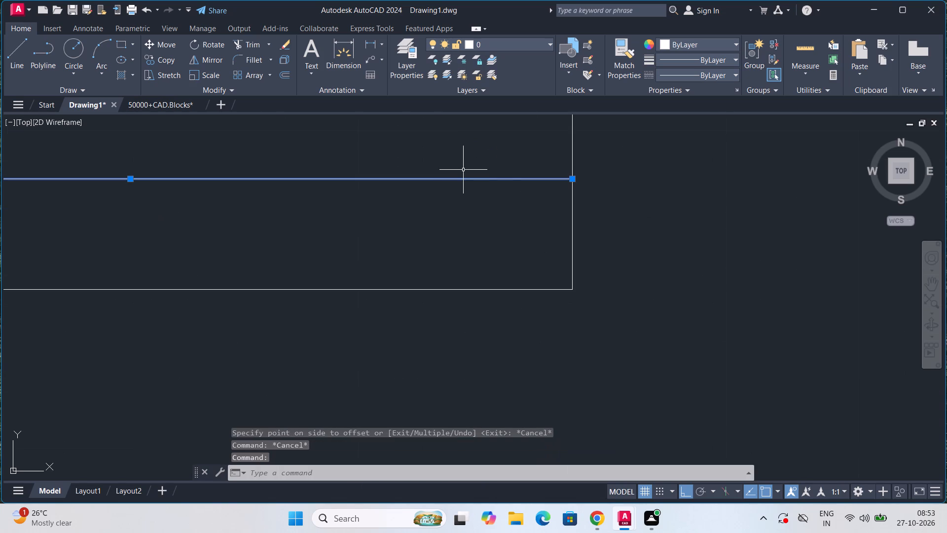
text(OD)
key(BackSpace)
text(FF)
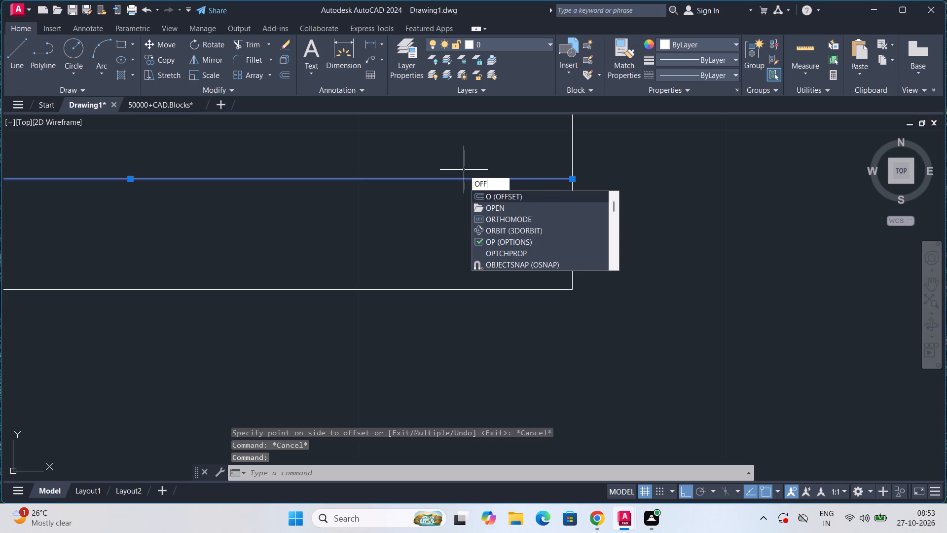
key(Return)
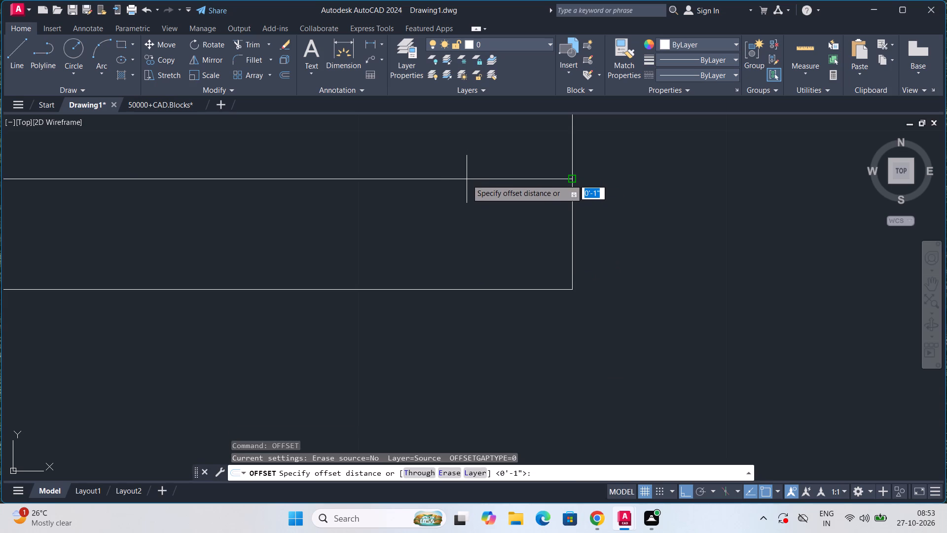
click(467, 179)
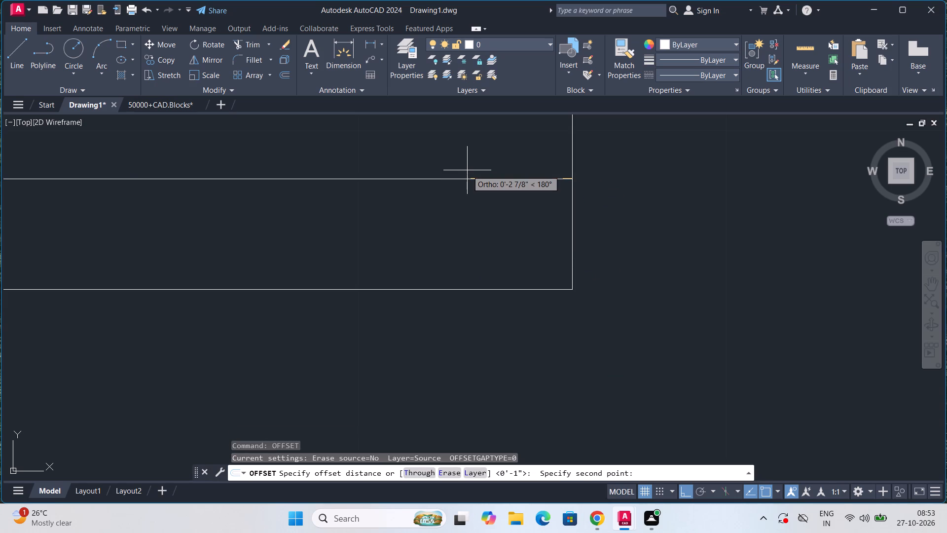
text(0.)
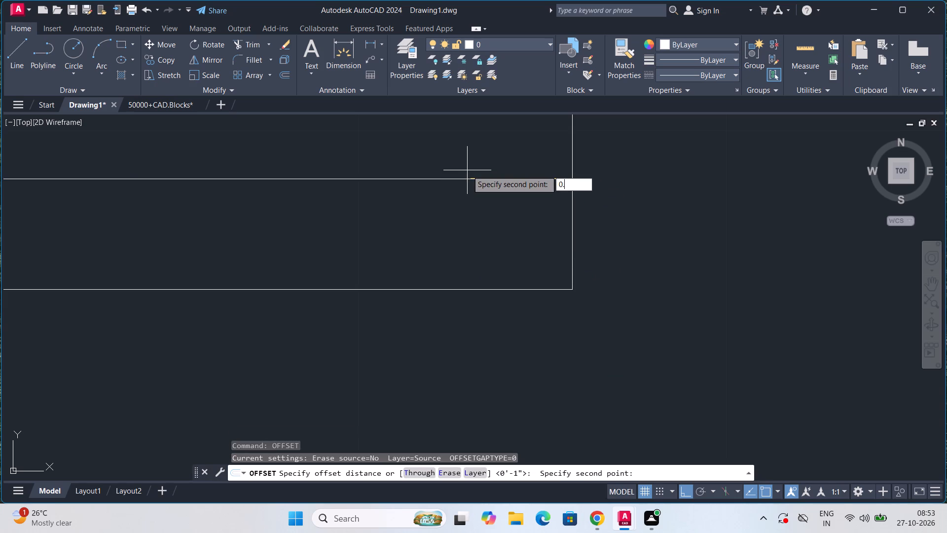
text(5")
key(Return)
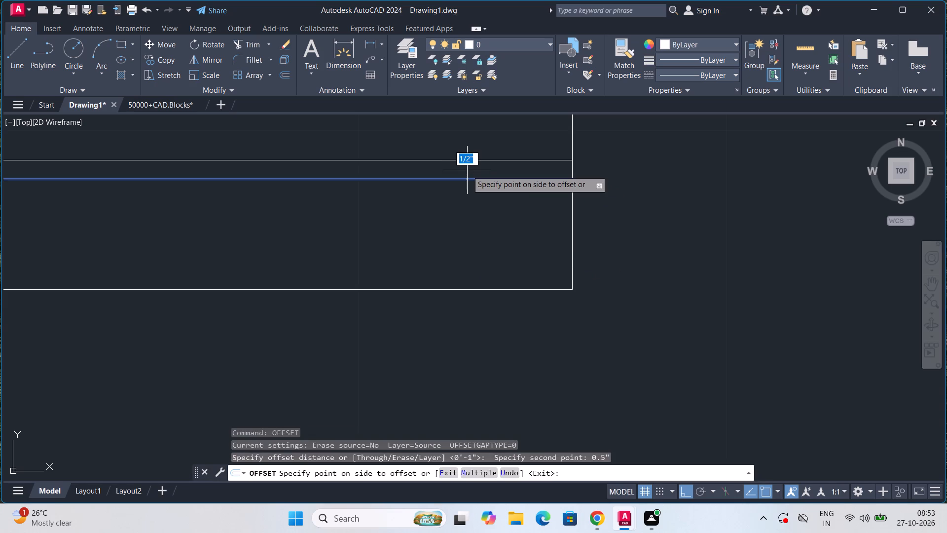
click(467, 170)
click(468, 179)
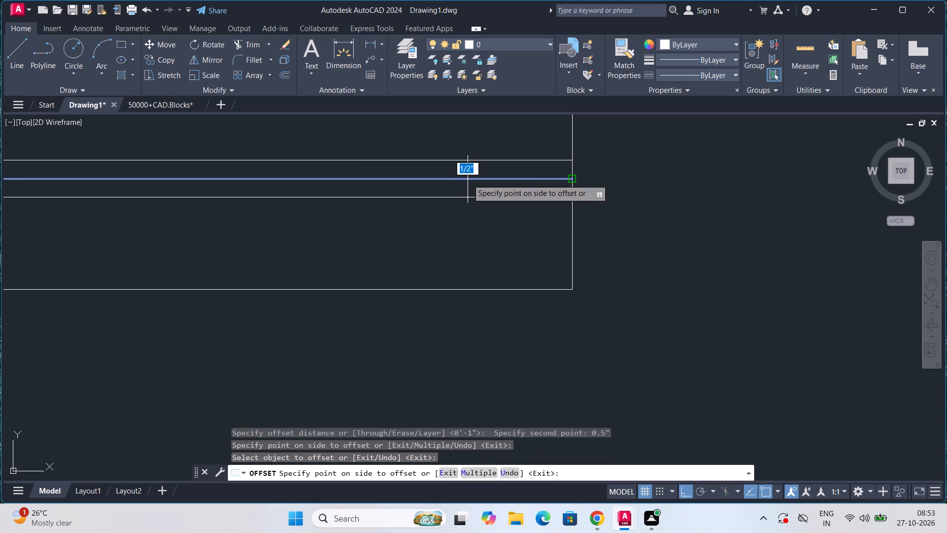
click(468, 186)
key(Escape)
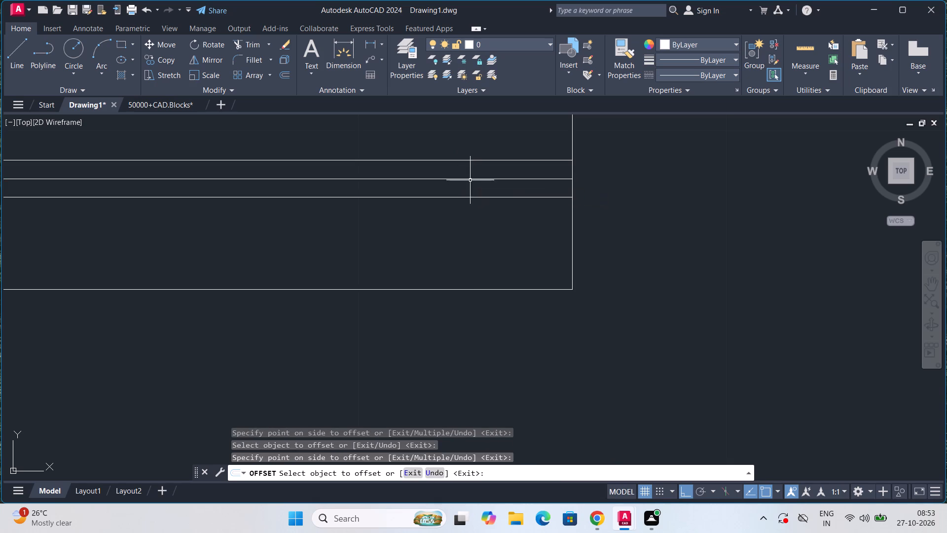
key(Escape)
Erase the centre line between the two inner lines of the upper 2' rectangle.
click(470, 180)
key(Delete)
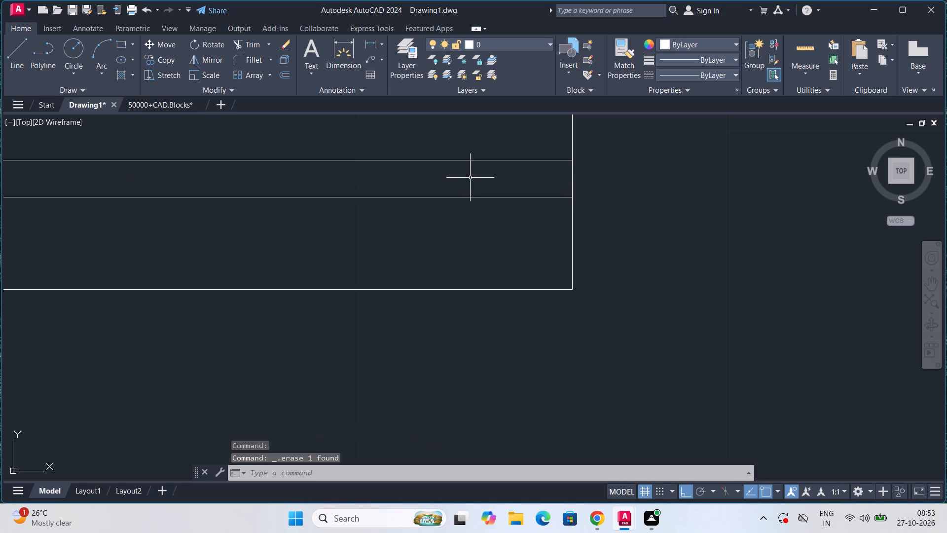
Group the outline and both inner lines of the upper 2' window symbol.
scroll(470, 181, down, 6)
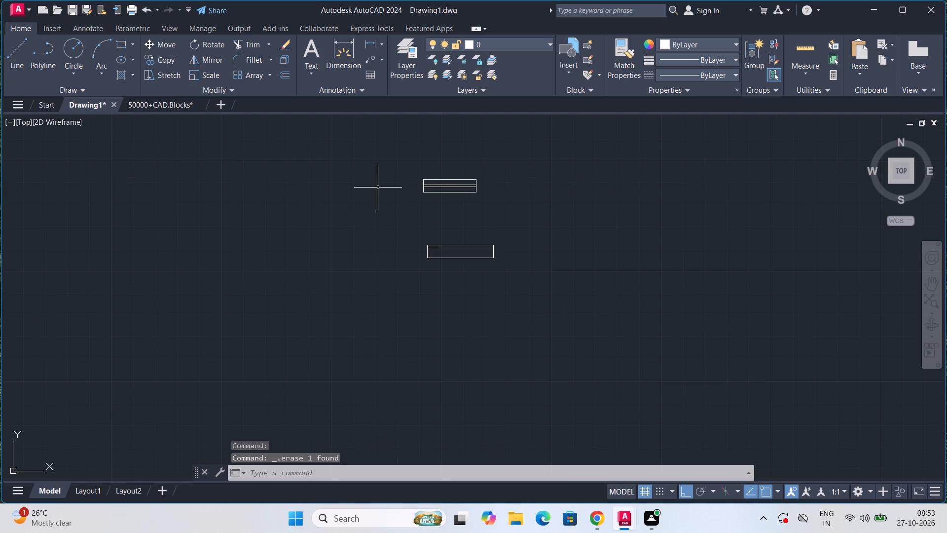
scroll(427, 214, down, 3)
scroll(422, 230, up, 1)
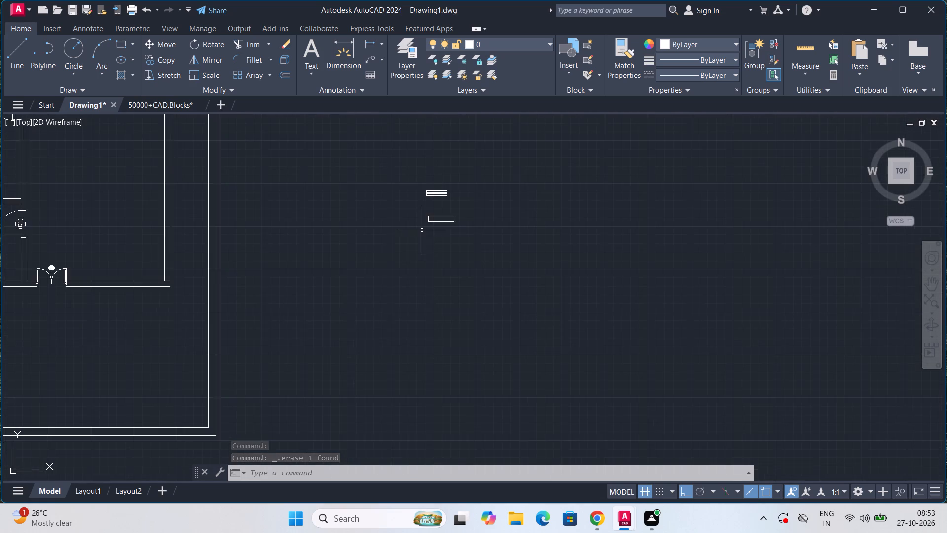
scroll(422, 230, up, 2)
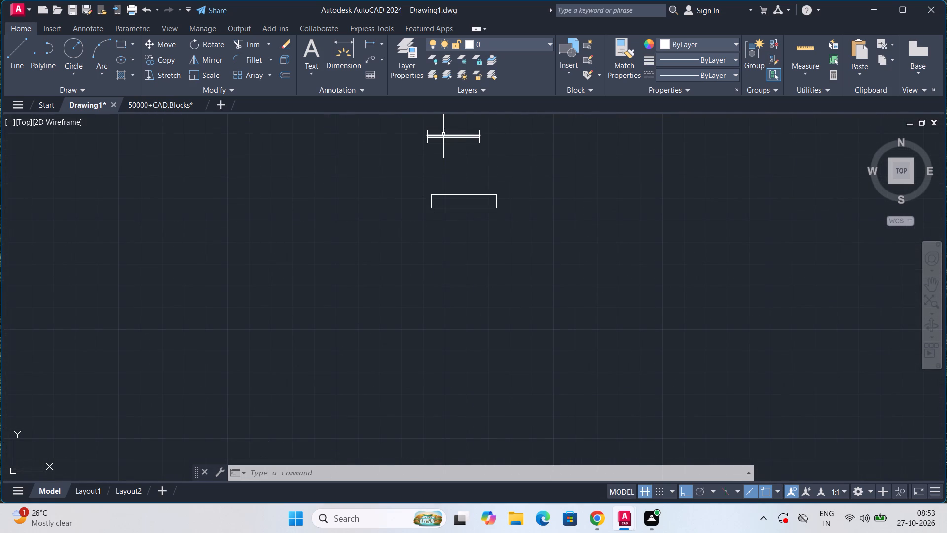
scroll(486, 150, down, 1)
middle_drag(485, 149, 485, 217)
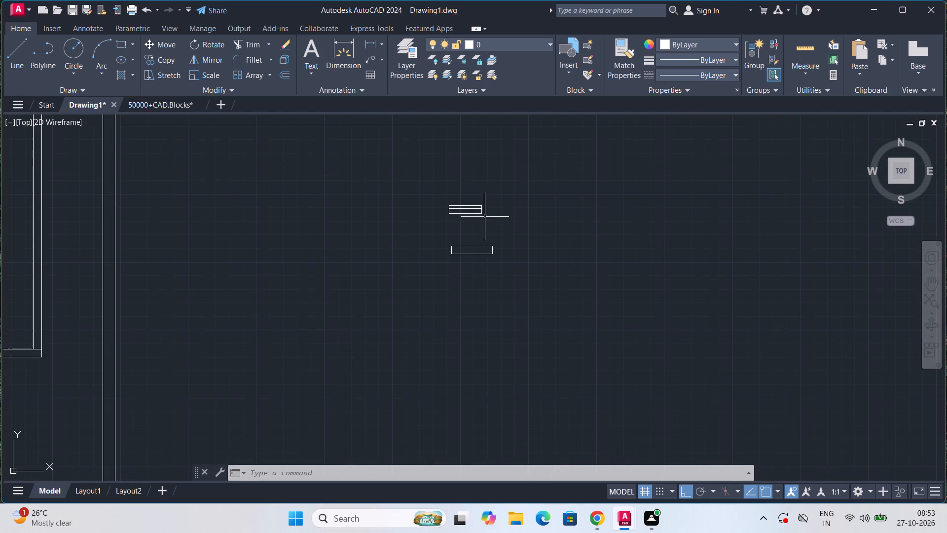
drag(493, 217, 455, 171)
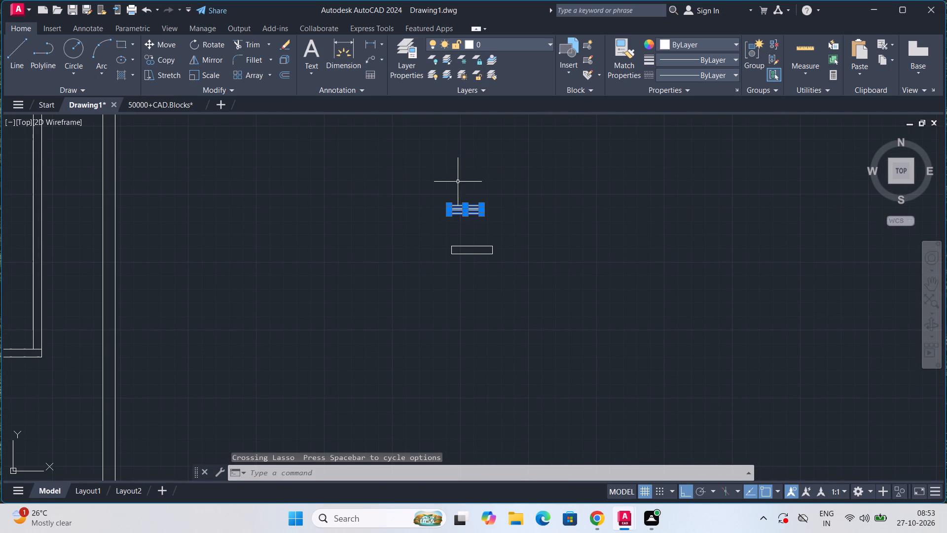
right_click(459, 200)
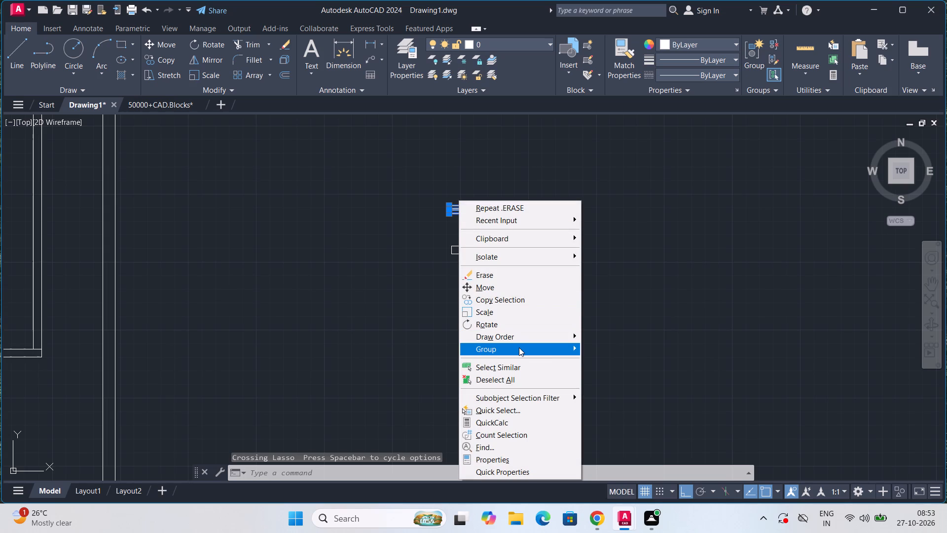
click(519, 347)
click(587, 346)
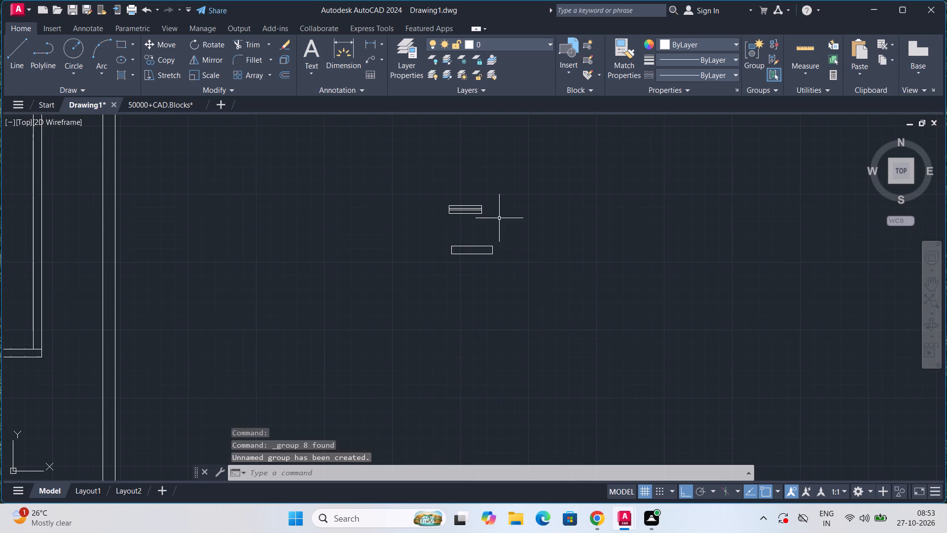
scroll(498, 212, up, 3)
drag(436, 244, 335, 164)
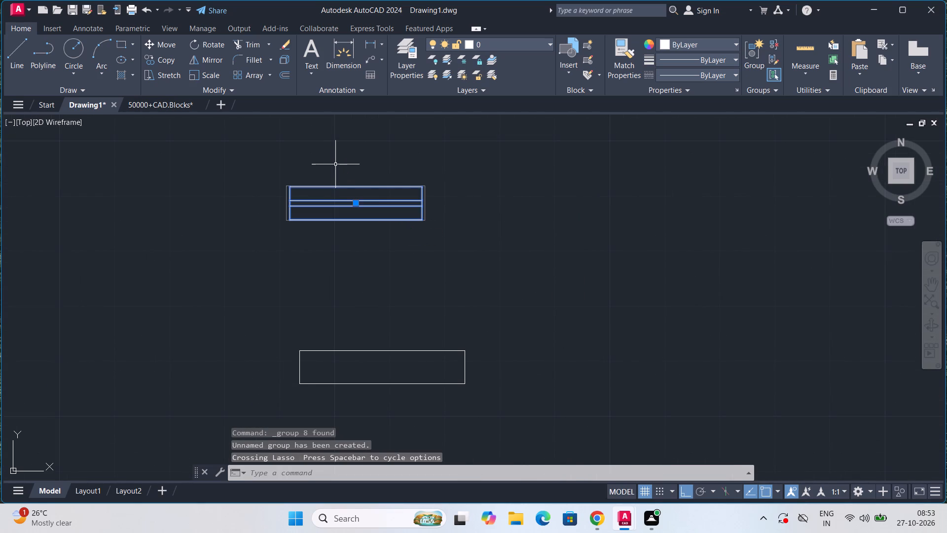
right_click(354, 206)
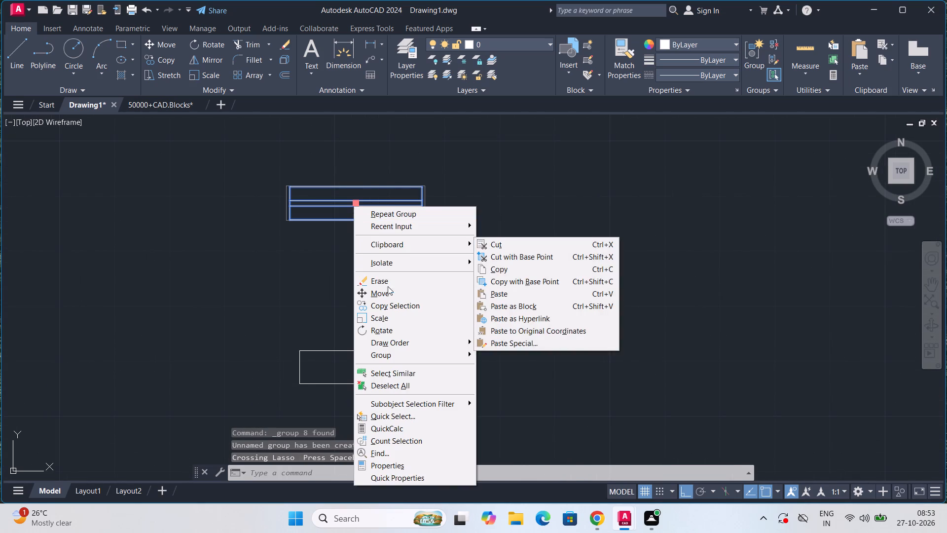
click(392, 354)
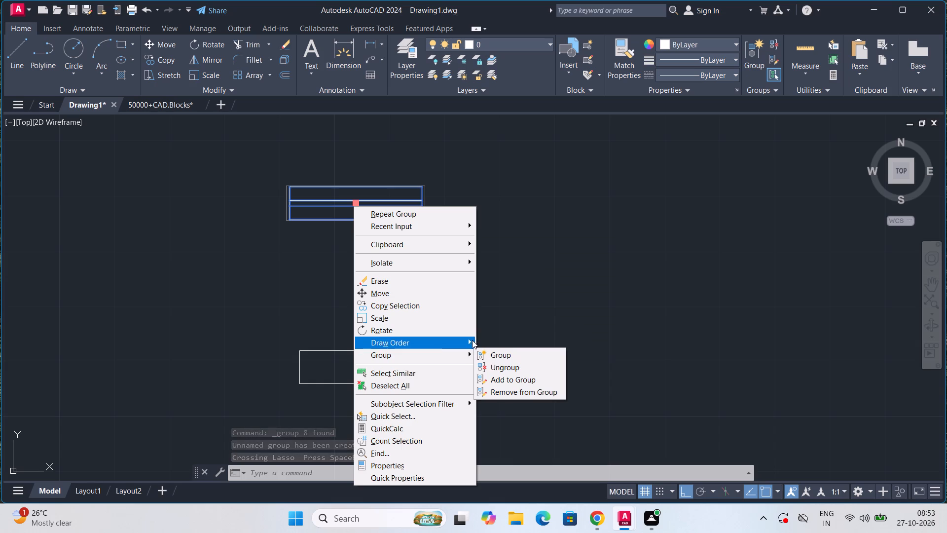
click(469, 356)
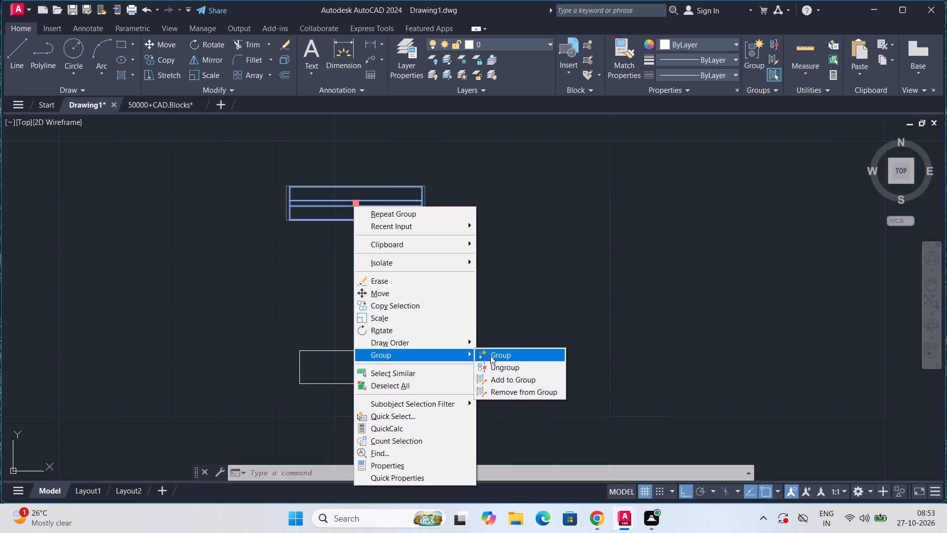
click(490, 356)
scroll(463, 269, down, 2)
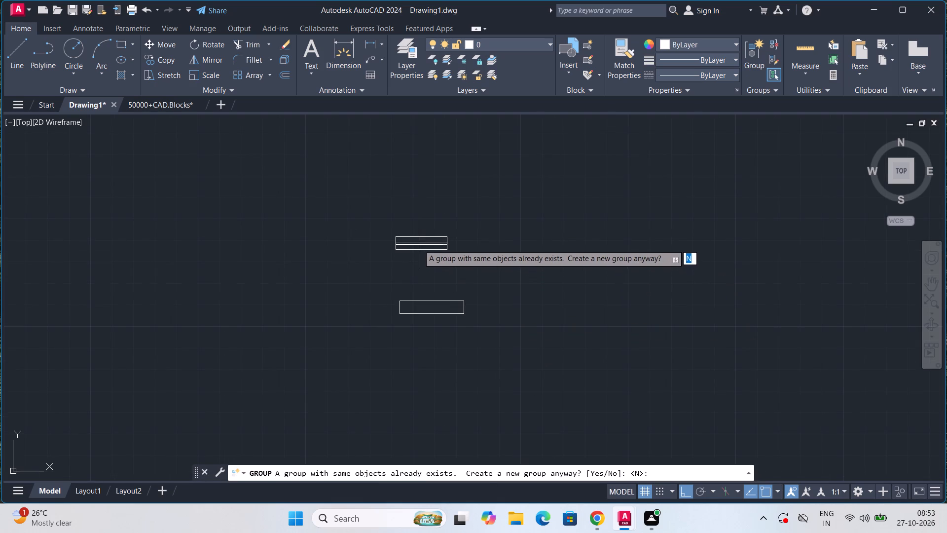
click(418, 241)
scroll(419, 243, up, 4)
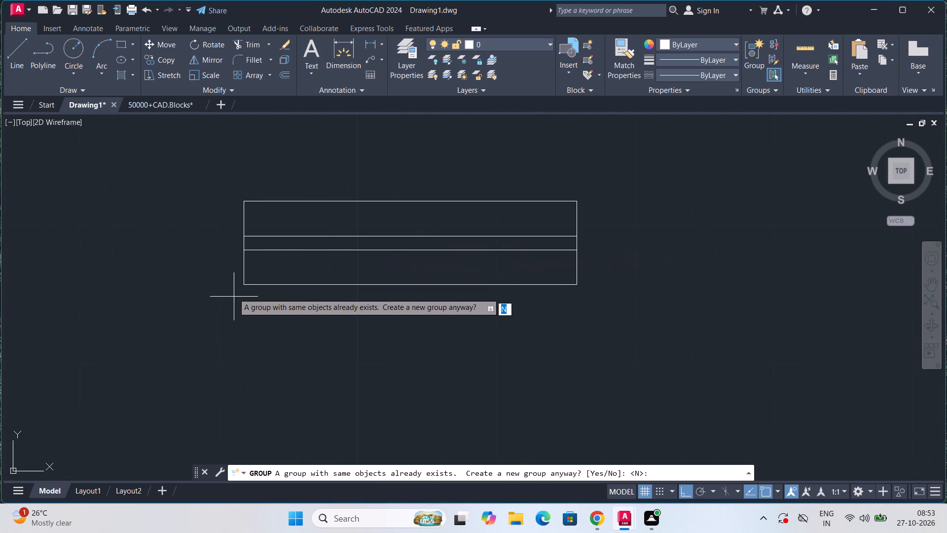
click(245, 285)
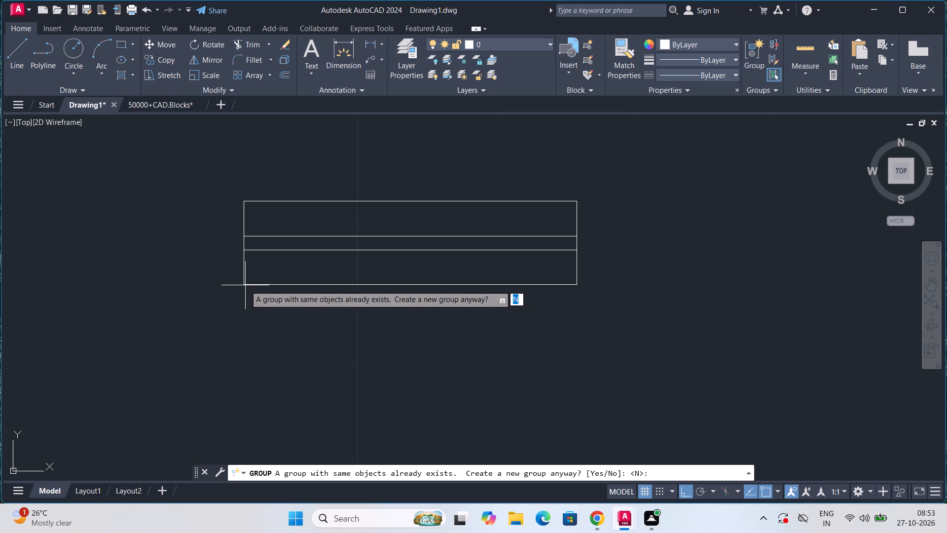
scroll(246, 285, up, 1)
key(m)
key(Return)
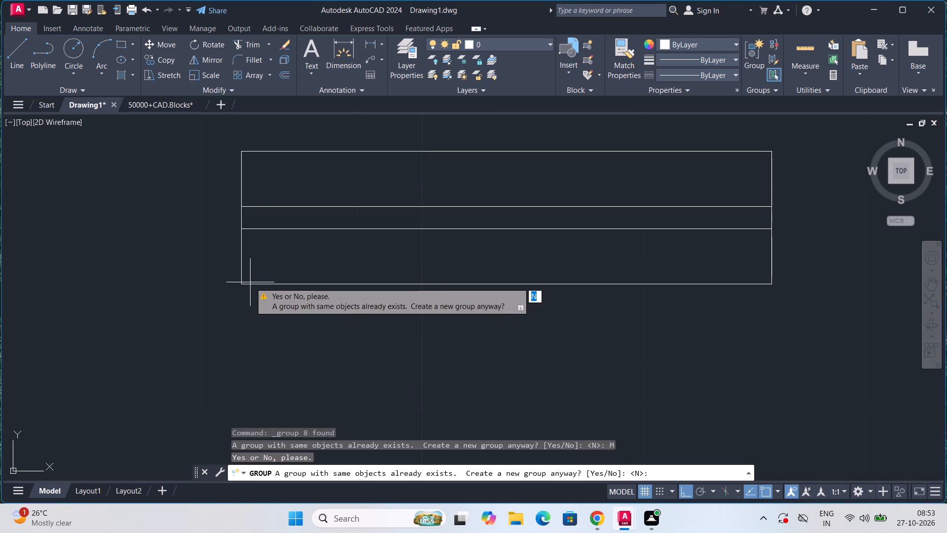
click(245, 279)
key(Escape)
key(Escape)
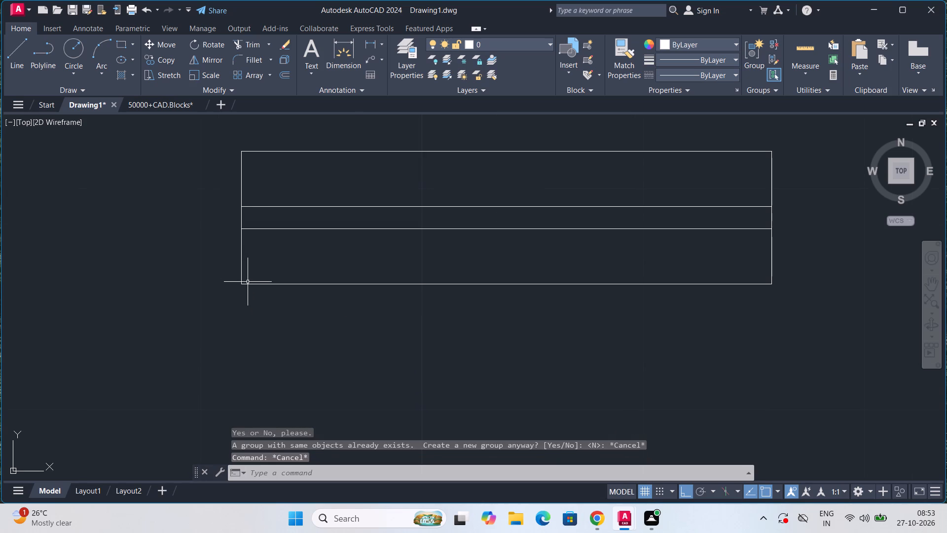
Offset the upper edge of the 2'6" rectangle 3" inward to create its centre line.
scroll(248, 282, down, 2)
middle_drag(270, 324, 297, 195)
middle_drag(374, 388, 363, 307)
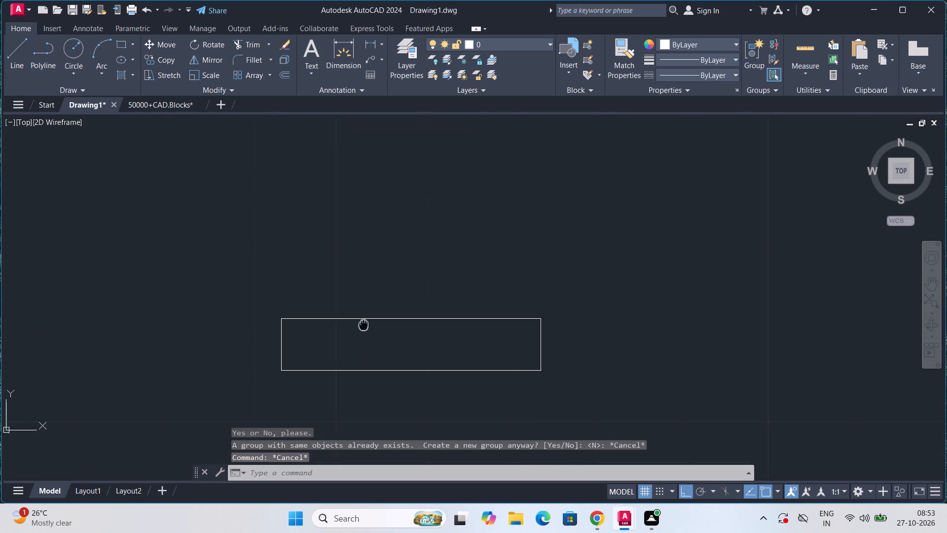
middle_drag(363, 307, 362, 306)
scroll(365, 317, up, 2)
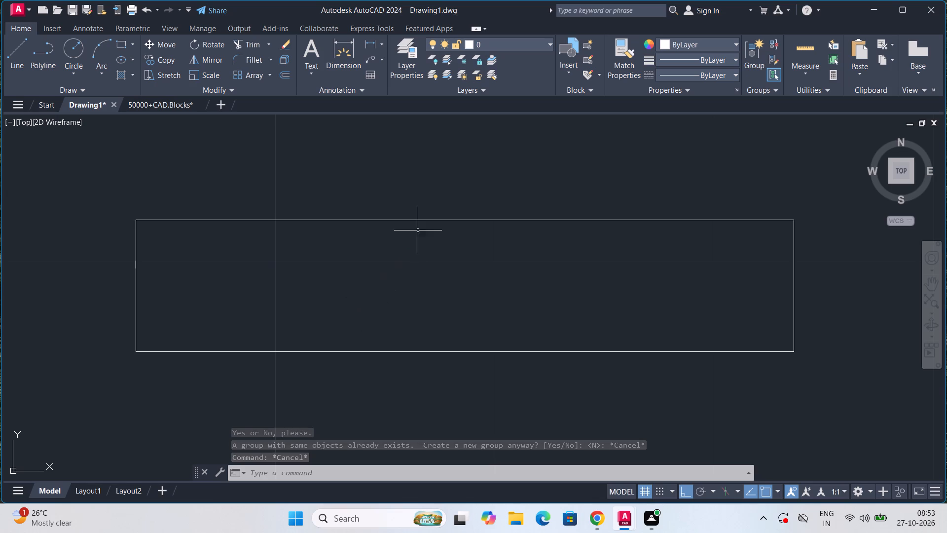
click(422, 220)
key(o)
text(GF)
key(BackSpace)
key(BackSpace)
text(FF)
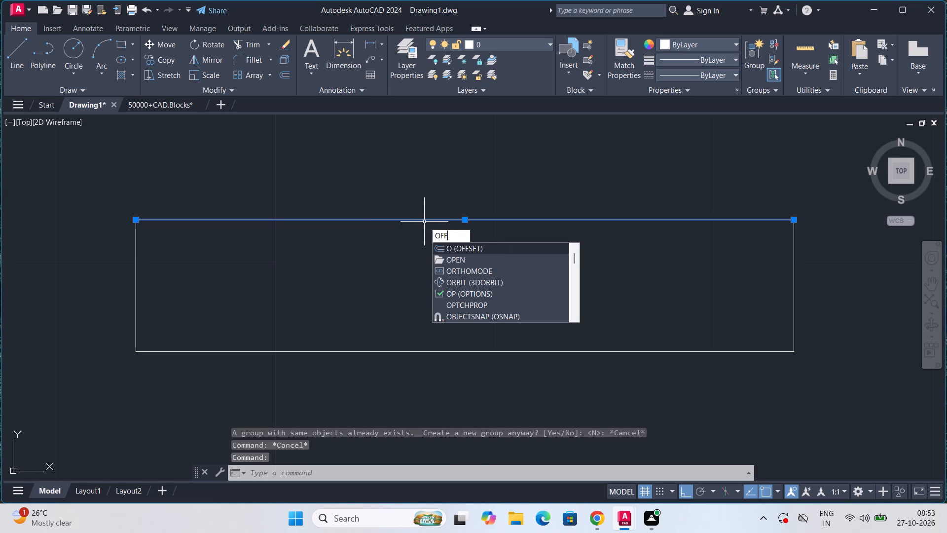
key(Return)
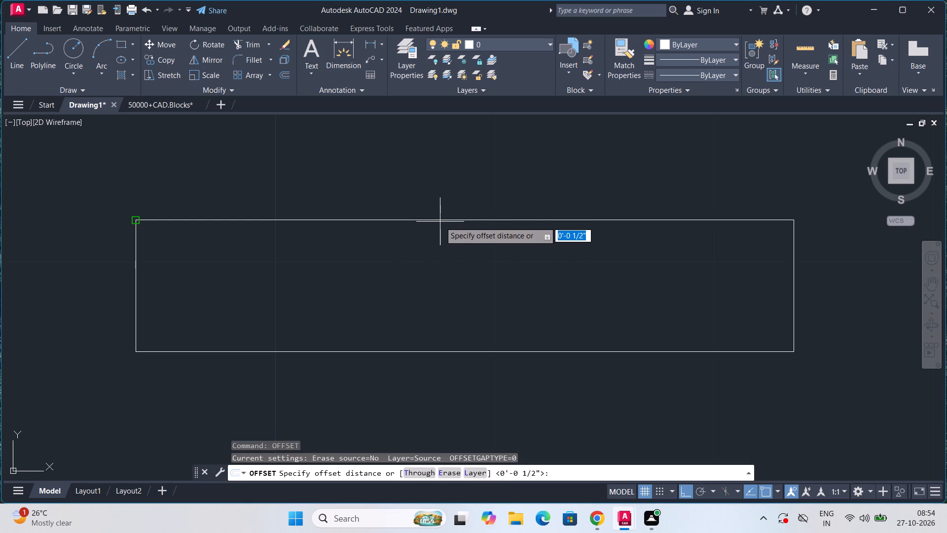
click(440, 222)
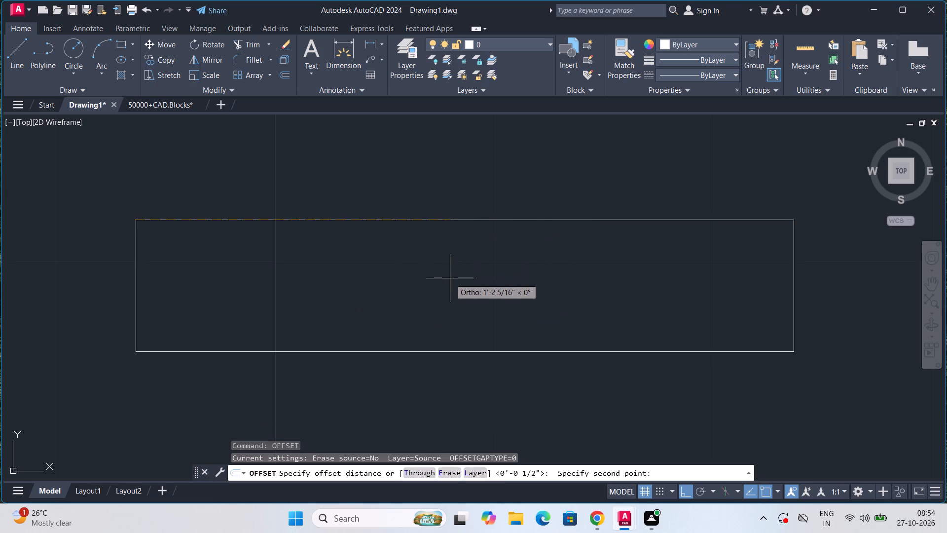
key(3)
key(shift+quotedbl)
key(Return)
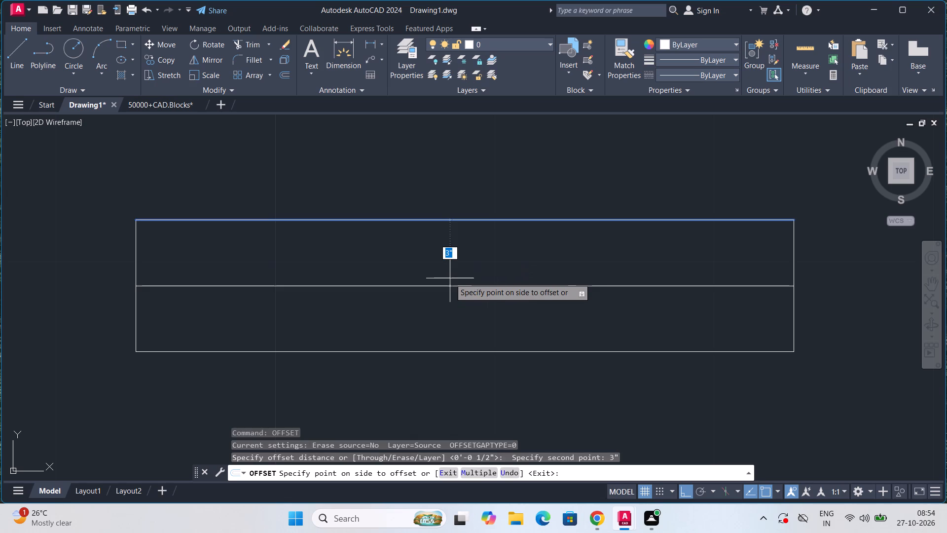
click(450, 278)
Offset the 2'6" rectangle's centre line 0.5" to both sides, above and below.
scroll(450, 279, up, 3)
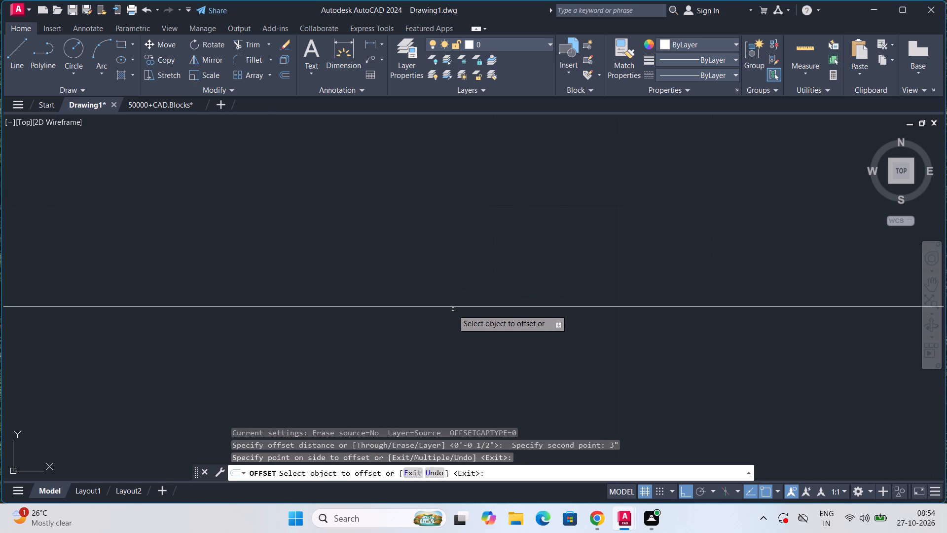
click(453, 305)
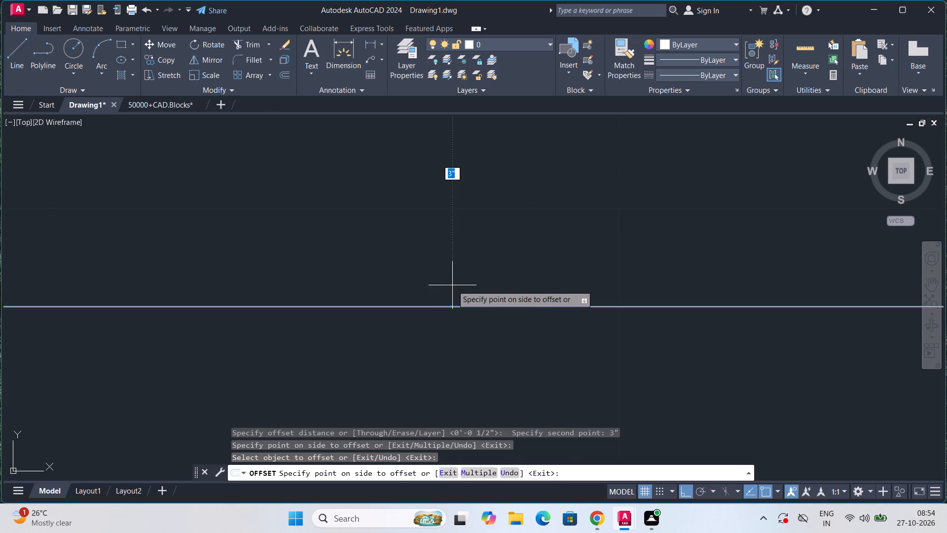
text(0.5")
key(Return)
click(452, 285)
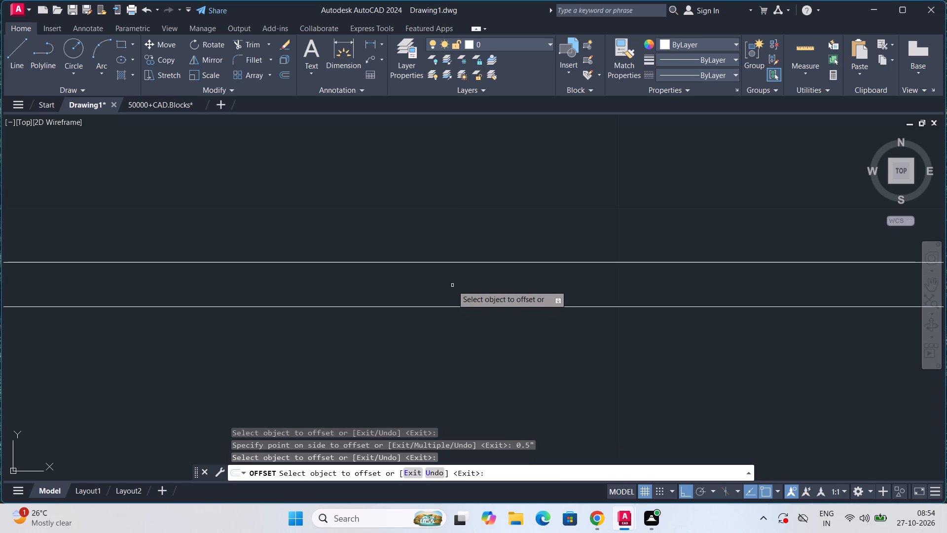
click(455, 305)
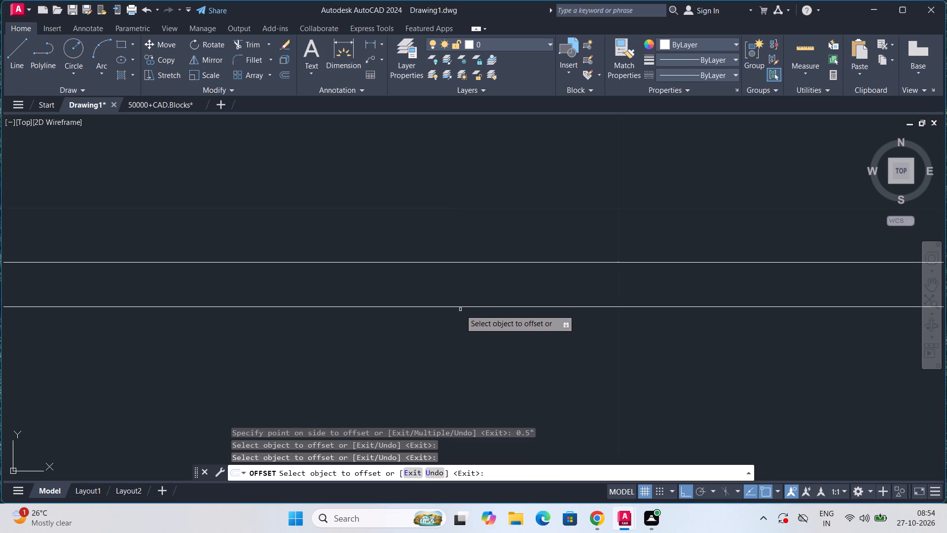
click(460, 308)
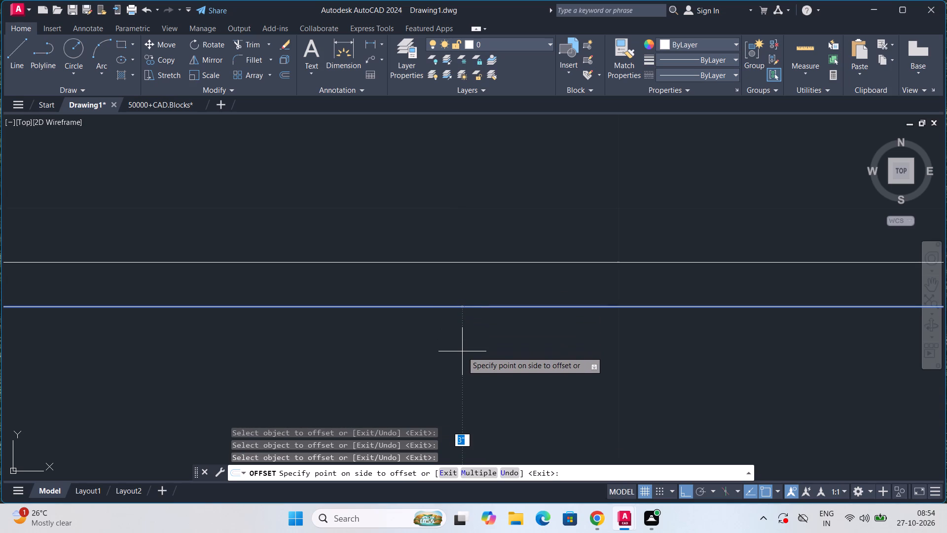
text(0.5")
key(Return)
click(462, 351)
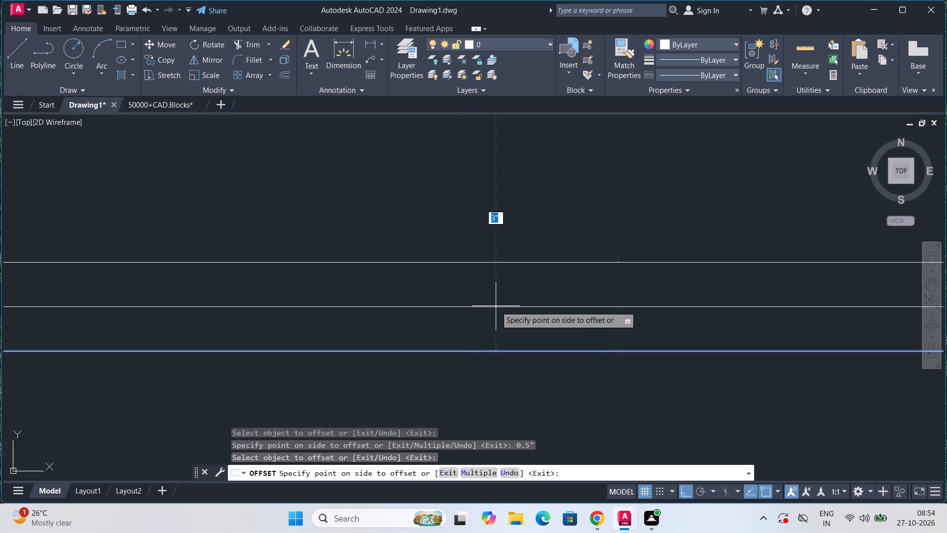
key(Escape)
key(Escape)
Erase the centre line between the two inner lines of the 2'6" rectangle.
click(499, 306)
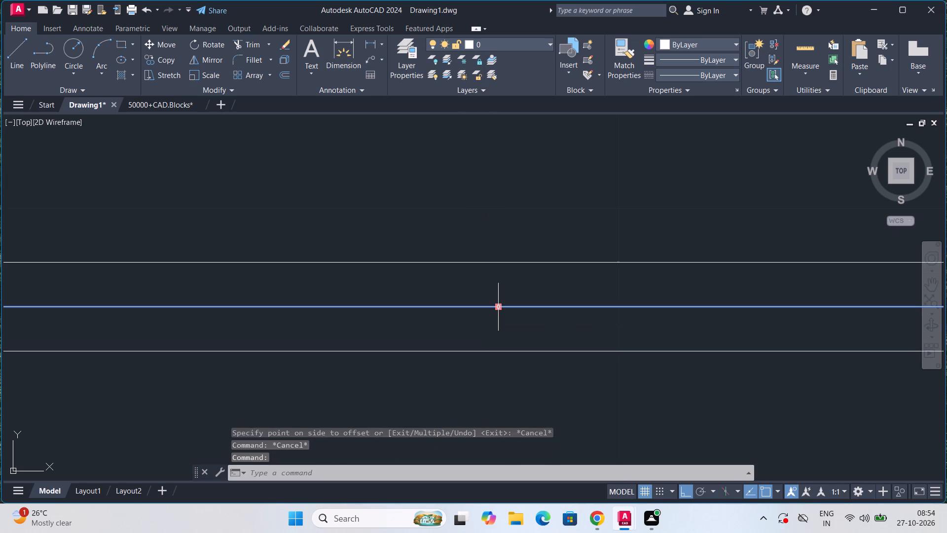
key(Delete)
Draw a circle of about 3 5/16" radius above the lower 2'6" window symbol.
scroll(499, 305, down, 10)
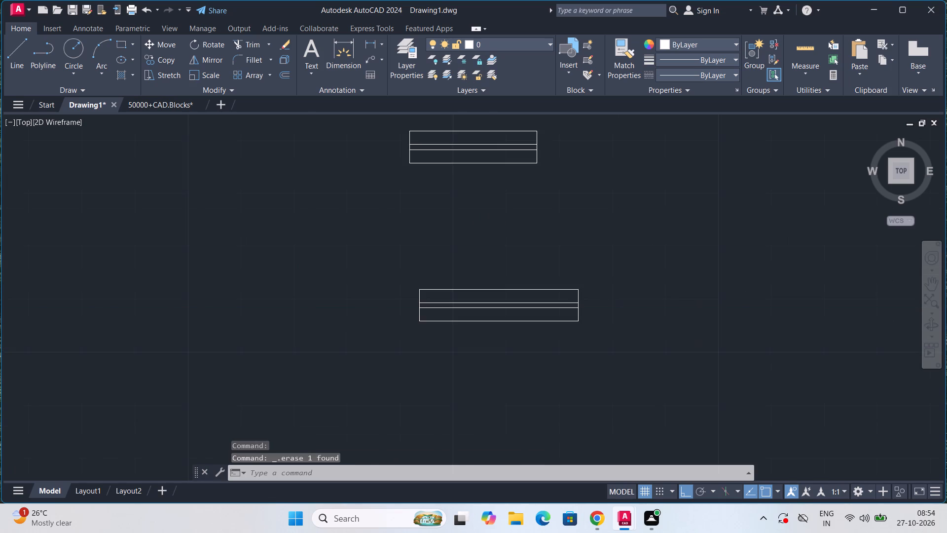
scroll(499, 306, up, 2)
scroll(499, 306, down, 1)
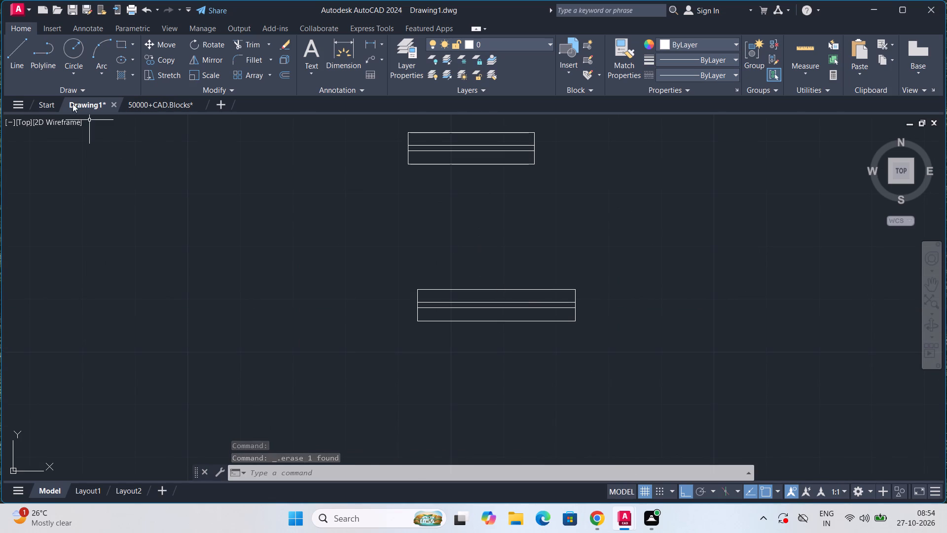
click(64, 49)
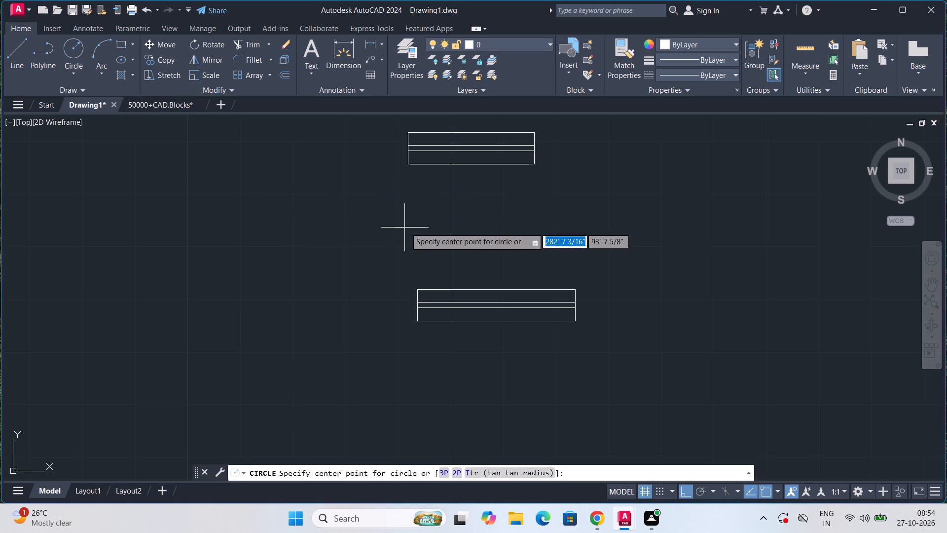
scroll(405, 226, up, 3)
scroll(462, 279, down, 2)
middle_drag(533, 275, 402, 163)
scroll(422, 186, down, 1)
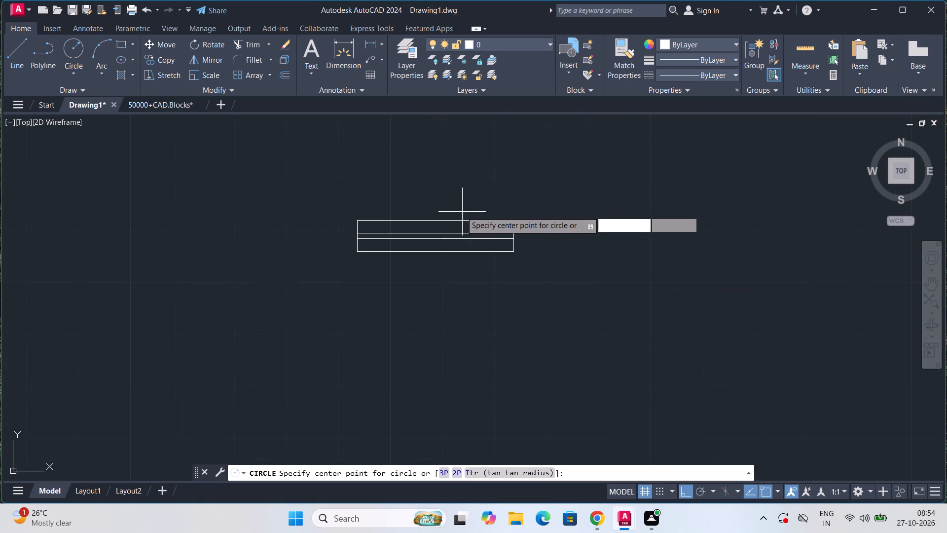
scroll(454, 204, up, 1)
drag(414, 184, 414, 185)
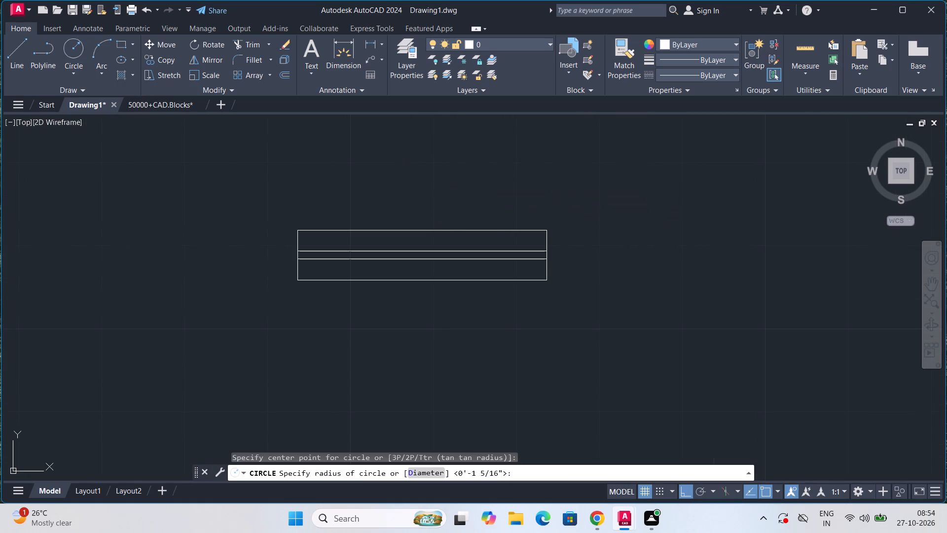
drag(414, 185, 441, 212)
click(441, 212)
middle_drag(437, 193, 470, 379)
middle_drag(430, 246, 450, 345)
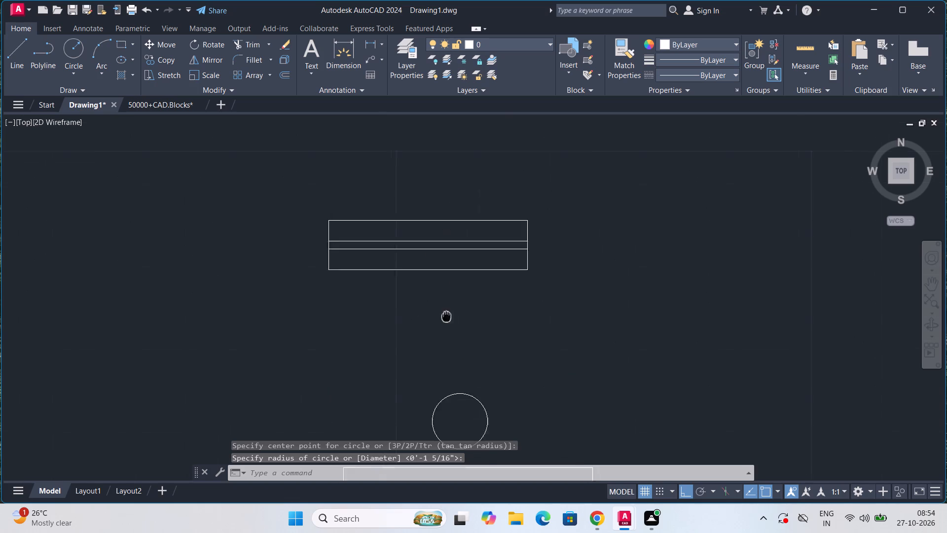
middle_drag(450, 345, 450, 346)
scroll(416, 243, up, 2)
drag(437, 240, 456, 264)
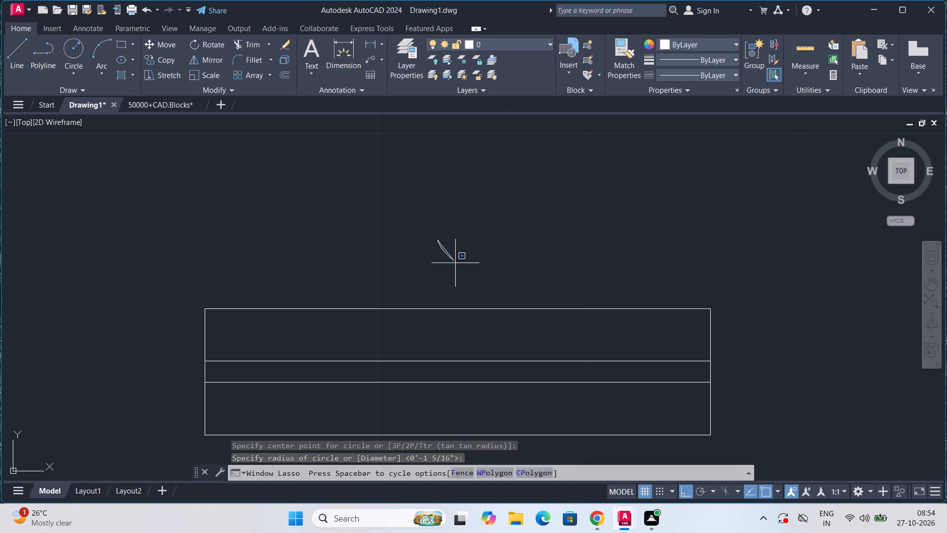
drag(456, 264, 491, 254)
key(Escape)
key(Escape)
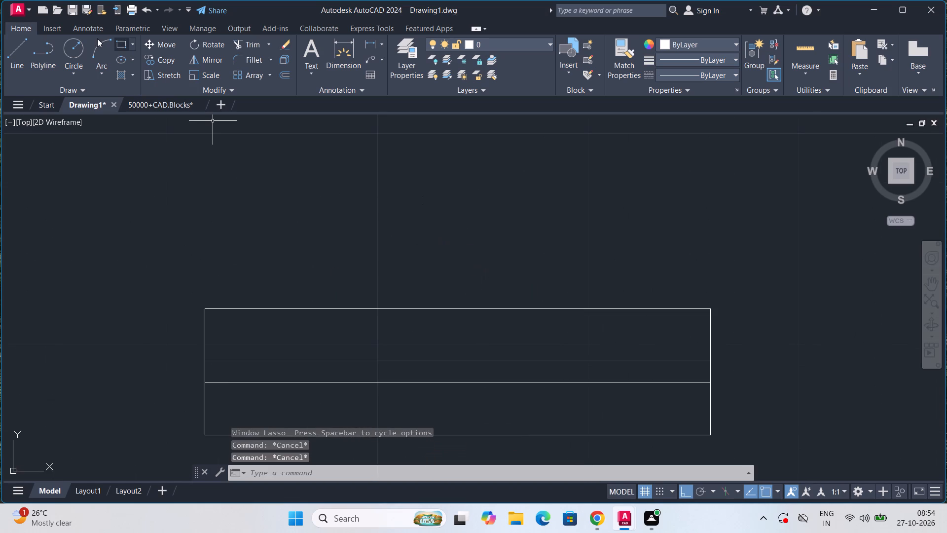
Draw a circle of about 1 3/4" radius just above the upper 2' window symbol.
click(87, 52)
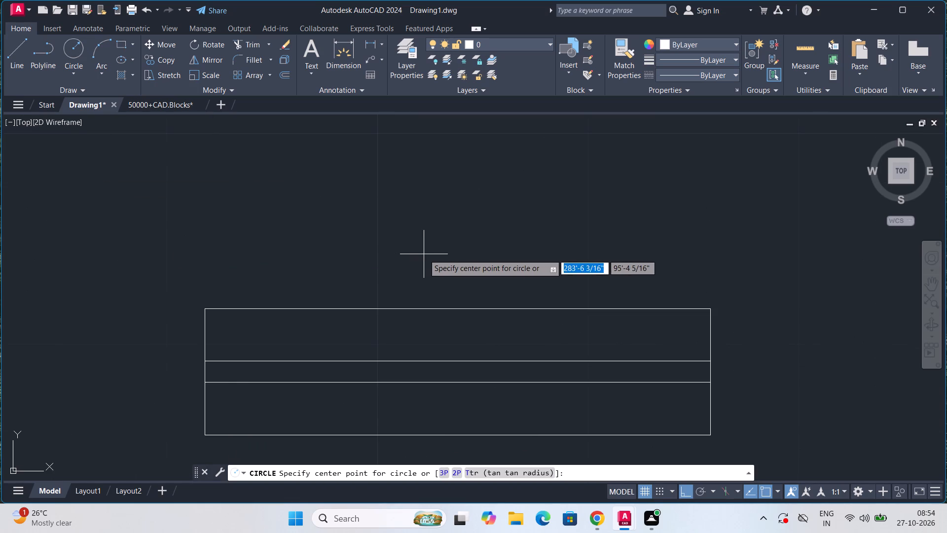
drag(431, 259, 472, 250)
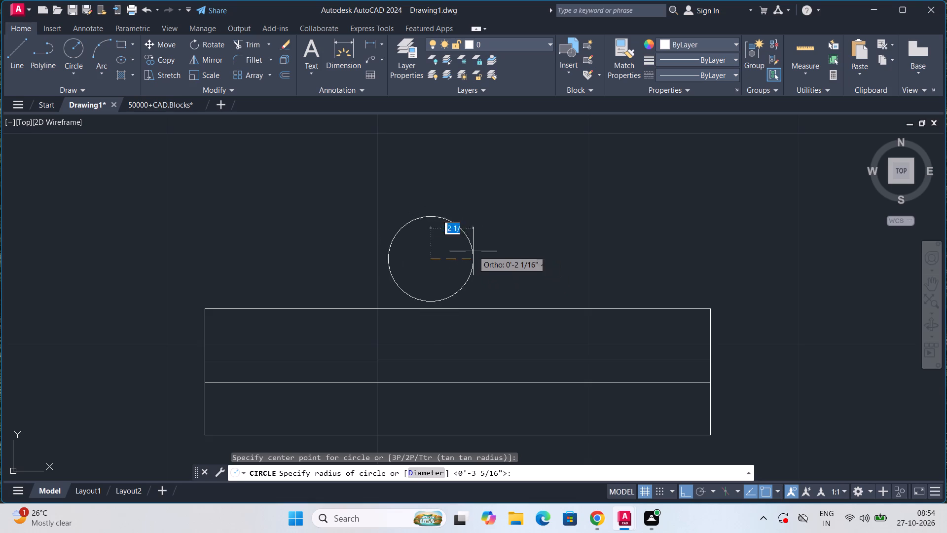
drag(472, 250, 465, 254)
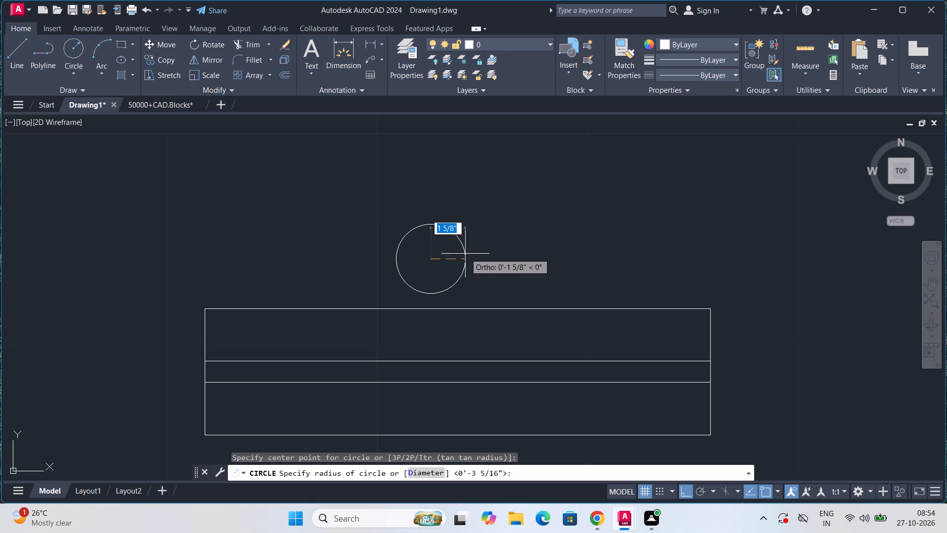
drag(465, 254, 467, 266)
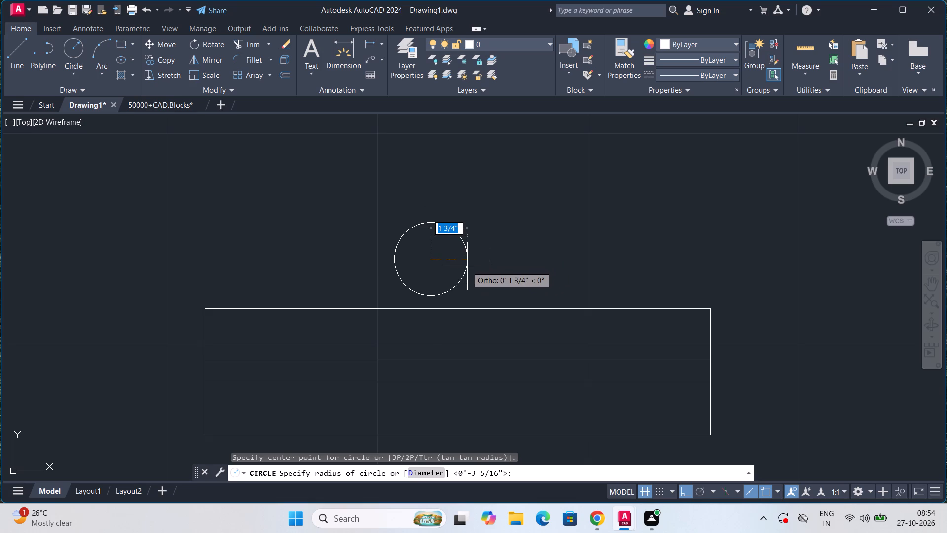
click(467, 266)
key(Escape)
key(Escape)
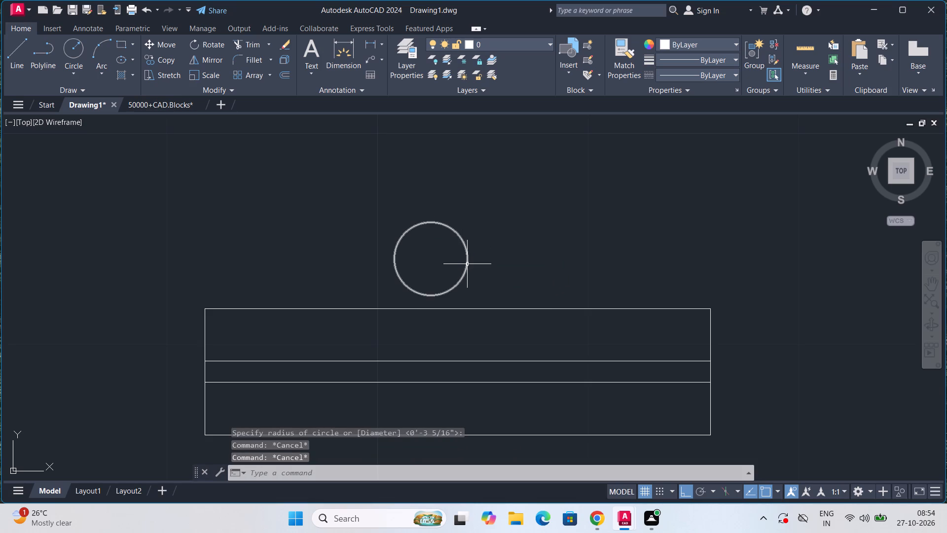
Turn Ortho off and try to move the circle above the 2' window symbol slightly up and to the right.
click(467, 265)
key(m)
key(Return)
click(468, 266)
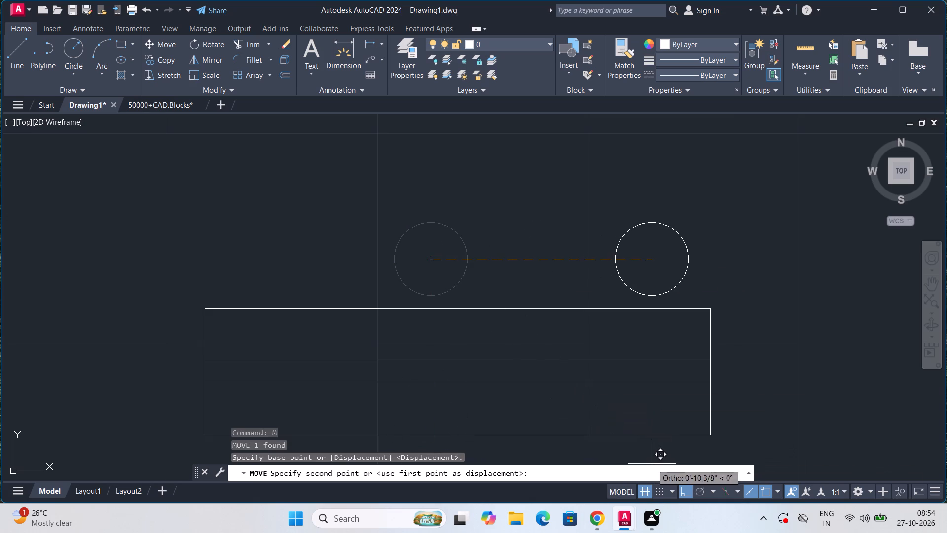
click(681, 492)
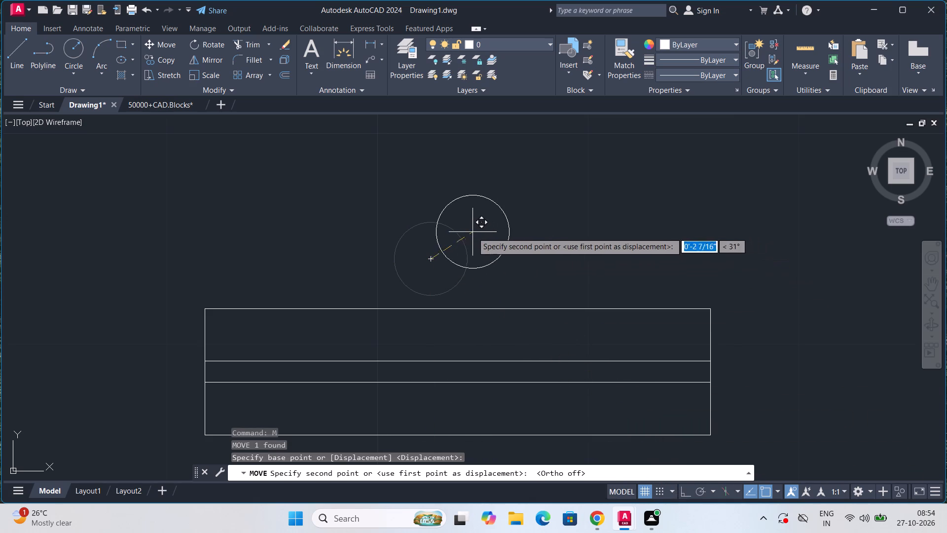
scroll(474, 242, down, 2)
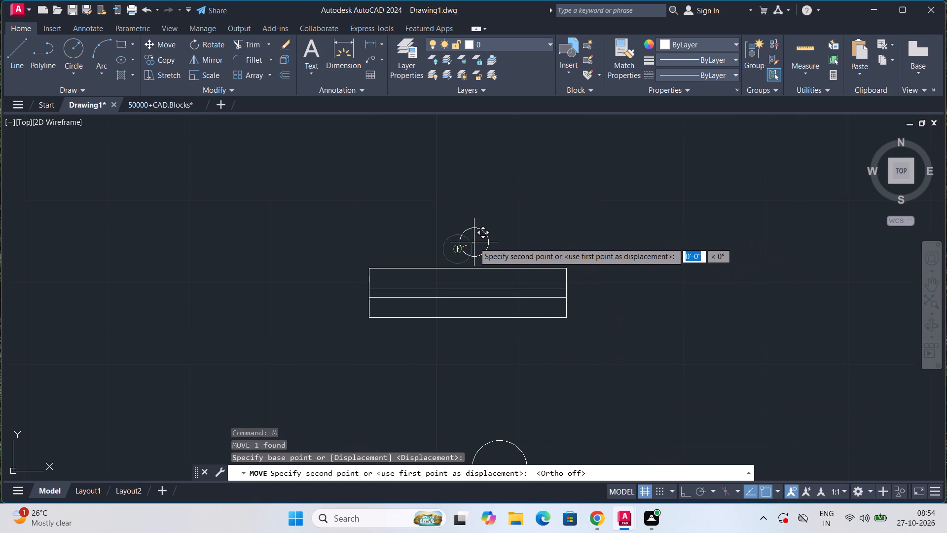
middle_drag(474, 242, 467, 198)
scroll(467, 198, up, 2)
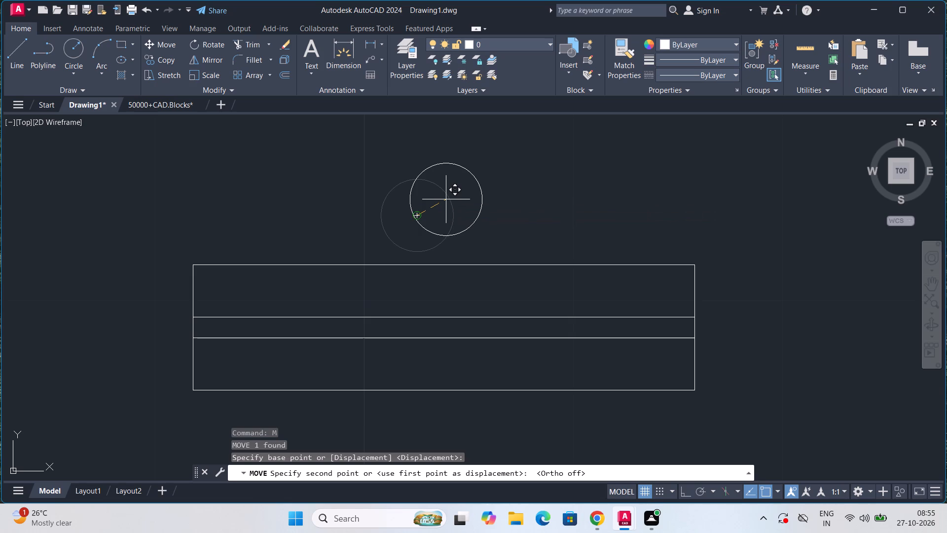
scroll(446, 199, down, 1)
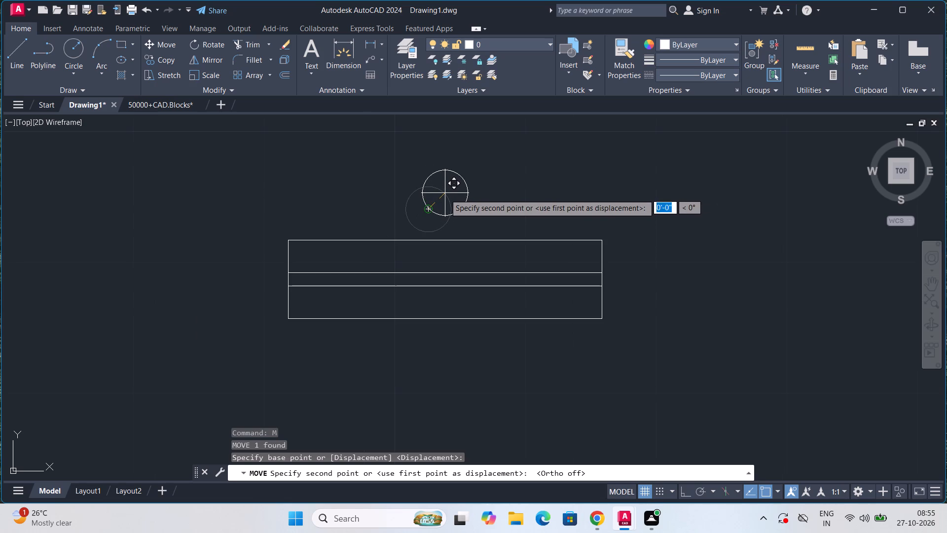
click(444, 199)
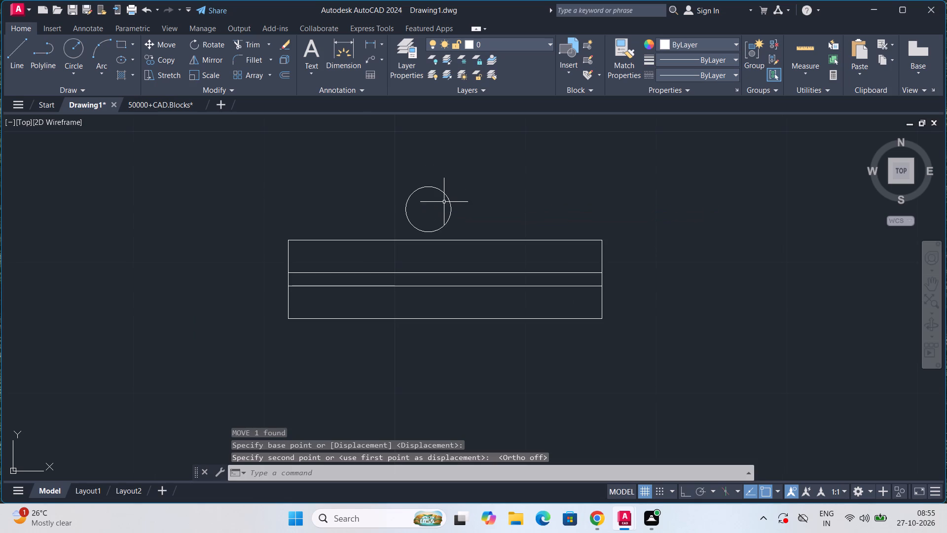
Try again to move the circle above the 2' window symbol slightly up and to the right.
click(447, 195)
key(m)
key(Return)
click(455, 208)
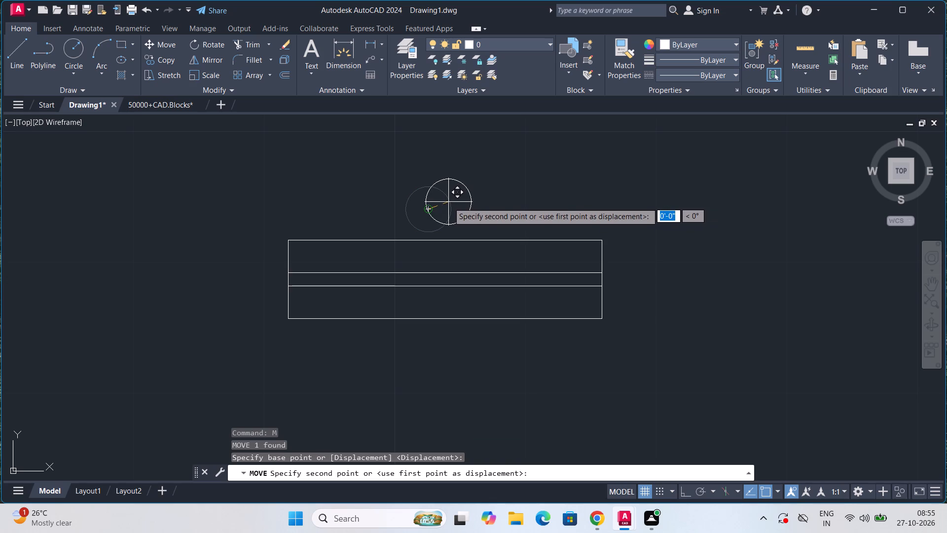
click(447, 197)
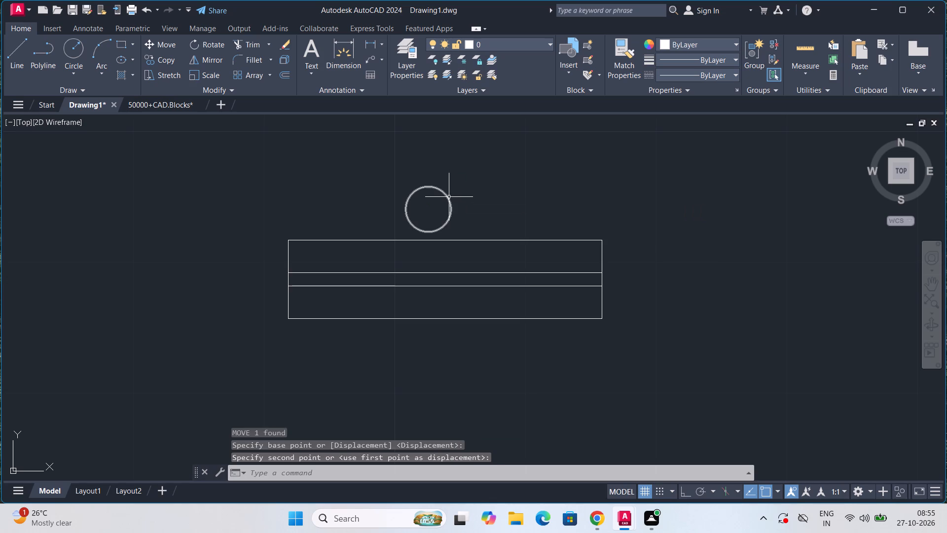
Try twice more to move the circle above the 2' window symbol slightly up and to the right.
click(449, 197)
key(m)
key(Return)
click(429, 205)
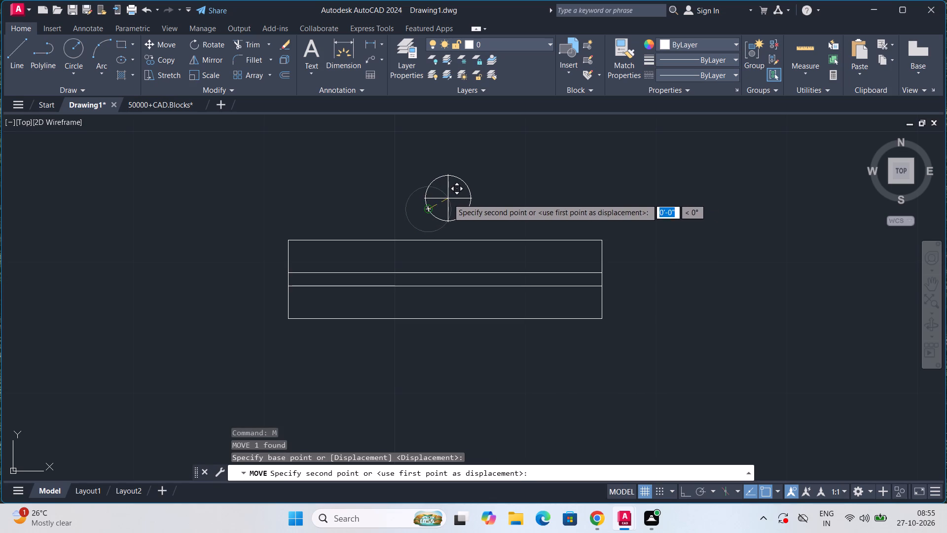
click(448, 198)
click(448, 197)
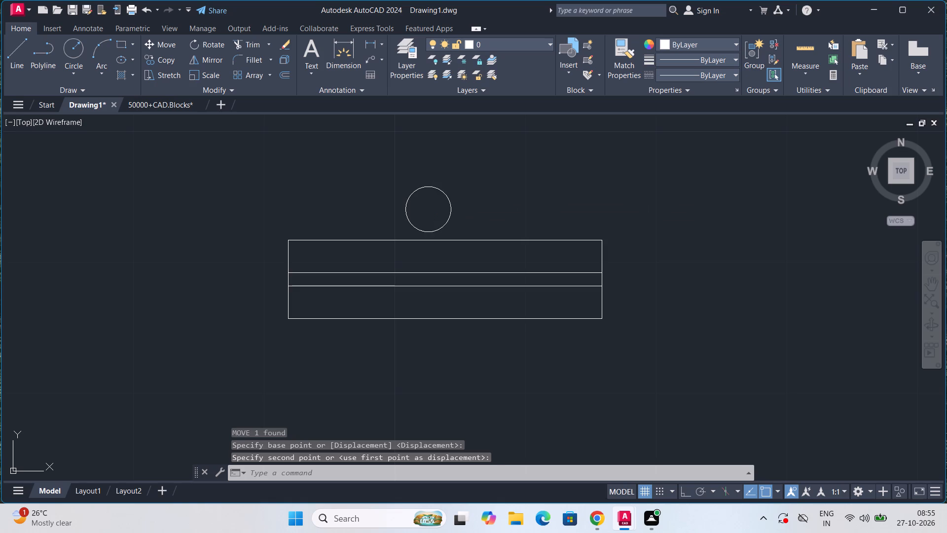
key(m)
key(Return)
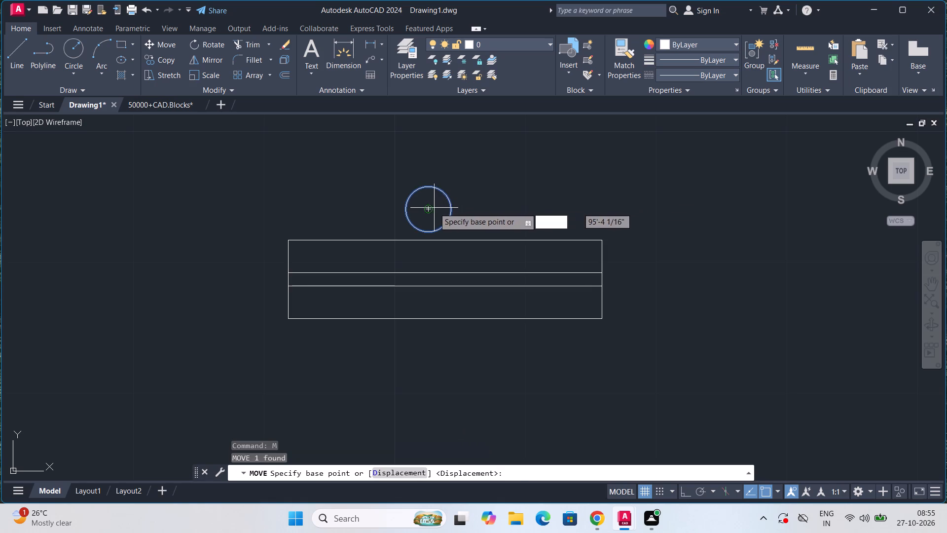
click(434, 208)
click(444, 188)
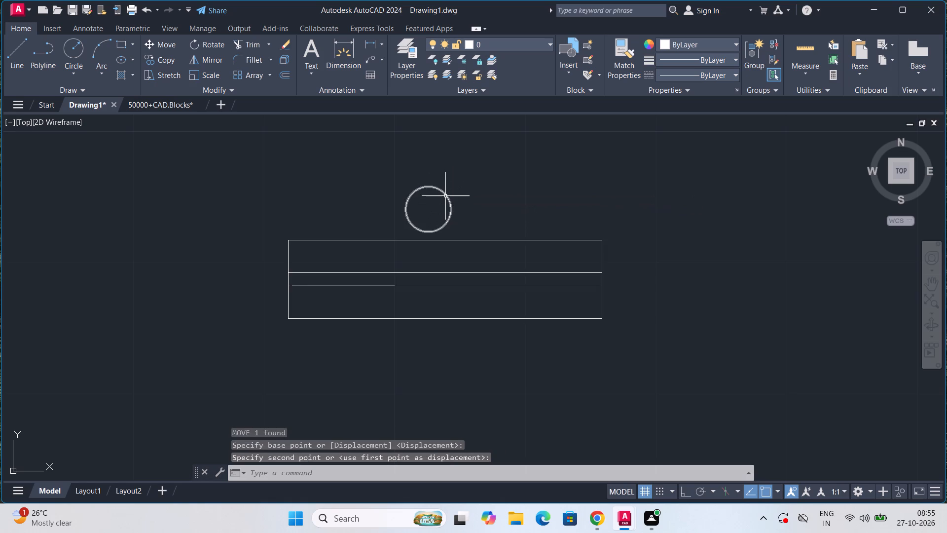
Delete the circle above the 2' window symbol.
click(445, 196)
key(Delete)
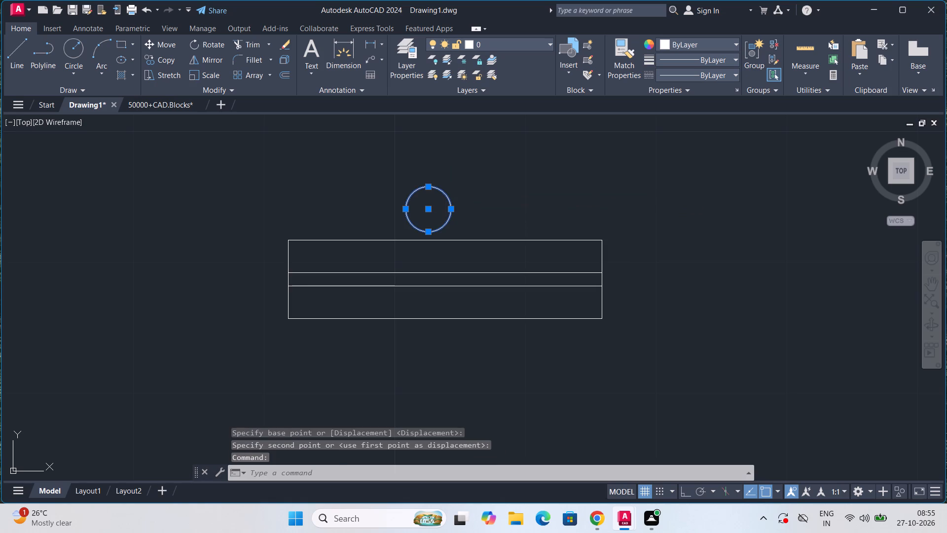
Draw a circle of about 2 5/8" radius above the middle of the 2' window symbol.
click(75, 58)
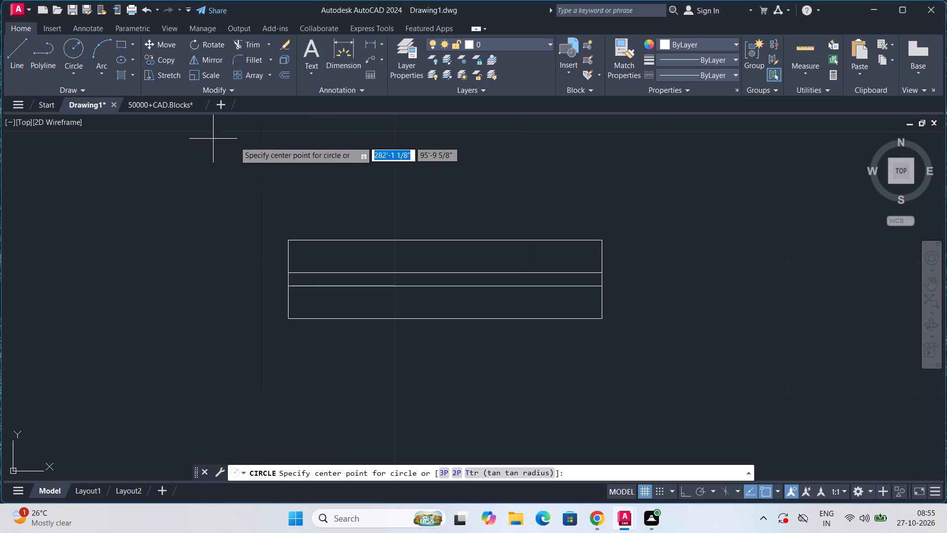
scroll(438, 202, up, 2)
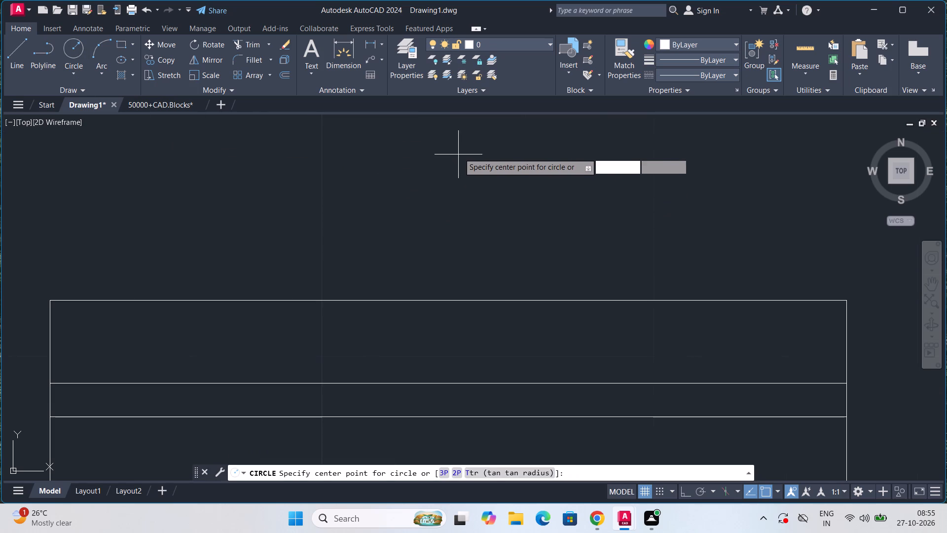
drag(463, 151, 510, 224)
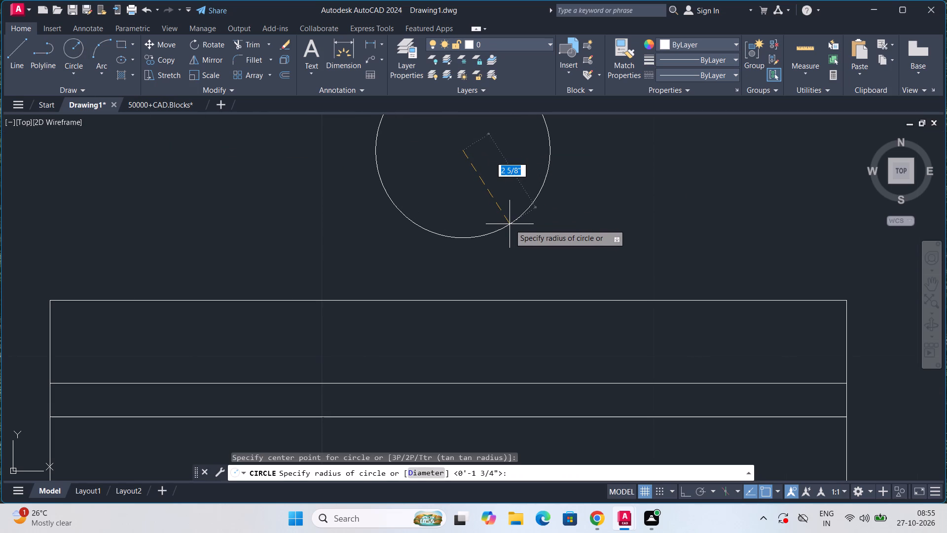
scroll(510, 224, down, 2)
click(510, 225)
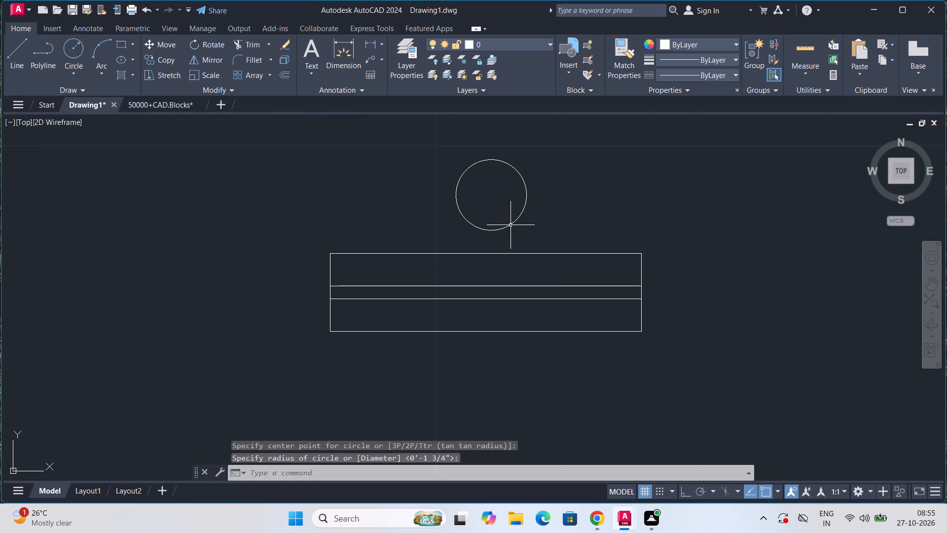
Add the multiline text W1 inside the circle above the lower 2'6" window symbol.
scroll(442, 182, down, 4)
scroll(472, 266, up, 2)
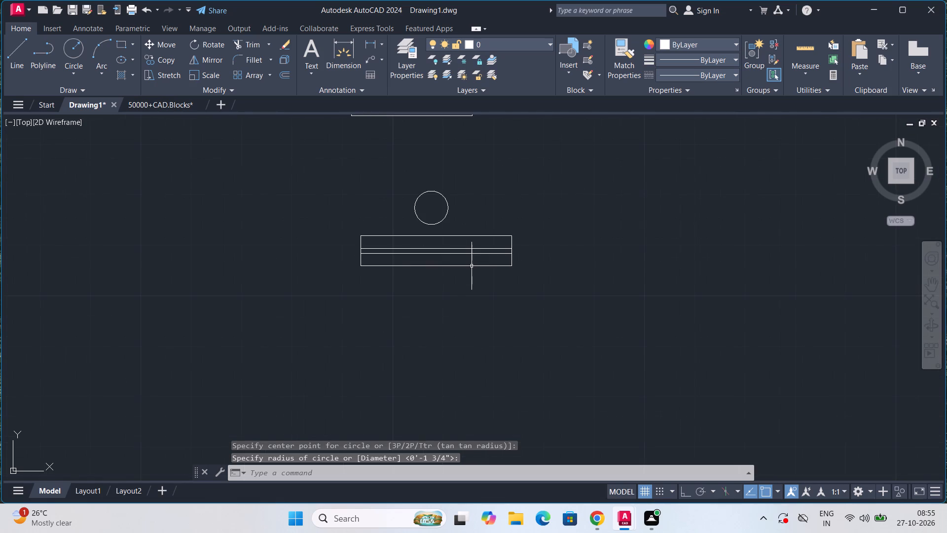
key(Escape)
key(Escape)
key(Escape)
key(Escape)
scroll(442, 206, up, 2)
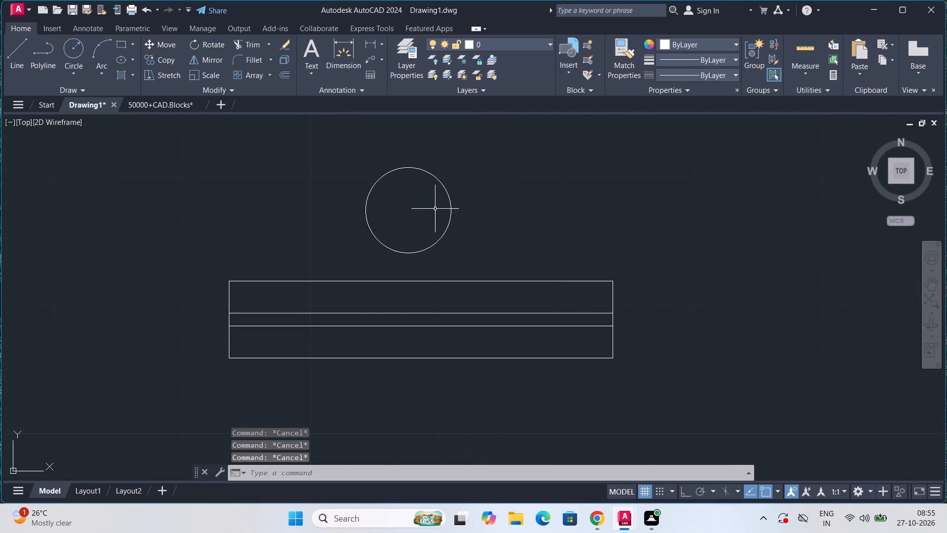
click(318, 54)
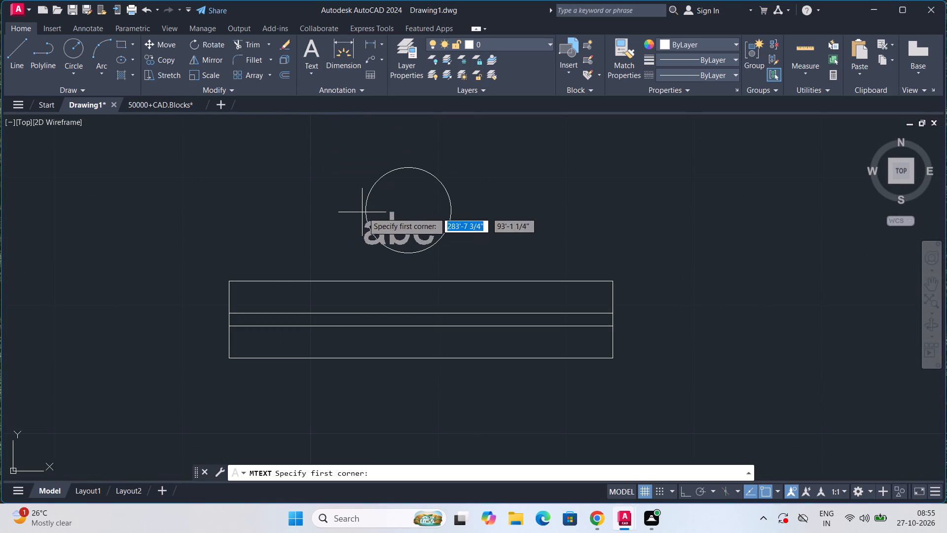
click(379, 202)
click(379, 202)
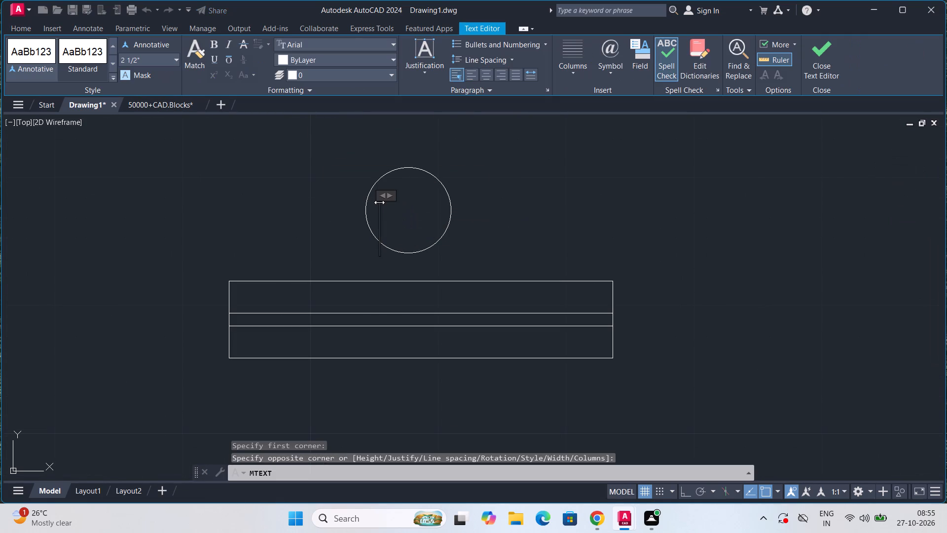
key(w)
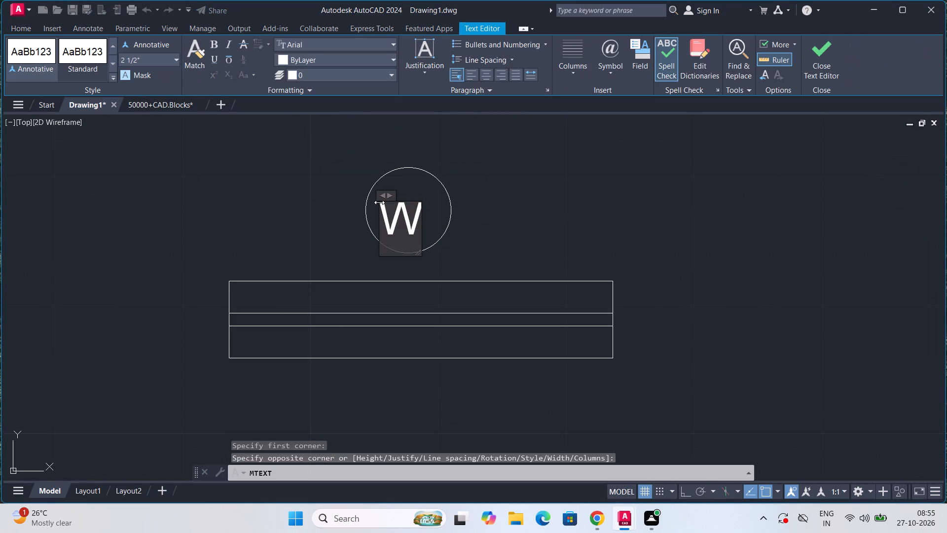
key(1)
click(379, 202)
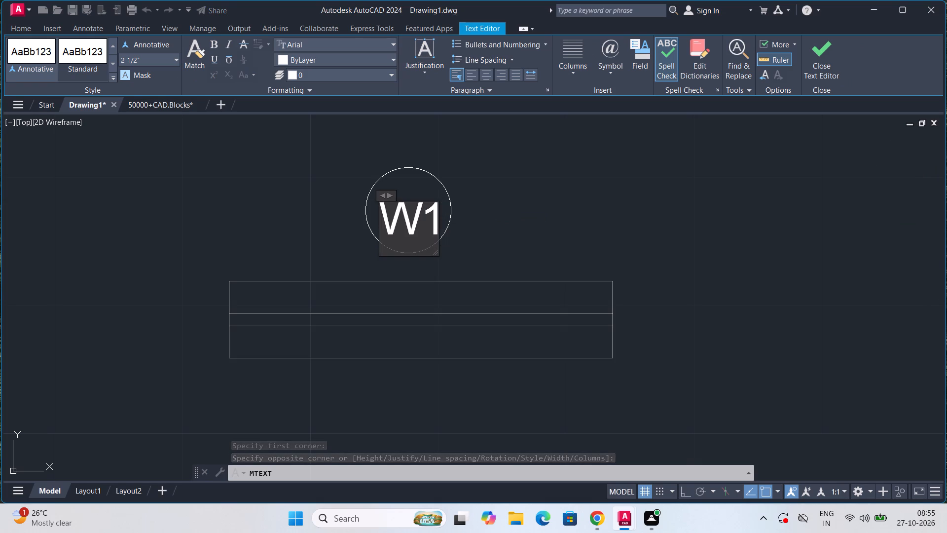
click(453, 192)
Move the W1 text in small shifts until it sits centred in its circle.
click(425, 214)
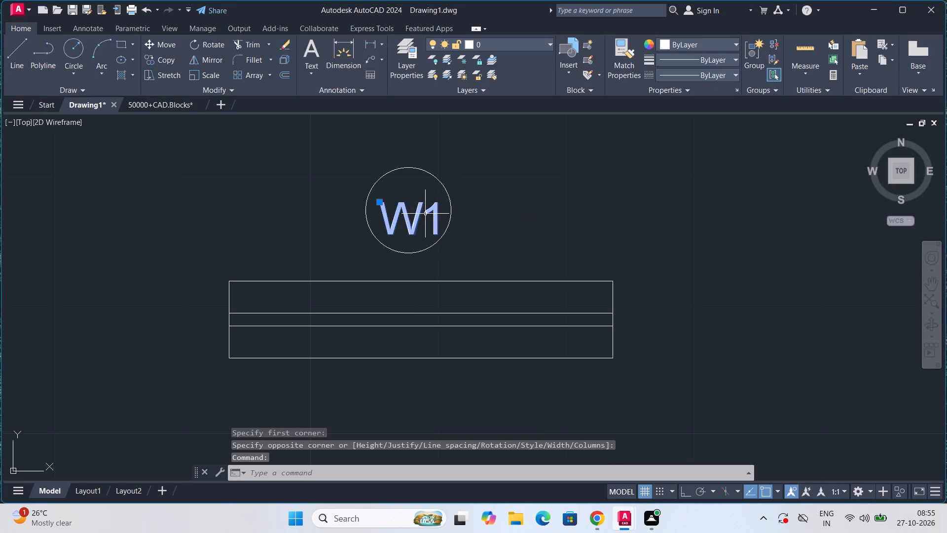
key(m)
key(Return)
click(384, 205)
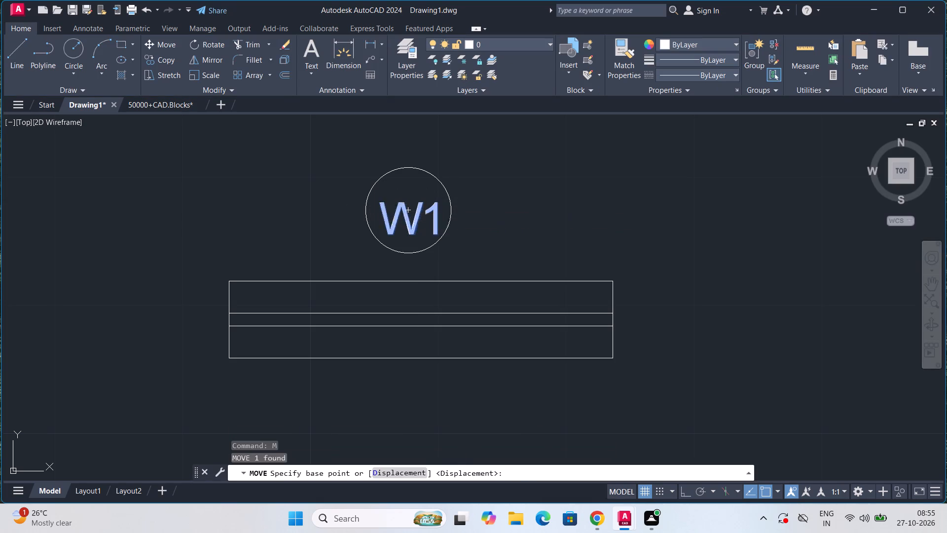
click(383, 198)
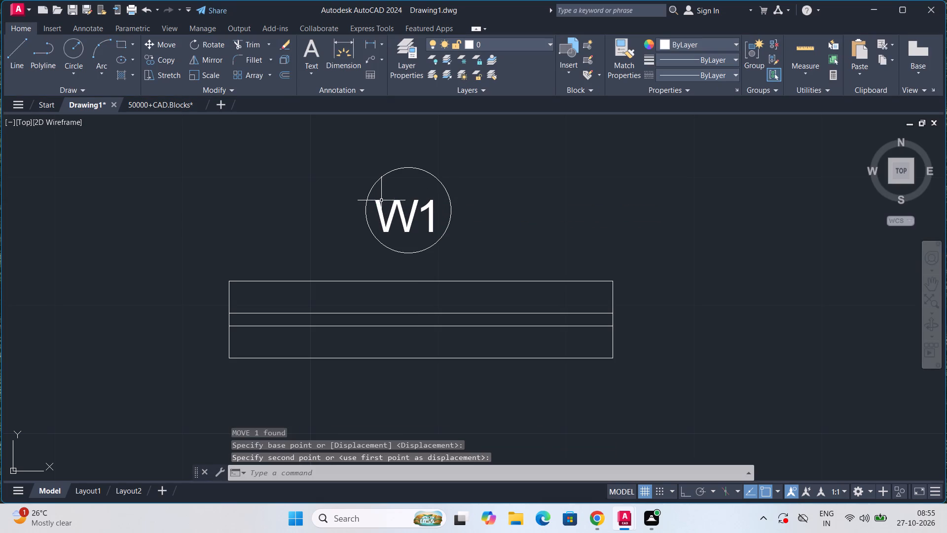
click(381, 205)
key(m)
key(Return)
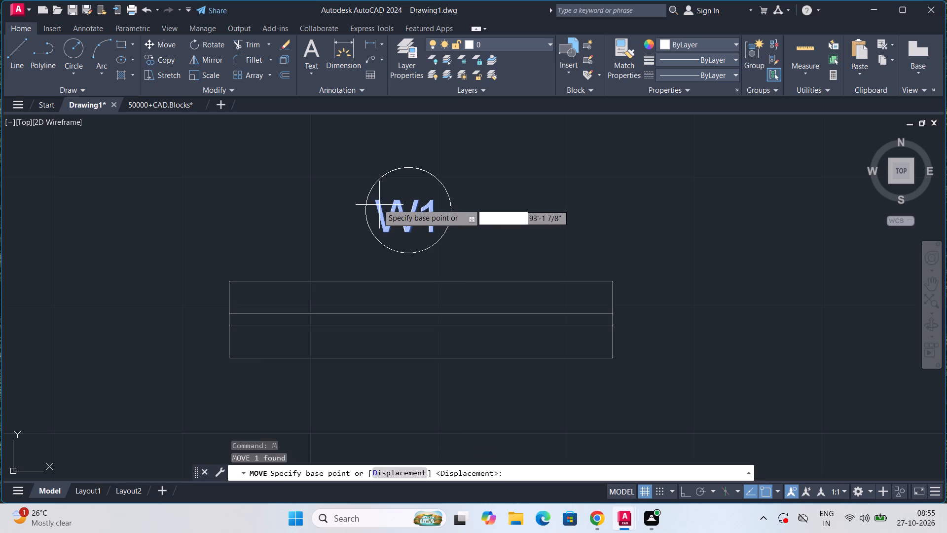
click(375, 201)
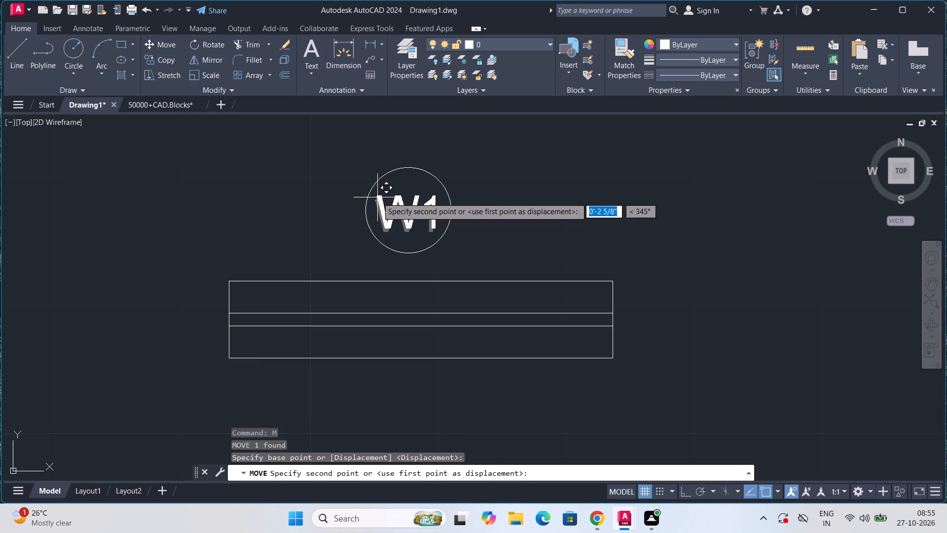
click(377, 197)
key(m)
key(Return)
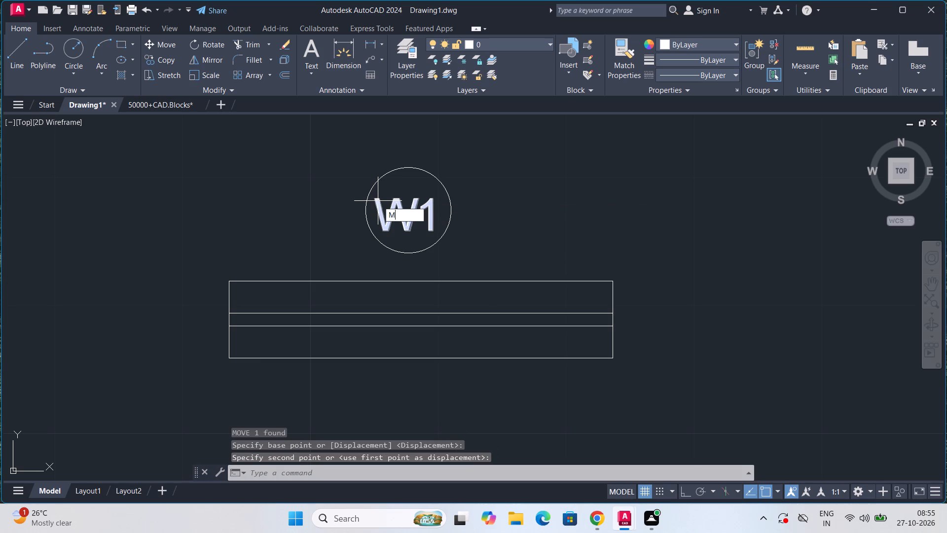
click(378, 202)
key(Return)
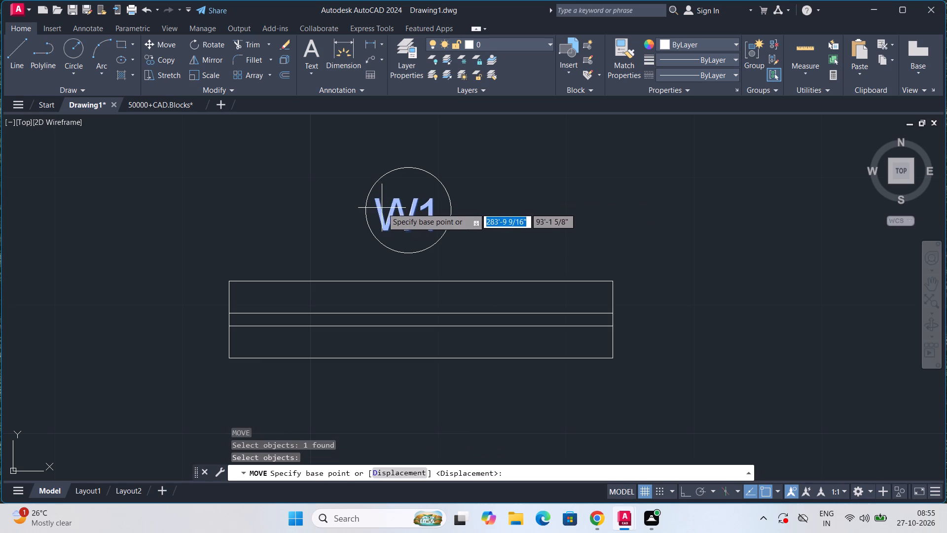
click(389, 212)
click(392, 207)
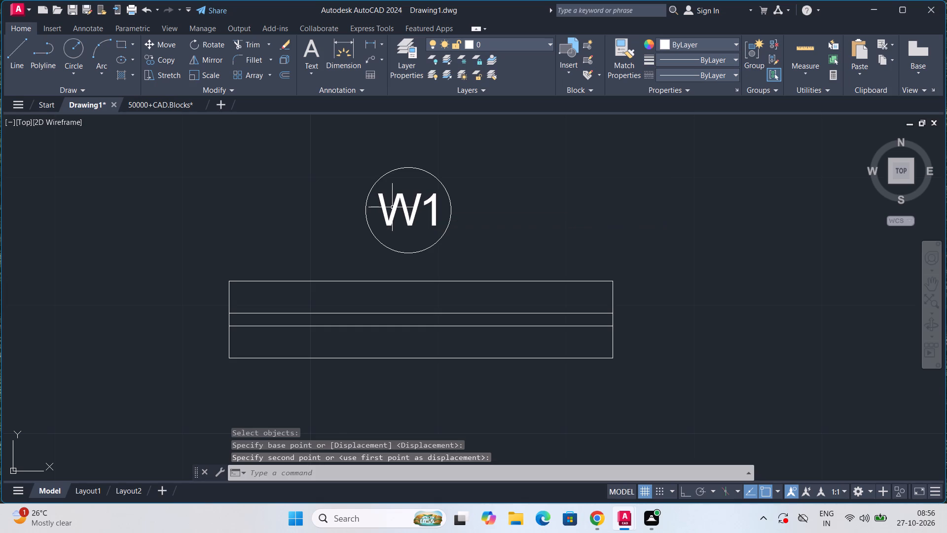
Add the multiline text W2 at the circle above the upper 2' window symbol.
scroll(395, 221, down, 4)
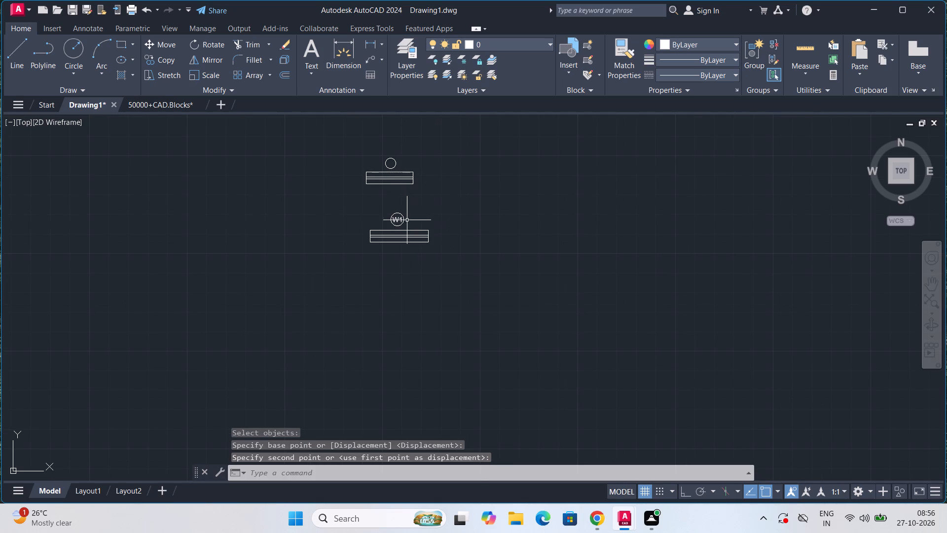
middle_drag(391, 185, 400, 248)
scroll(399, 235, up, 5)
middle_drag(390, 182, 405, 283)
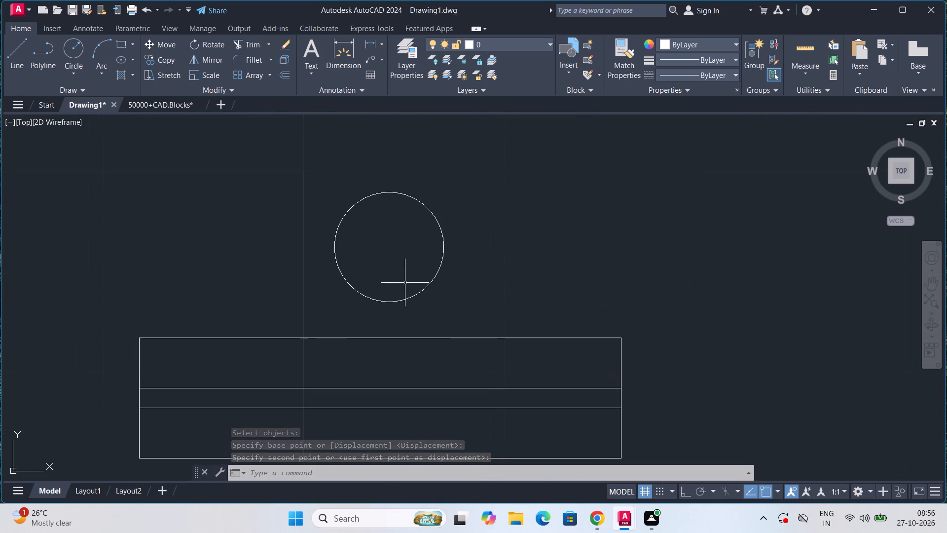
click(318, 55)
double_click(363, 225)
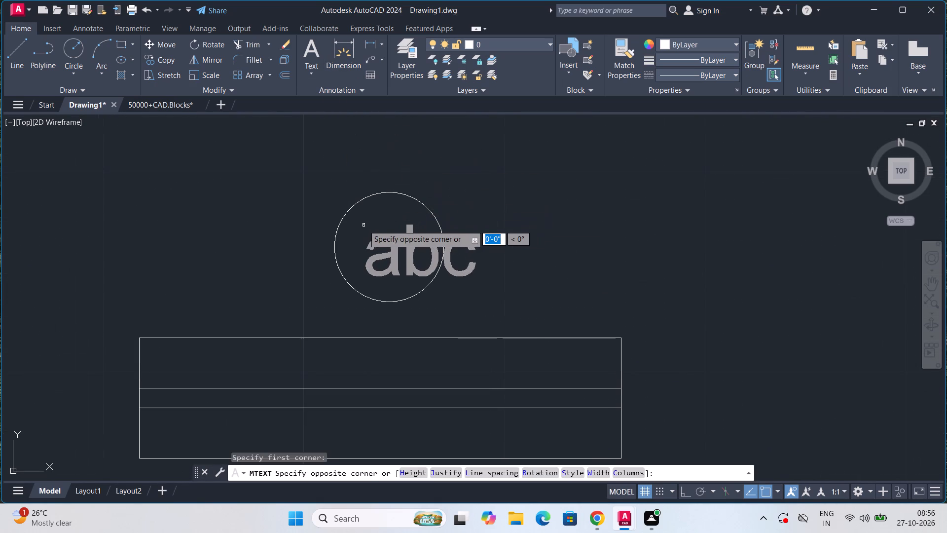
click(372, 231)
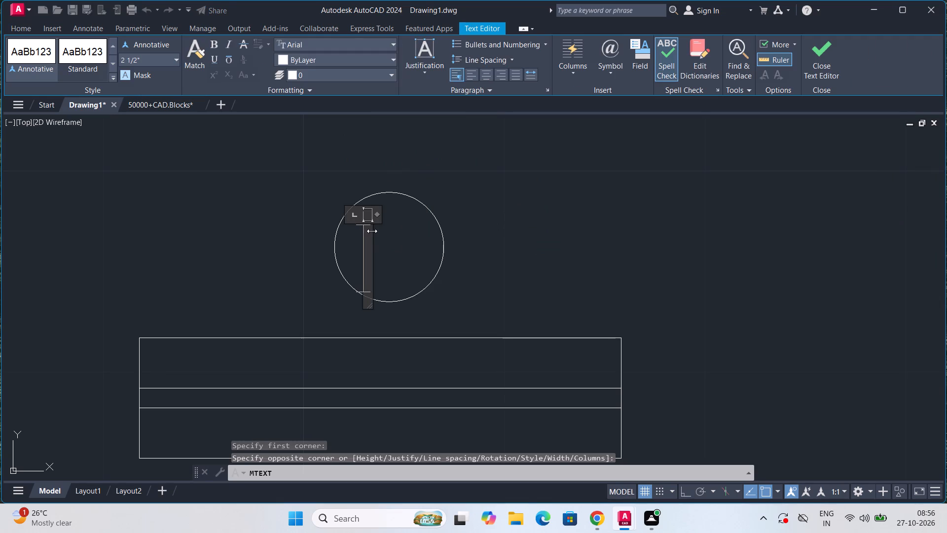
key(2)
key(BackSpace)
text(W2)
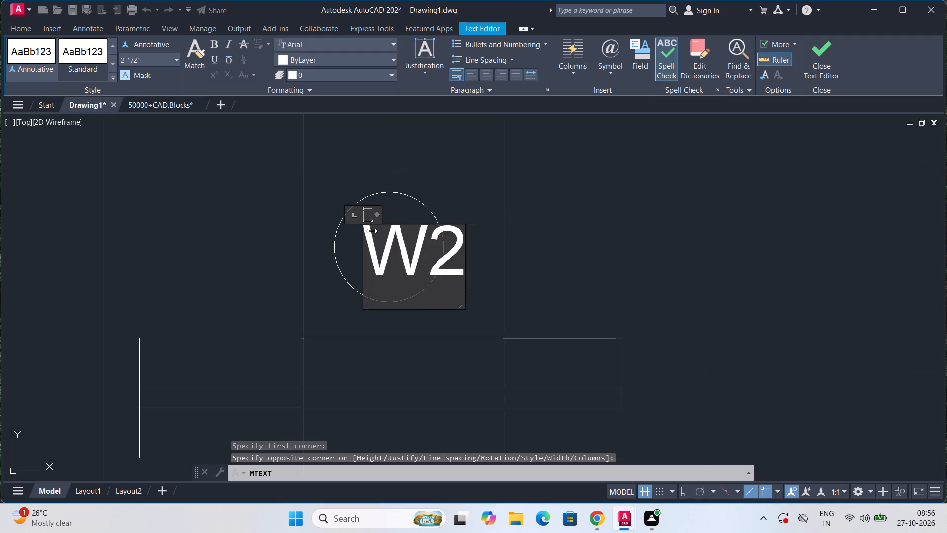
click(372, 231)
double_click(354, 232)
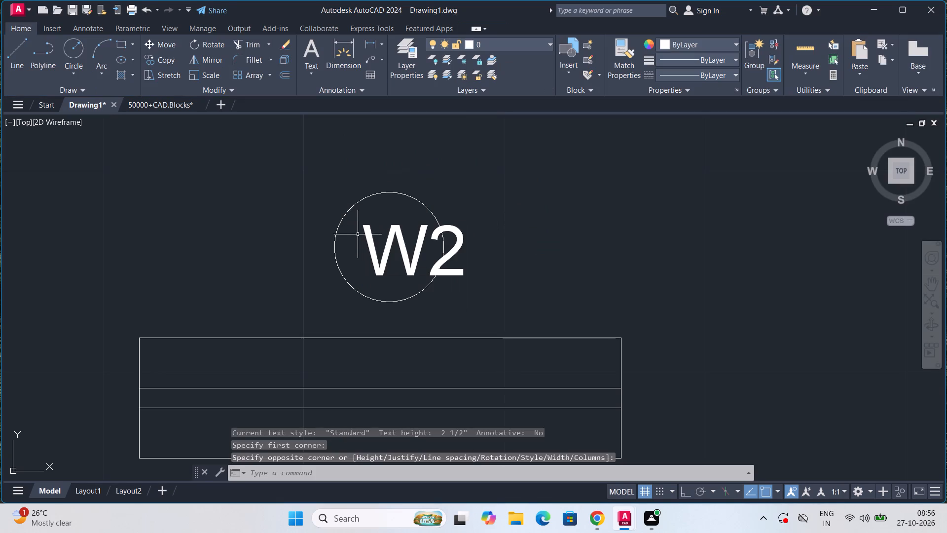
Move the W2 text so it fits inside the circle above the 2' window symbol.
click(369, 242)
key(m)
key(Return)
click(365, 242)
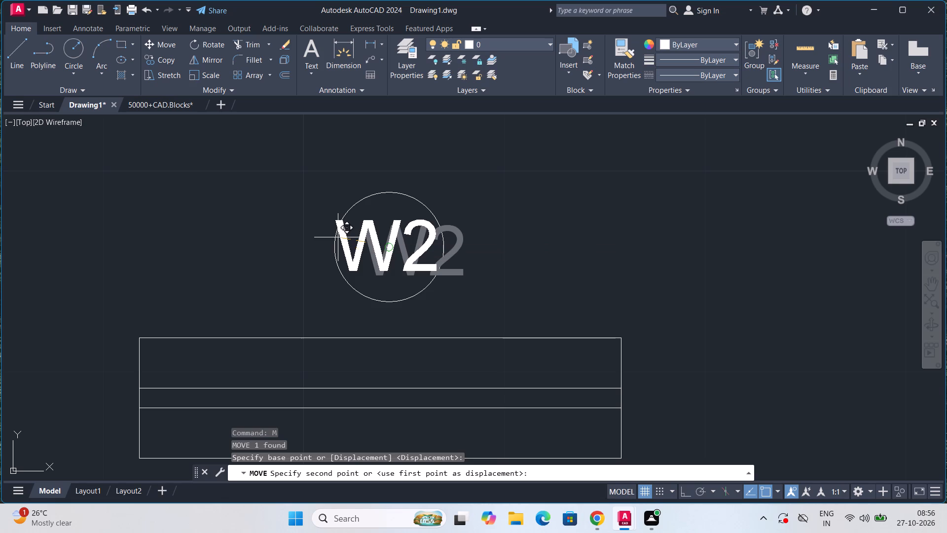
click(338, 238)
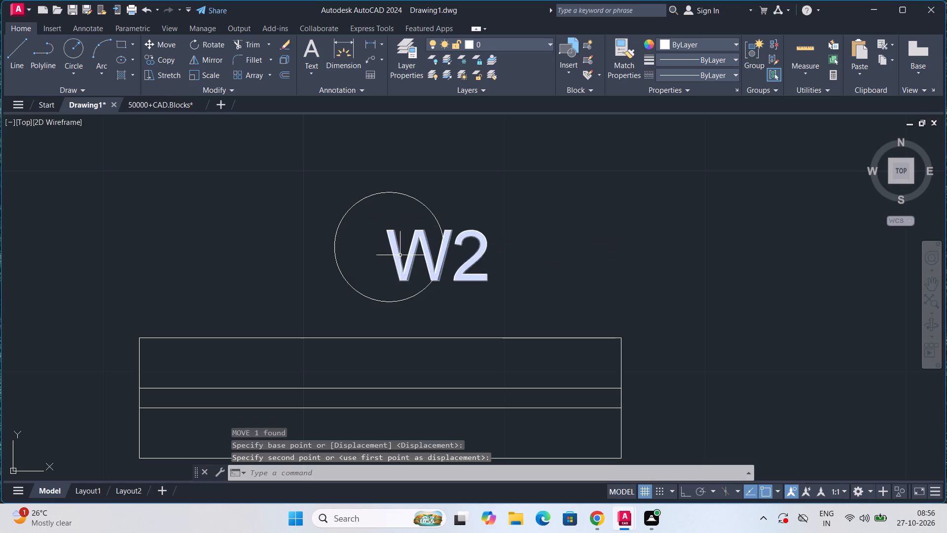
click(400, 255)
key(m)
key(Return)
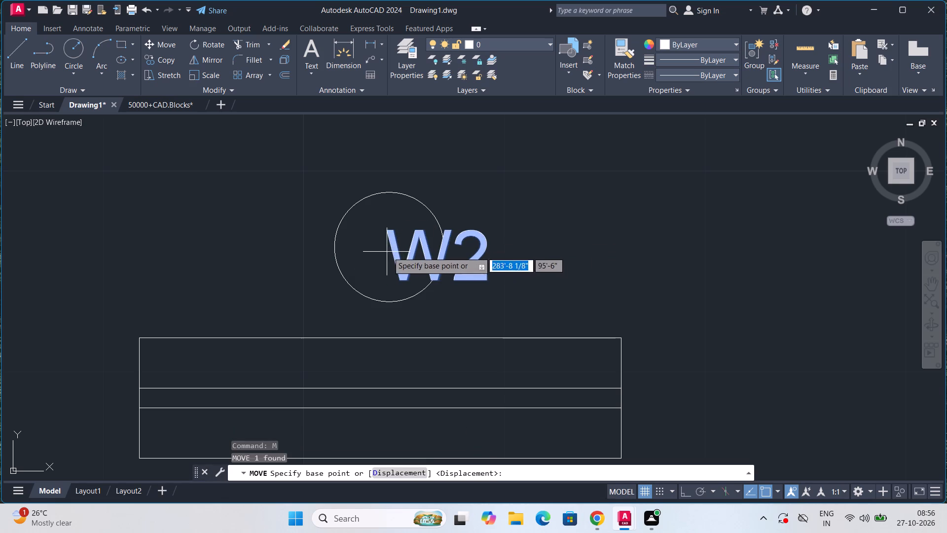
click(425, 251)
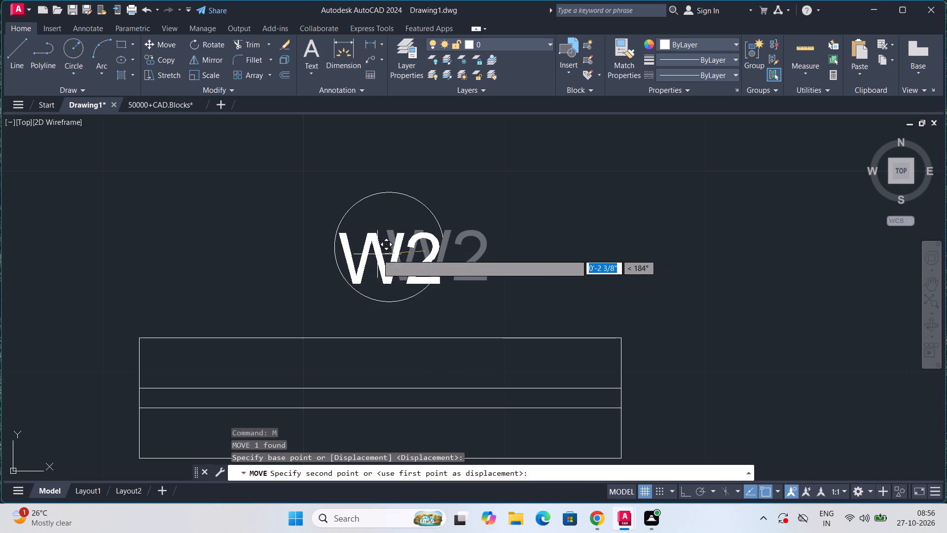
click(377, 254)
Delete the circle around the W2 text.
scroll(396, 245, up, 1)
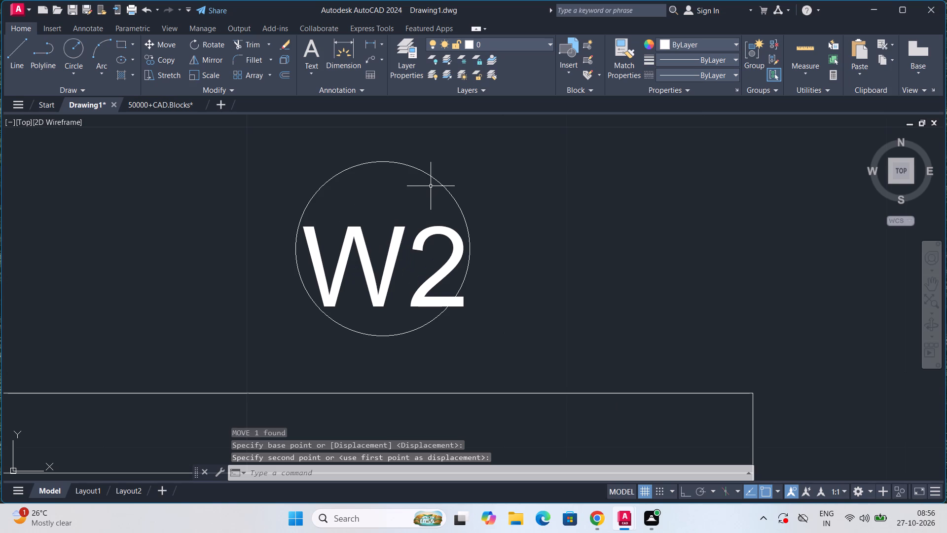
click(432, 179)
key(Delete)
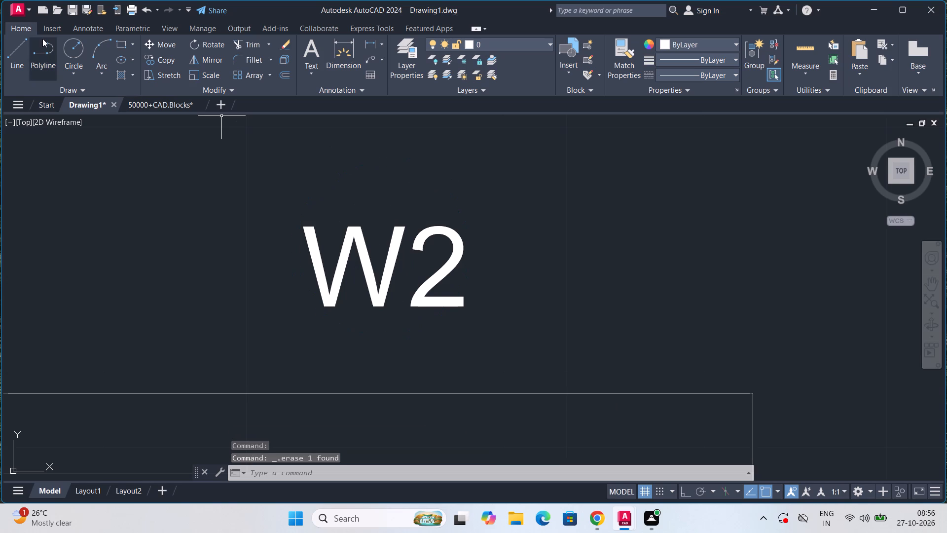
Draw a circle of about 3 1/2" radius around the W2 text.
click(70, 59)
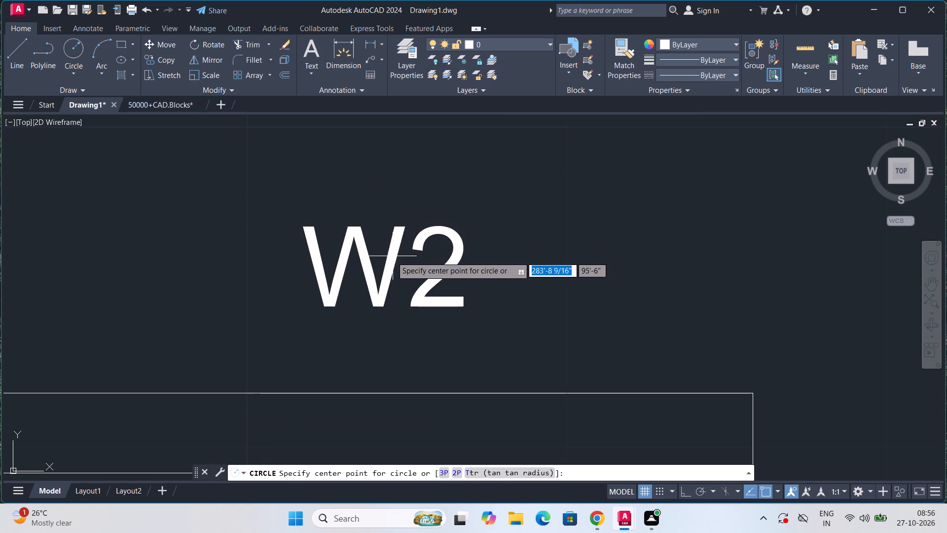
drag(391, 257, 430, 358)
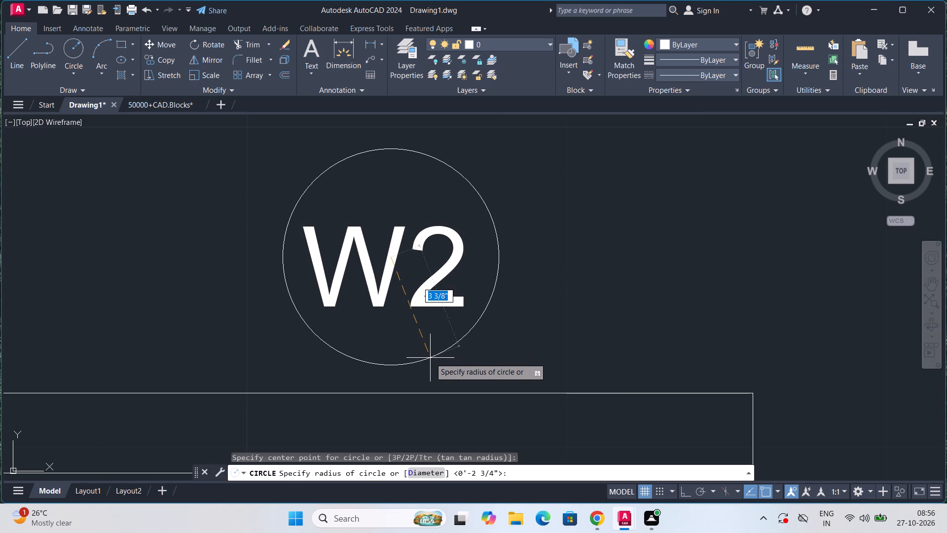
drag(430, 358, 430, 363)
click(430, 363)
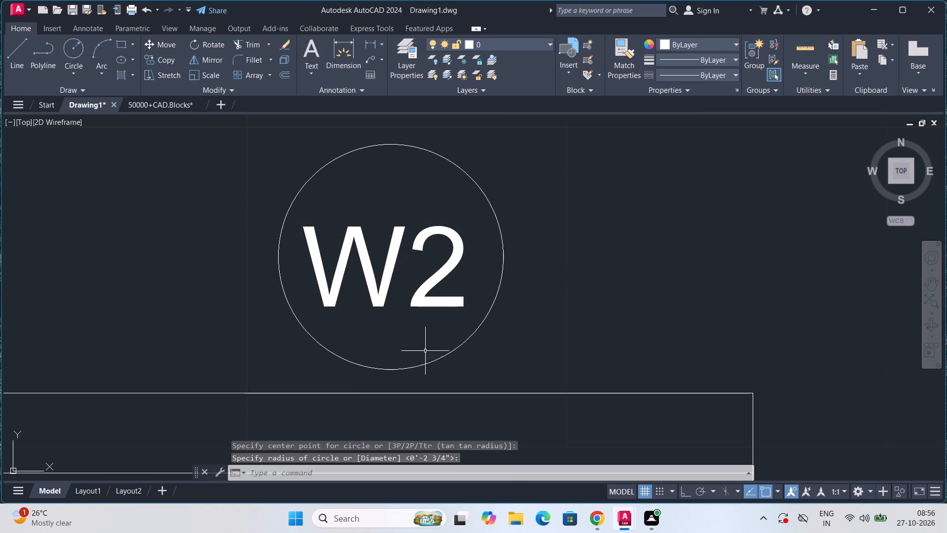
With Ortho on, draw lines from the 2' window's upper-left corner: 1' left, about 8 1/4" up, and right above the W2 circle past the window.
scroll(424, 310, down, 4)
middle_drag(435, 349, 406, 232)
scroll(406, 232, down, 1)
scroll(406, 232, up, 3)
middle_drag(407, 232, 415, 308)
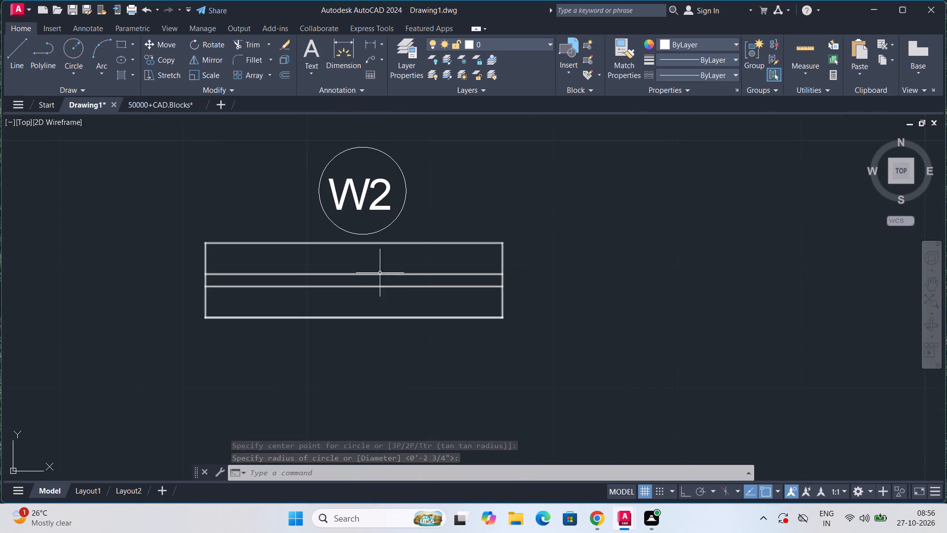
key(l)
key(Return)
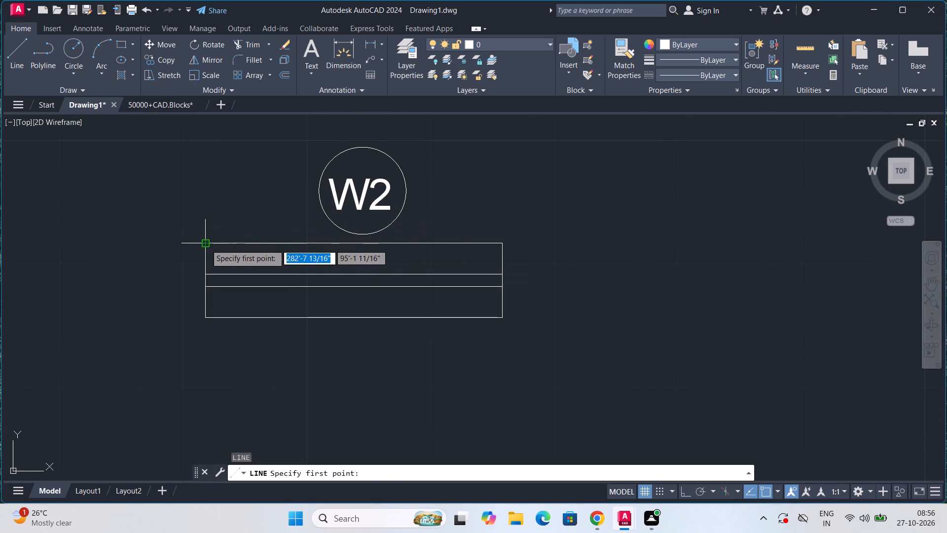
click(206, 244)
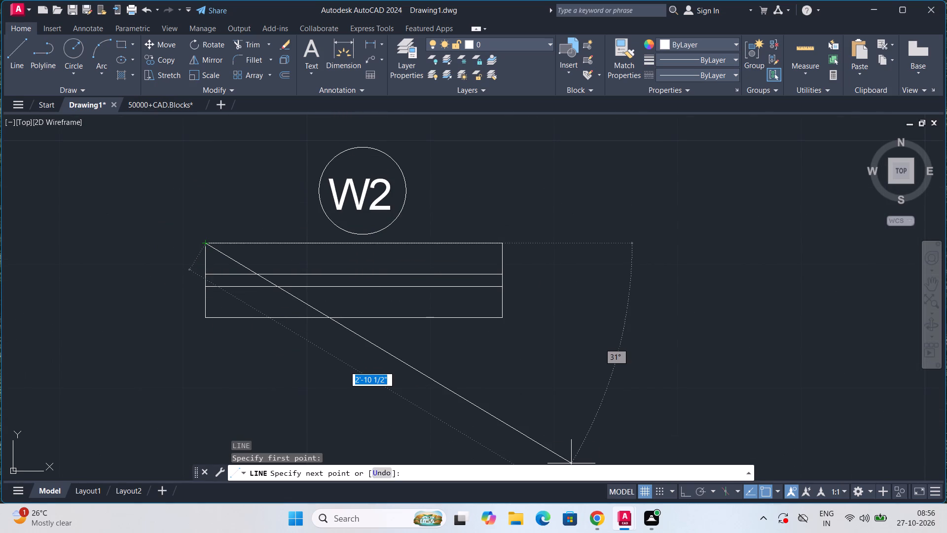
click(680, 490)
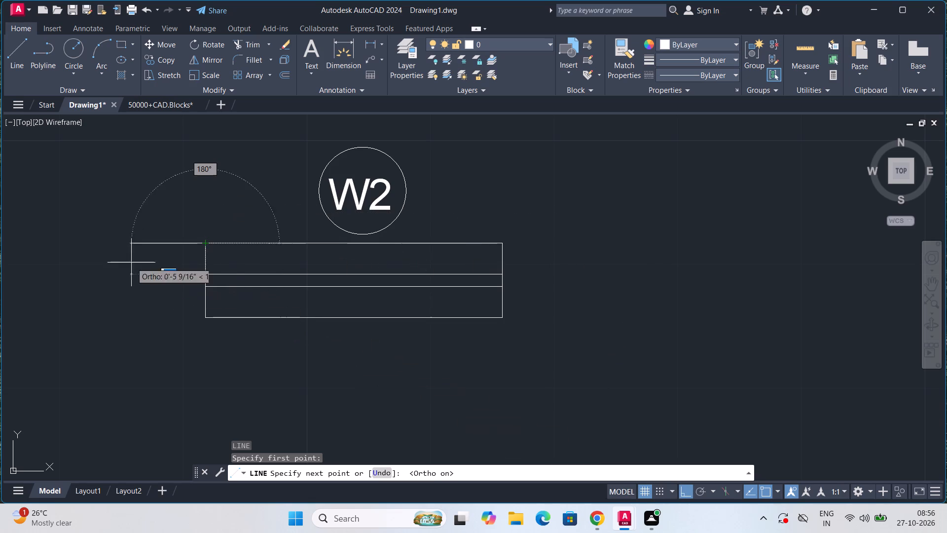
key(1)
key(apostrophe)
key(Return)
scroll(120, 240, down, 3)
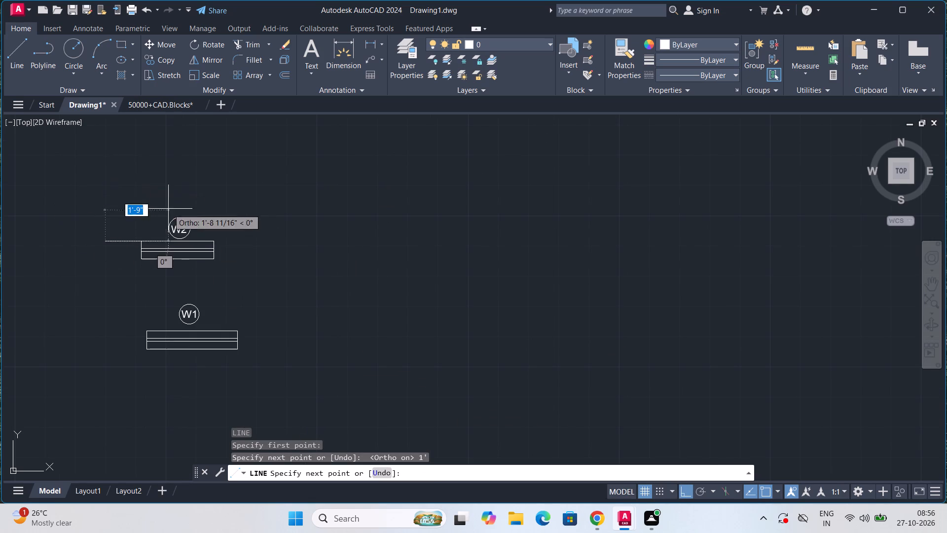
scroll(111, 210, up, 3)
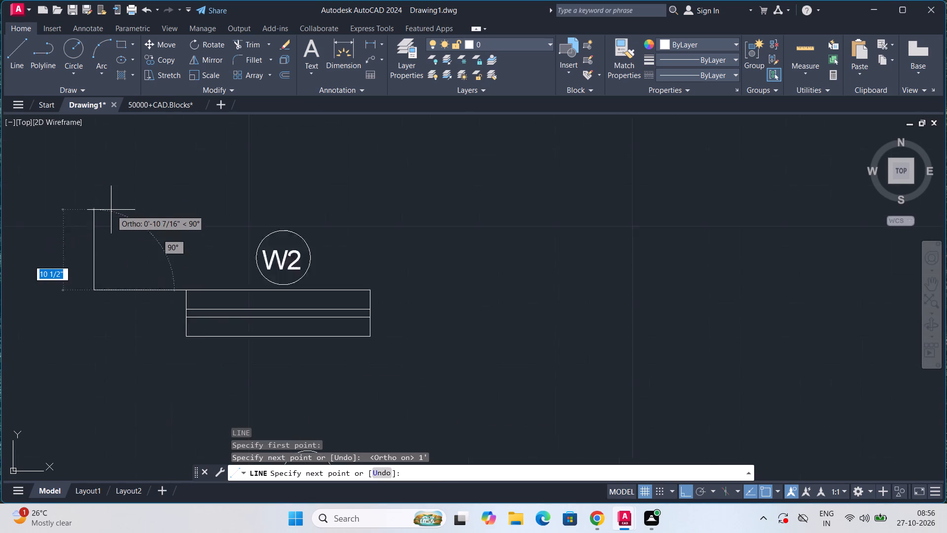
scroll(87, 234, up, 3)
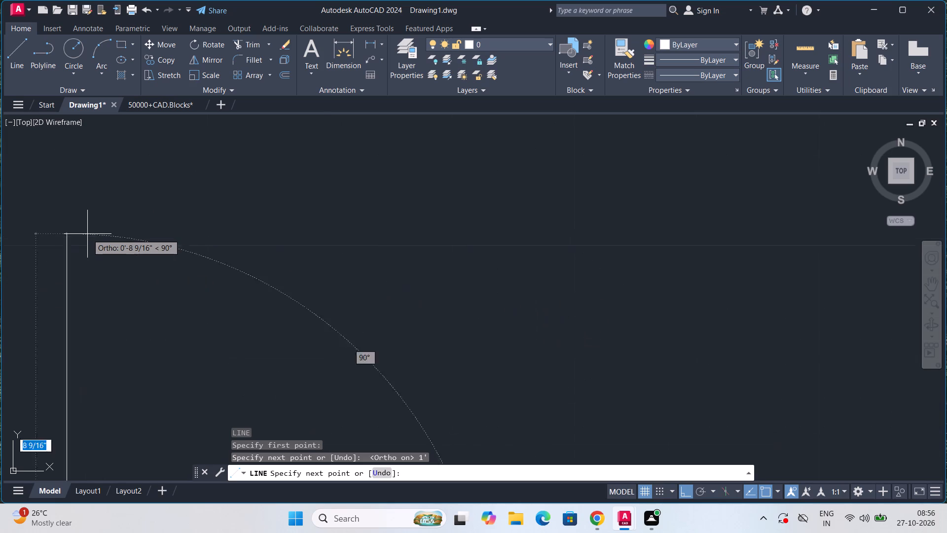
scroll(87, 234, up, 1)
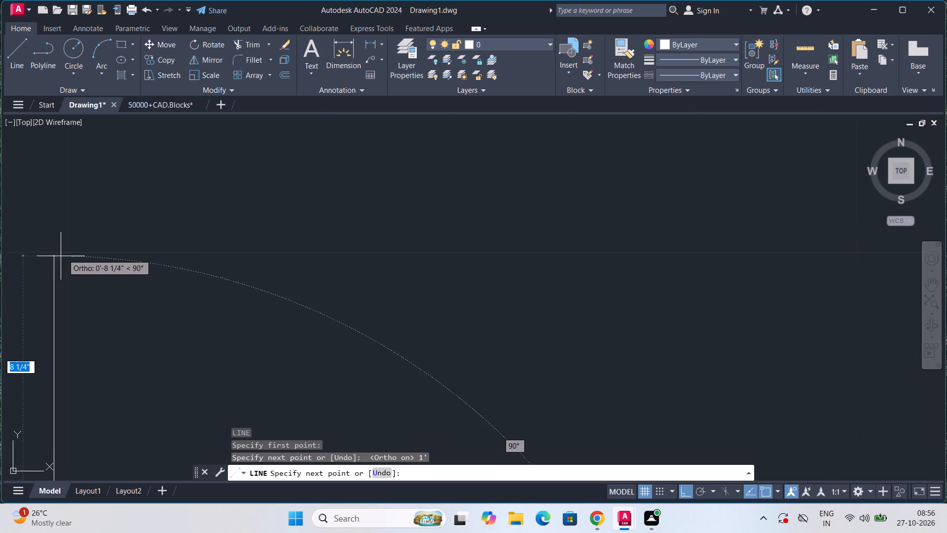
click(66, 251)
scroll(226, 256, down, 5)
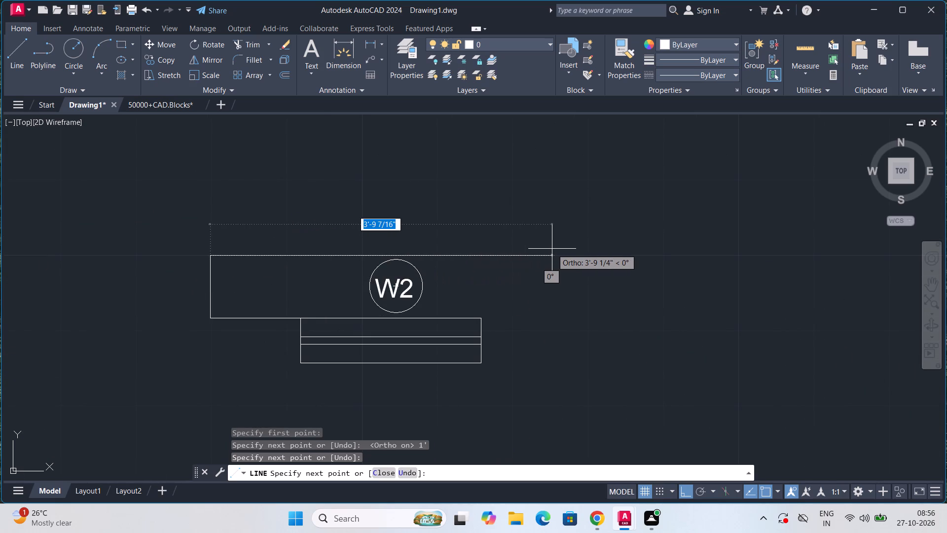
scroll(552, 249, up, 2)
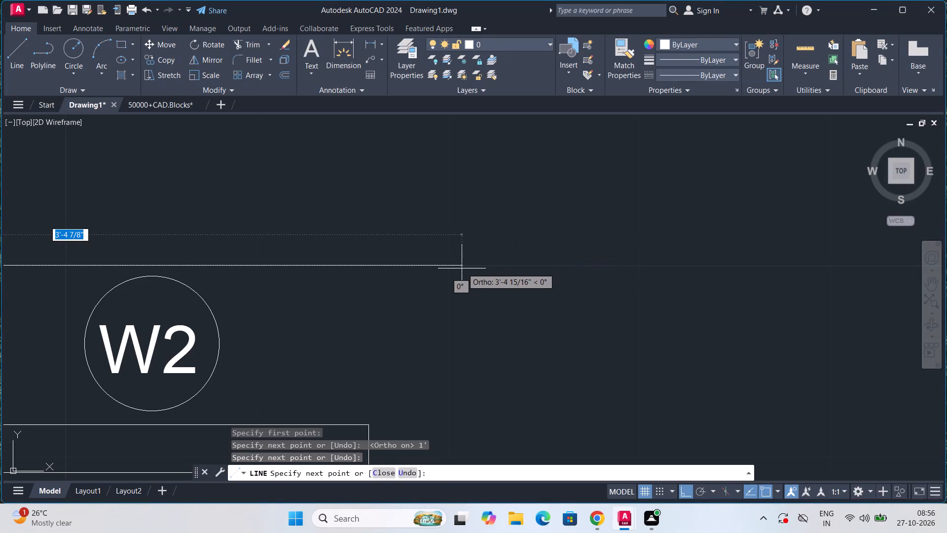
click(492, 264)
scroll(494, 265, down, 4)
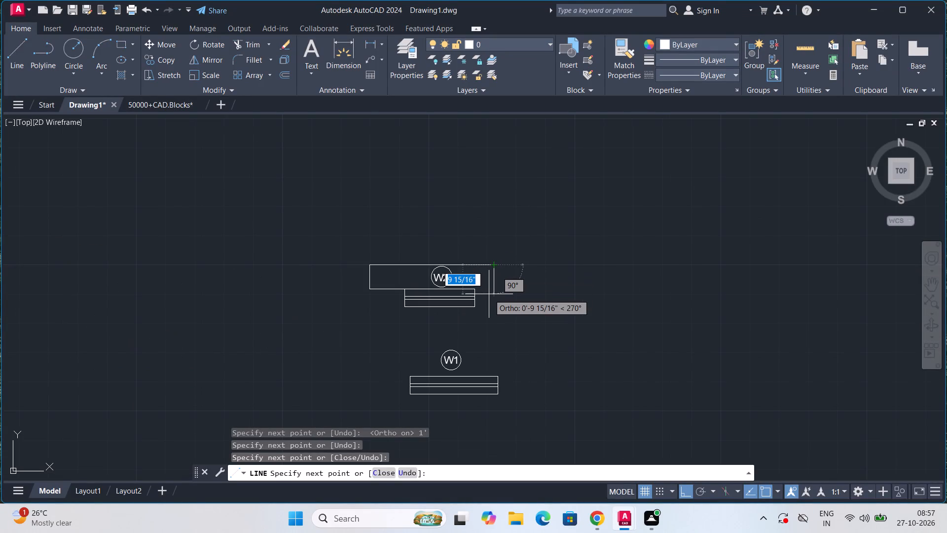
key(Escape)
Draw lines from the 2' window's upper-right corner 1' right and up to just short of the top line's level.
scroll(489, 294, up, 3)
key(l)
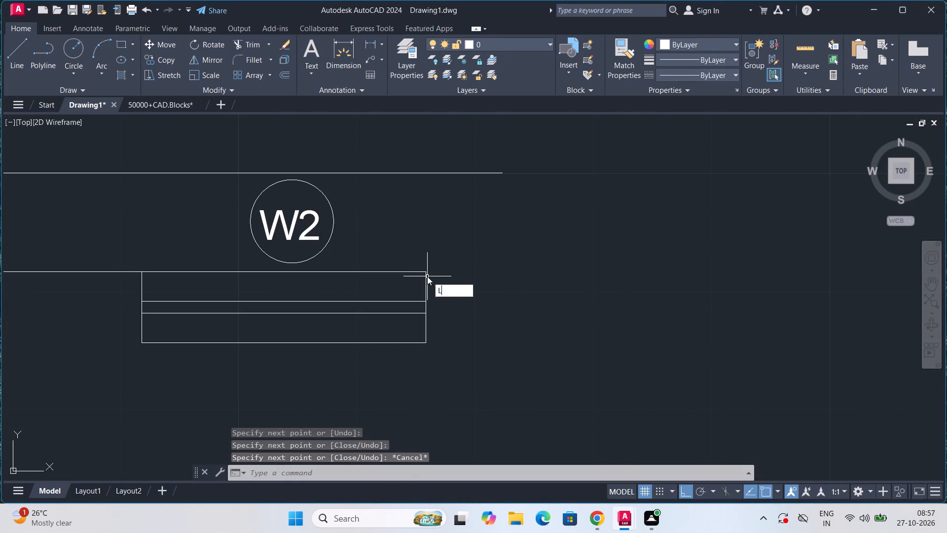
key(Return)
scroll(427, 276, up, 3)
click(409, 261)
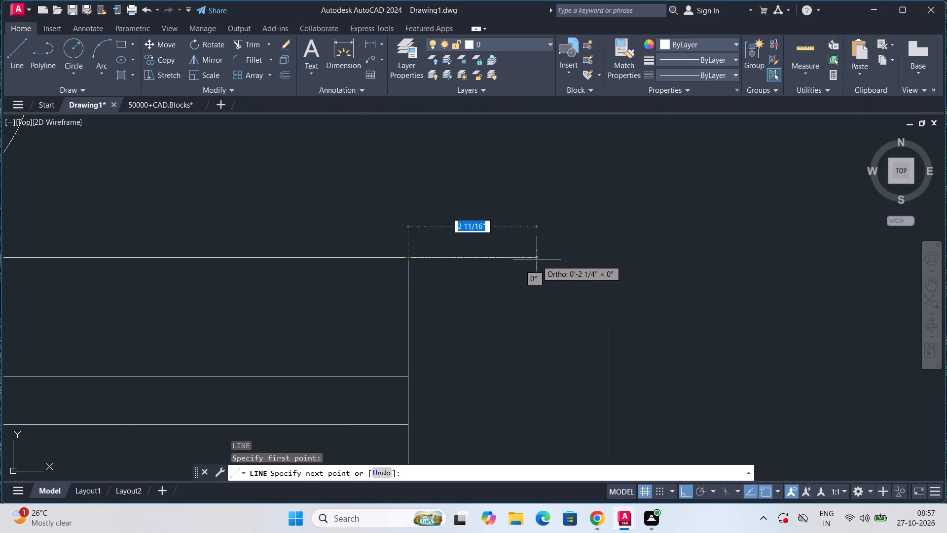
key(1)
key(apostrophe)
key(Return)
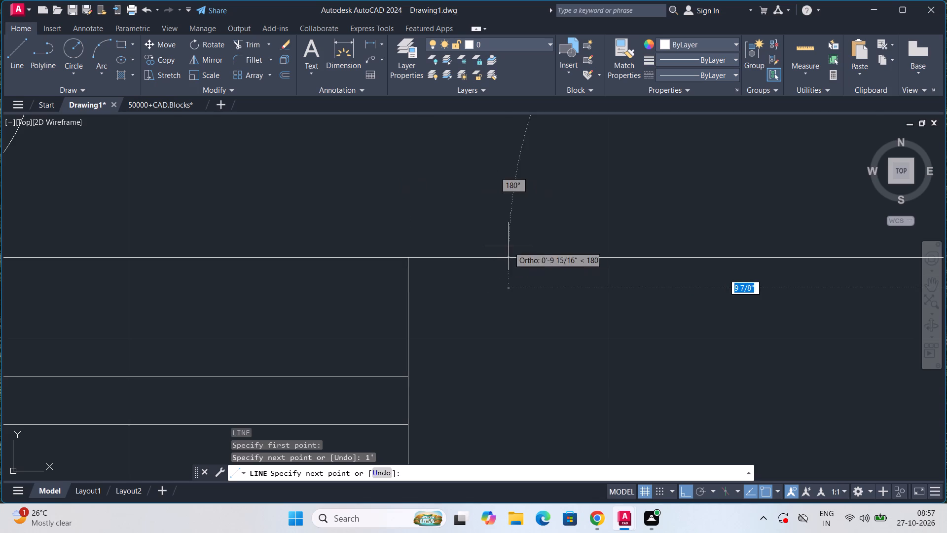
scroll(509, 246, down, 4)
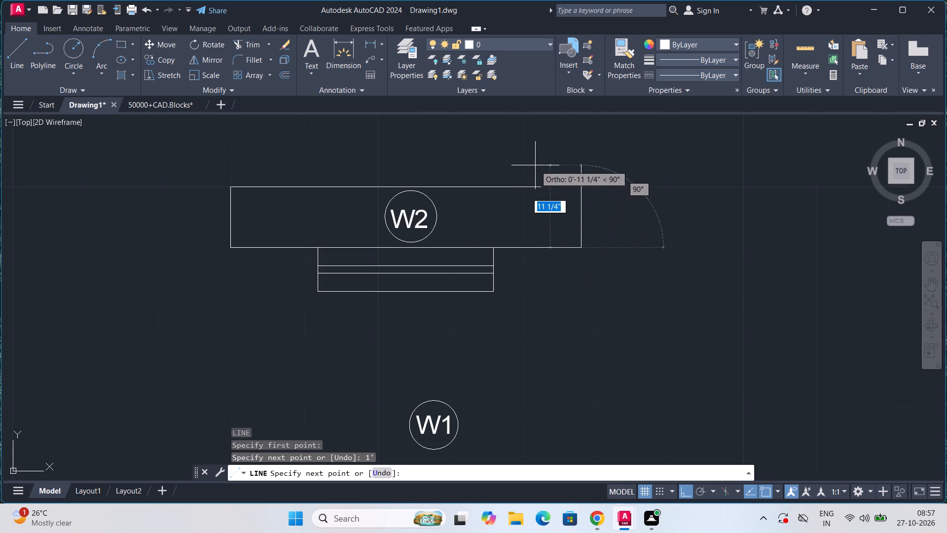
click(559, 191)
key(Escape)
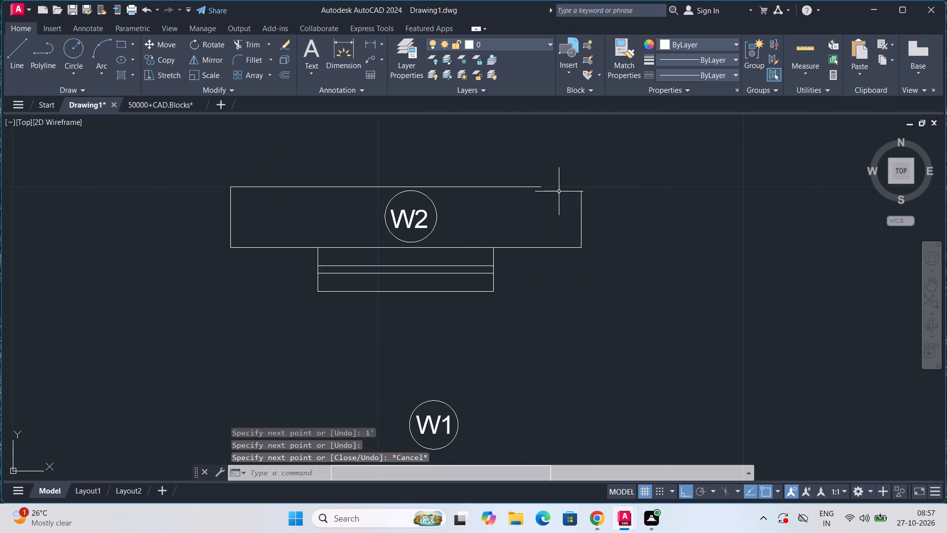
key(Escape)
key(Escape)
Fillet the right vertical line and the top line around the W2 tag into a square corner at zero radius.
key(f)
key(Return)
scroll(559, 198, up, 2)
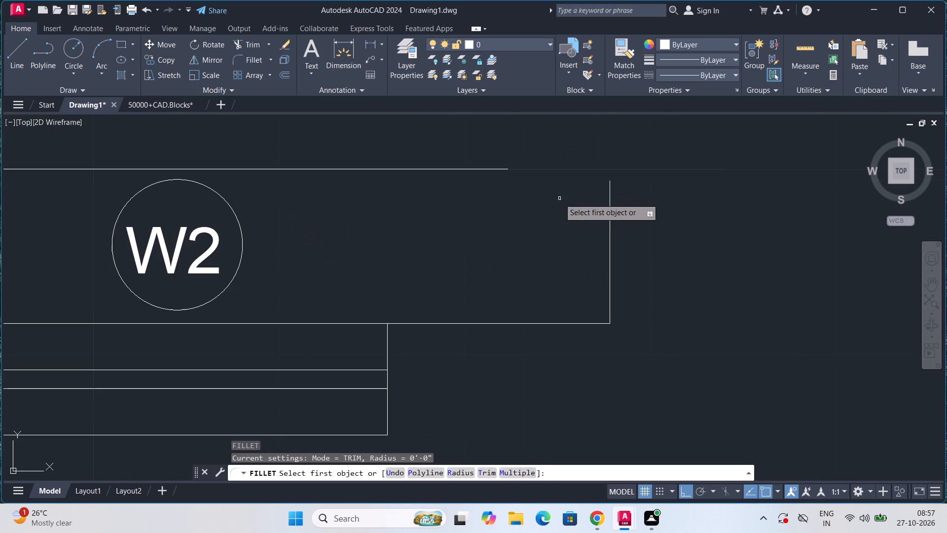
click(609, 215)
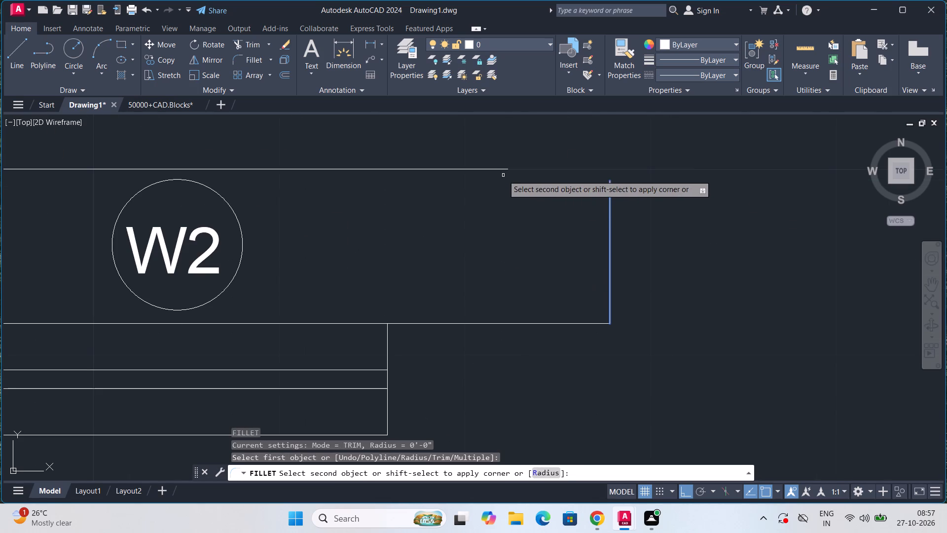
click(500, 170)
Draw lines from the 2'6" window's upper-left corner: 1' left, about 9 1/4" up, about 4'-4 1/4" right and about 7" down.
scroll(501, 173, down, 3)
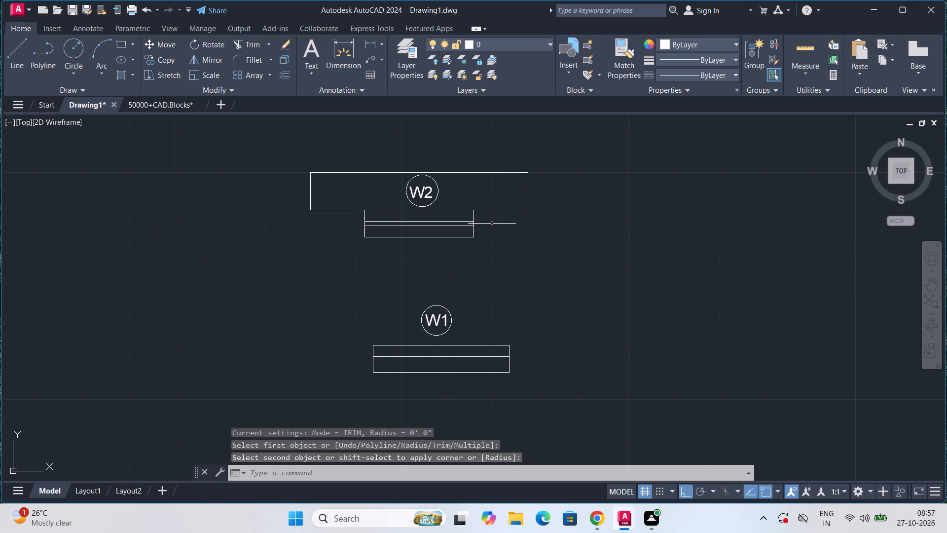
middle_drag(493, 224, 494, 207)
scroll(494, 207, up, 1)
middle_drag(455, 170, 468, 237)
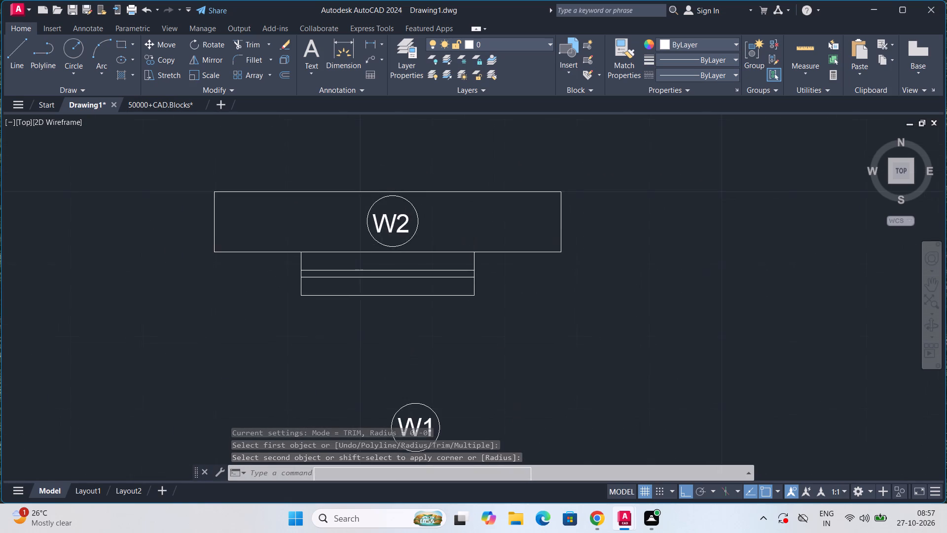
scroll(468, 237, up, 1)
scroll(468, 237, down, 2)
middle_drag(463, 307, 451, 225)
scroll(452, 307, up, 2)
key(l)
key(Return)
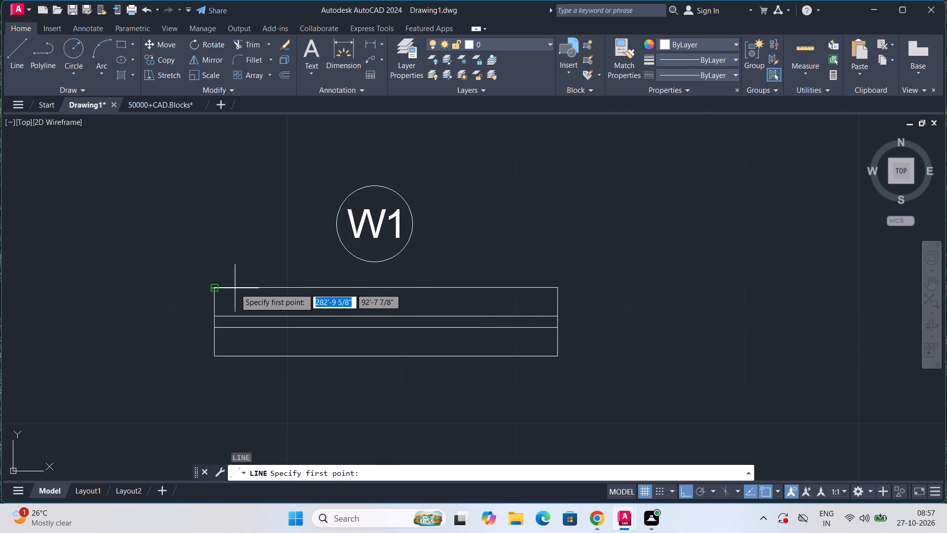
click(217, 288)
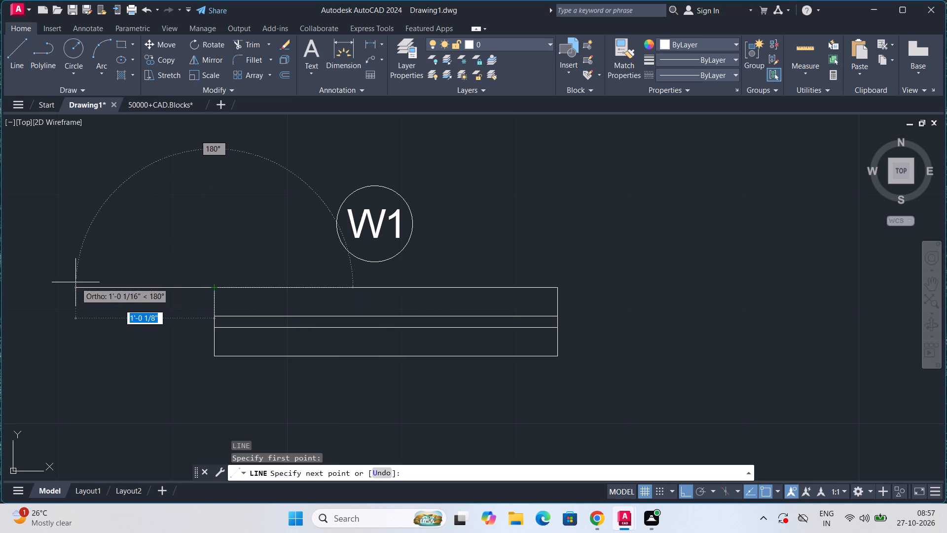
text(1')
key(Return)
scroll(75, 282, down, 2)
click(75, 282)
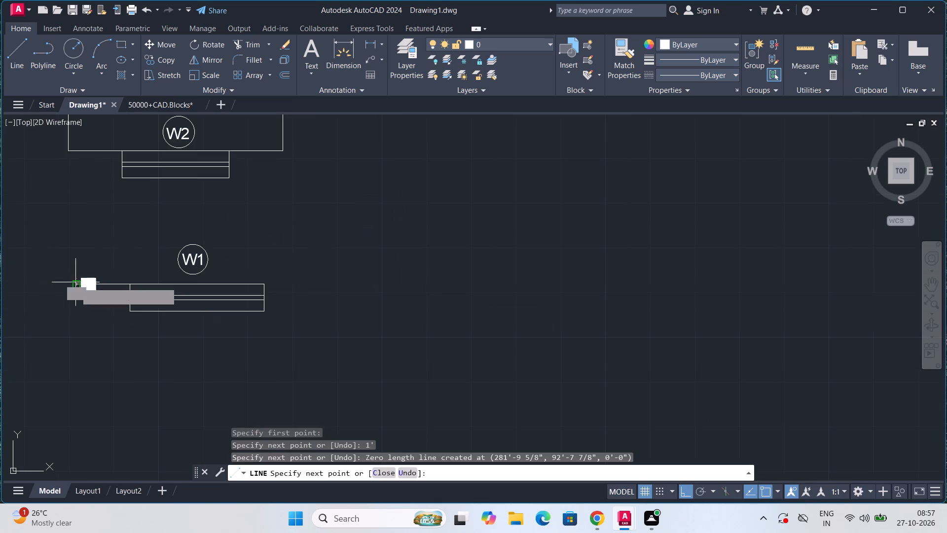
scroll(88, 242, up, 4)
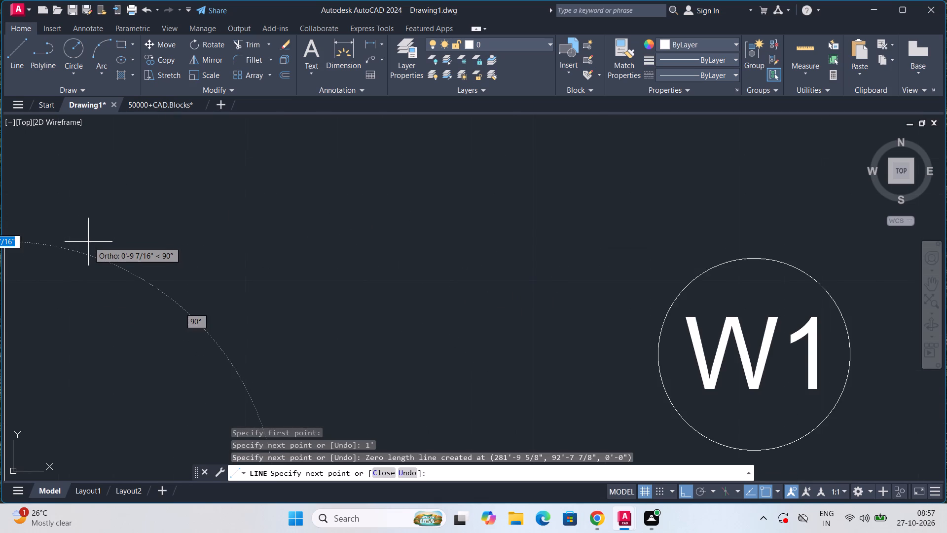
scroll(99, 224, down, 2)
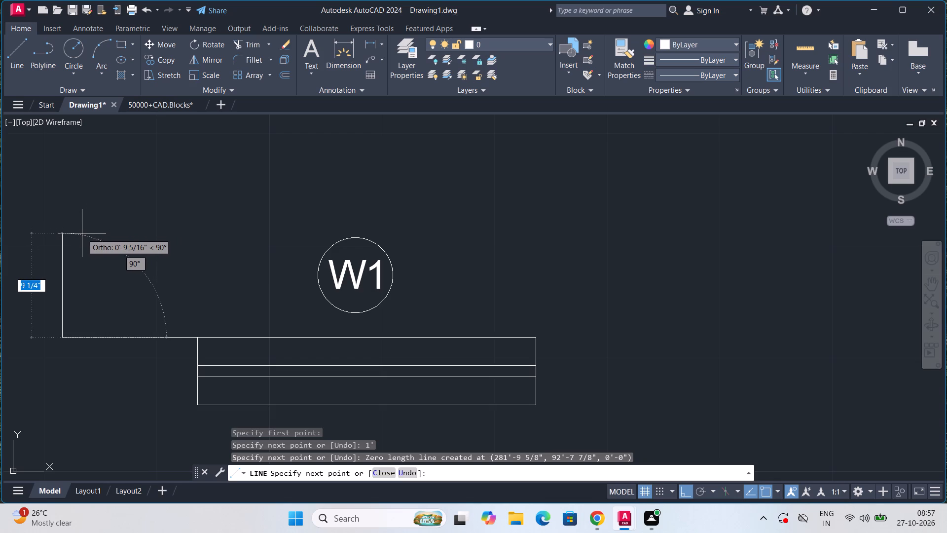
click(82, 233)
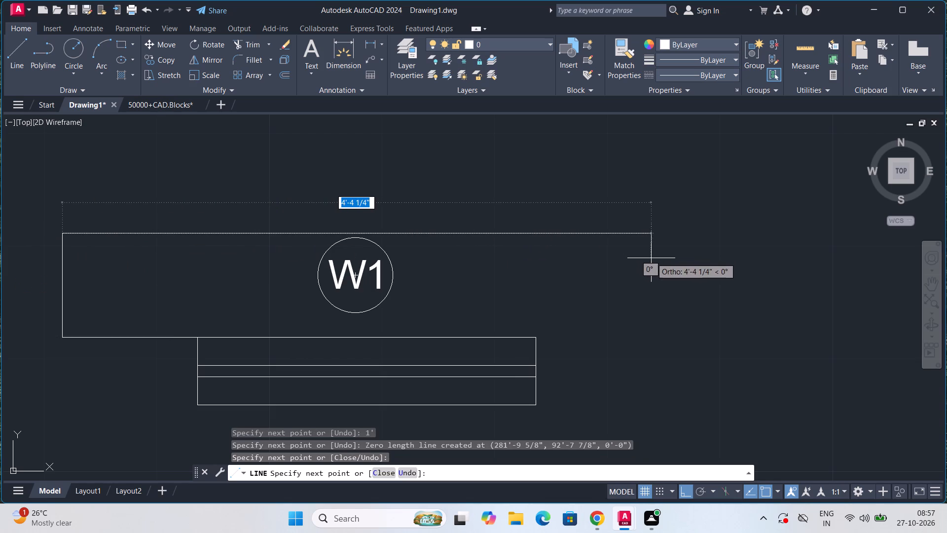
click(652, 259)
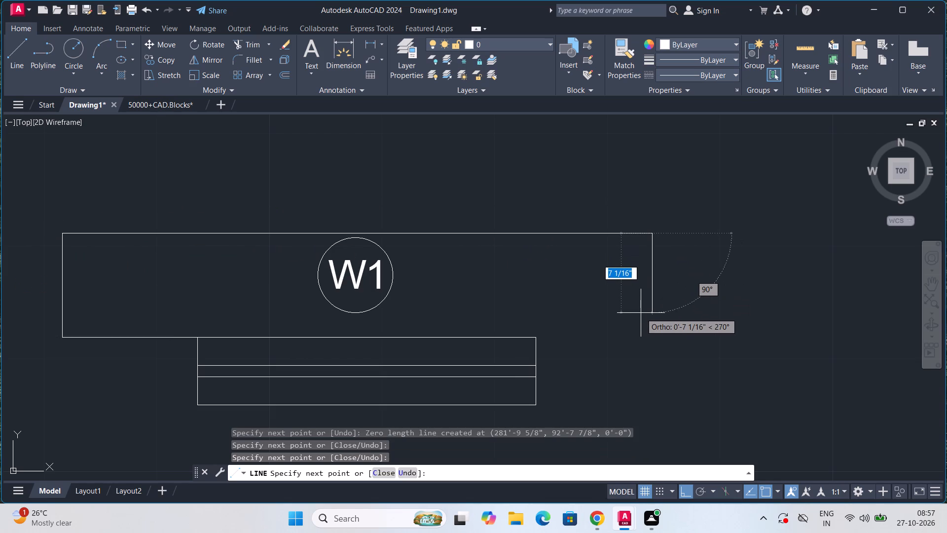
click(641, 313)
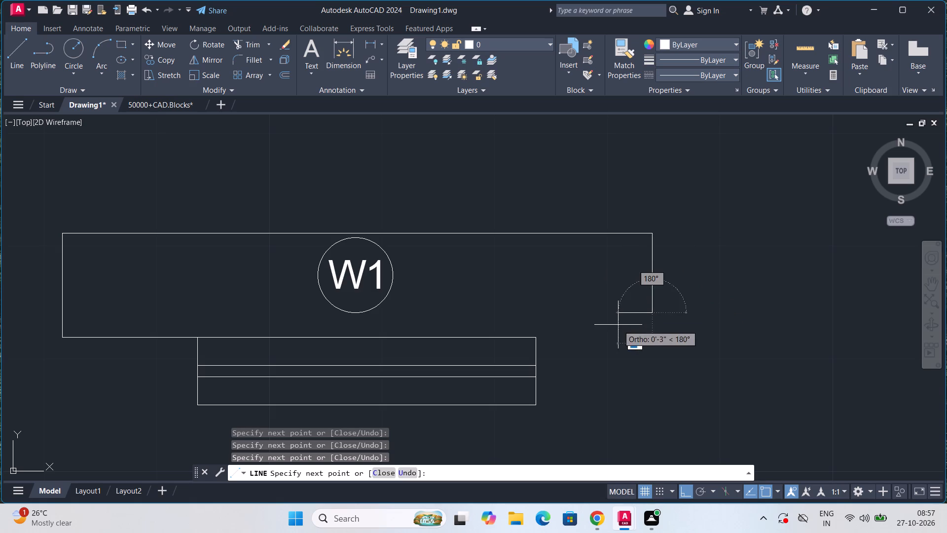
key(Escape)
key(Escape)
key(Escape)
Draw lines from the 2'6" window's upper-right corner: 1' right, slightly back left, and up to just below the top line's level.
key(l)
key(Return)
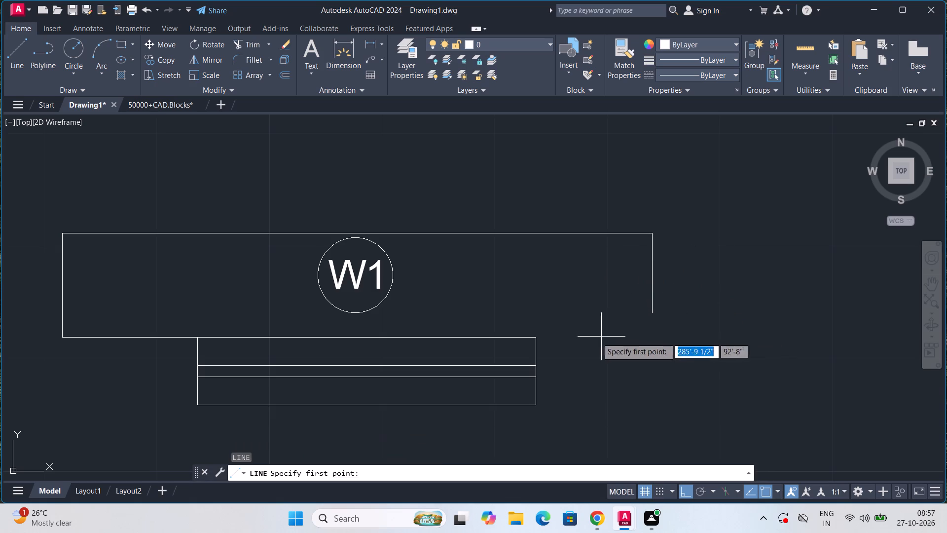
scroll(593, 338, up, 2)
click(439, 342)
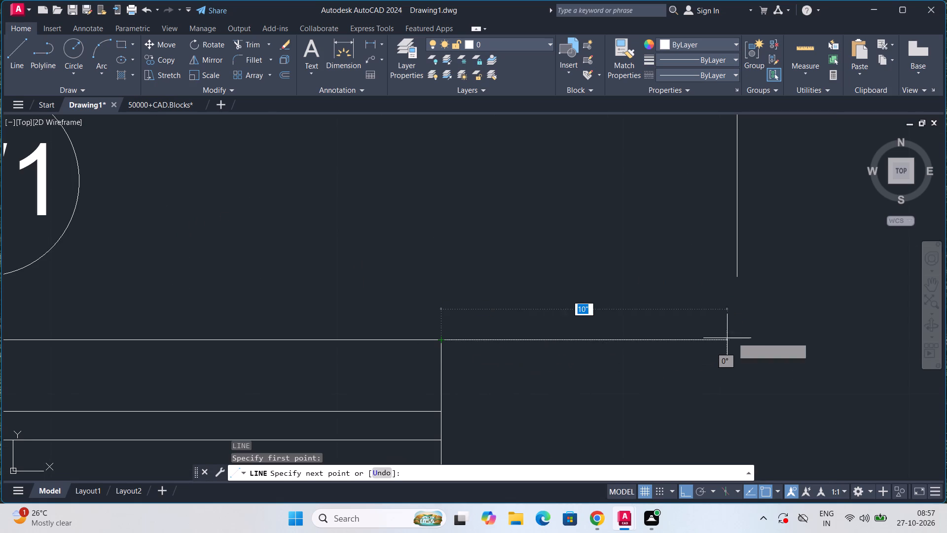
key(1)
key(apostrophe)
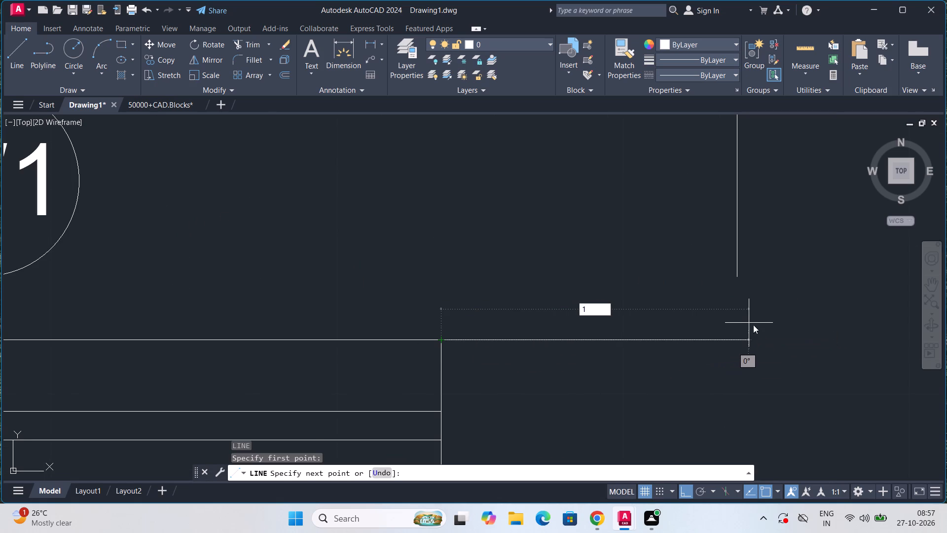
key(Return)
click(750, 324)
scroll(750, 324, down, 3)
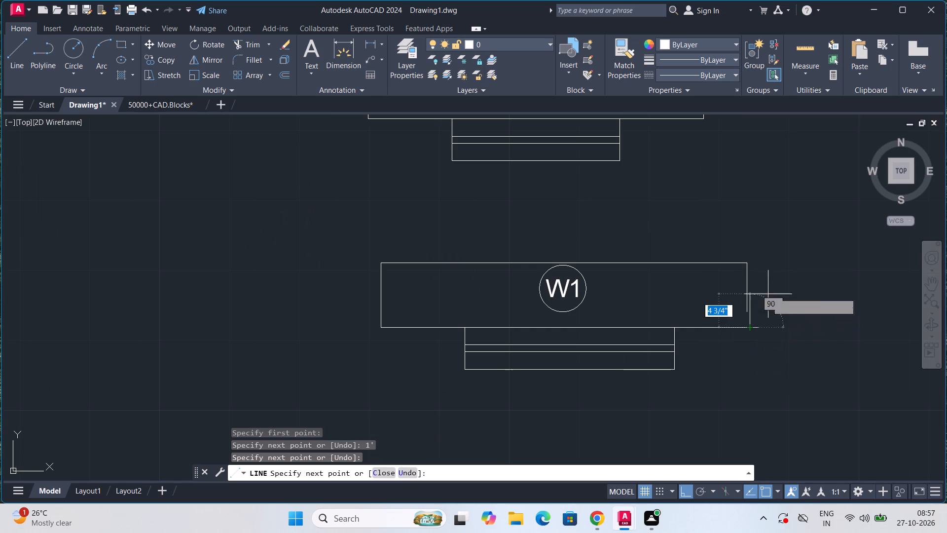
click(761, 272)
scroll(761, 272, up, 2)
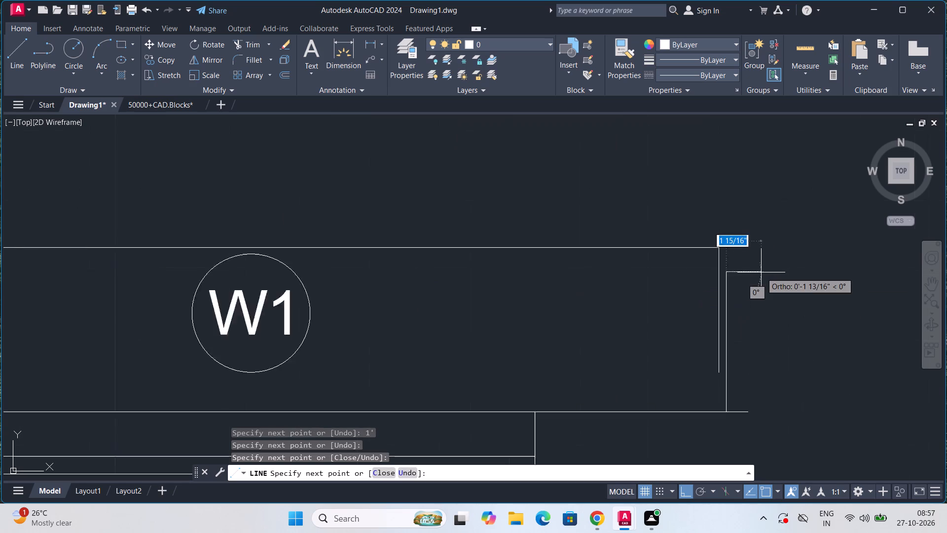
scroll(761, 272, up, 2)
key(Escape)
key(Escape)
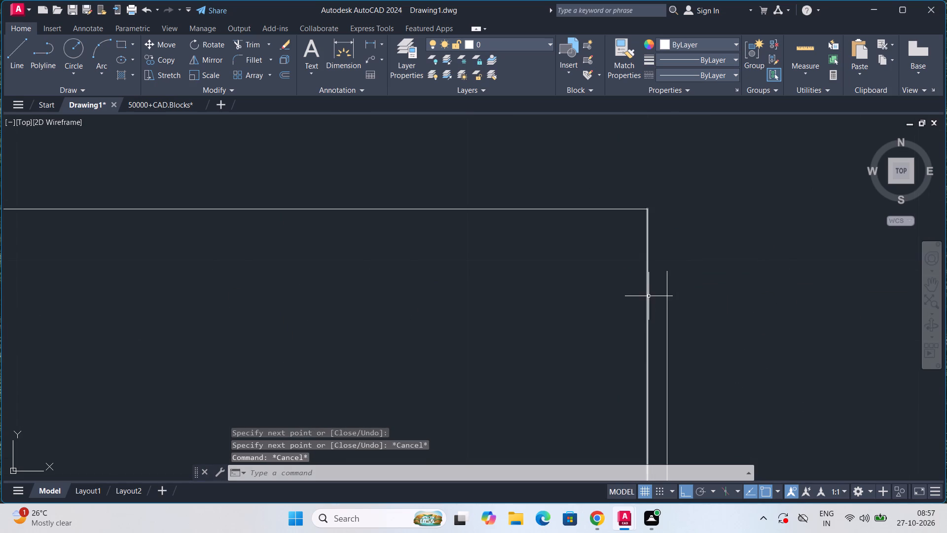
Erase the old short vertical line hanging from the top line's right end beside the W1 tag.
click(646, 298)
key(Delete)
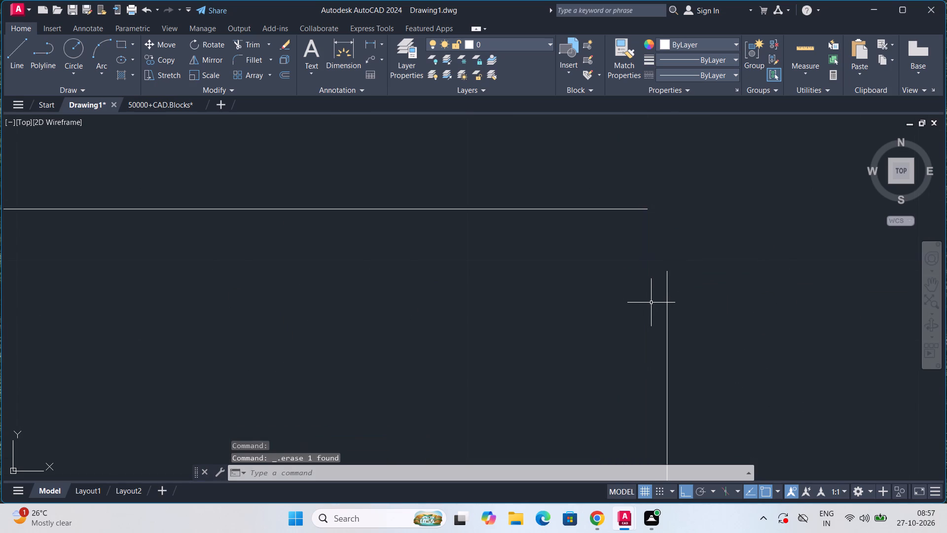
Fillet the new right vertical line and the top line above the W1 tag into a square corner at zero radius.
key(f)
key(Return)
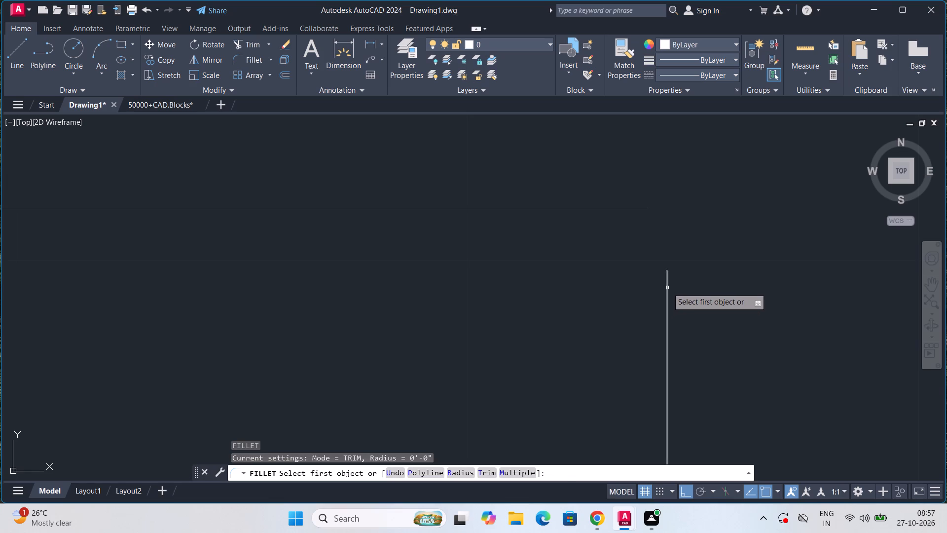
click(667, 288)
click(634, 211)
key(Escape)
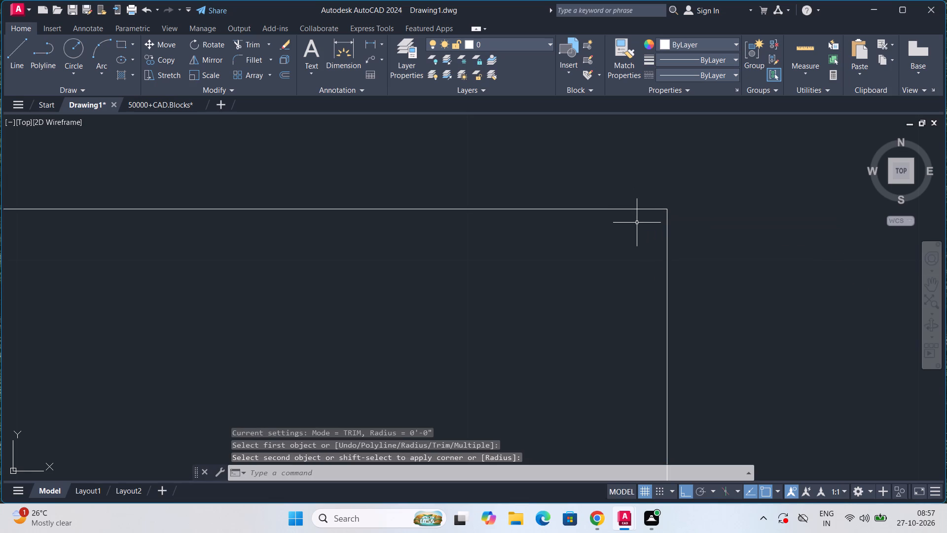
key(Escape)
Turn Ortho off and move the circle around W1 about 1 3/16" diagonally down and right, away from the top line.
scroll(641, 230, down, 2)
middle_drag(371, 292, 639, 335)
scroll(639, 335, up, 1)
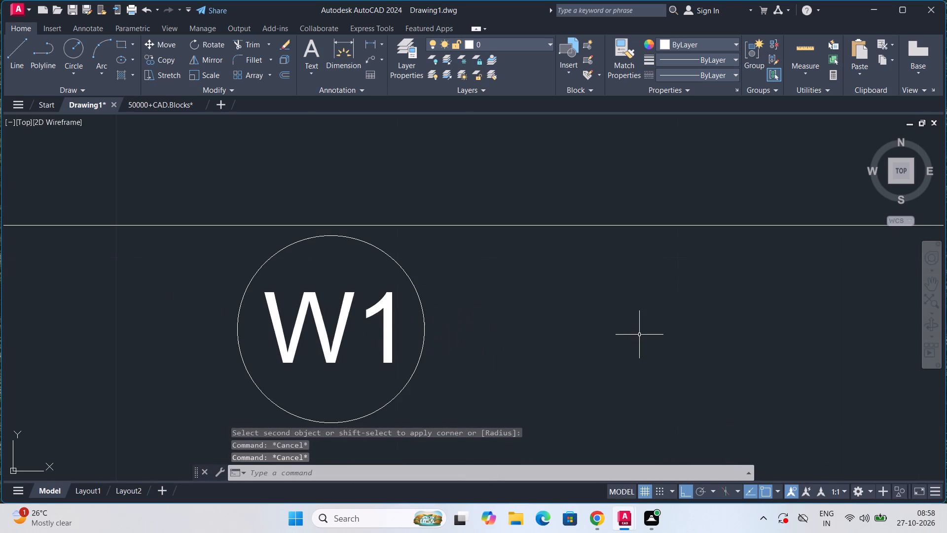
middle_drag(568, 341, 619, 283)
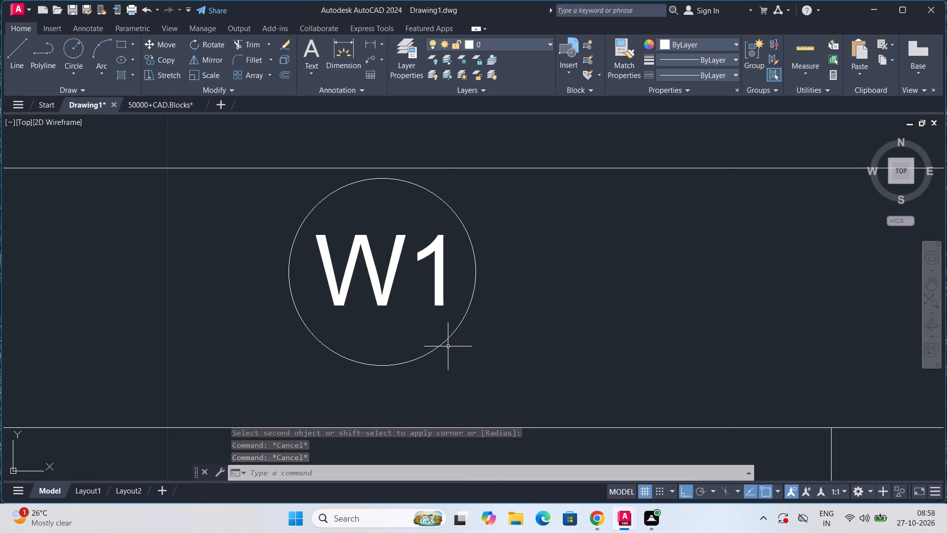
click(448, 338)
key(m)
key(Return)
click(452, 341)
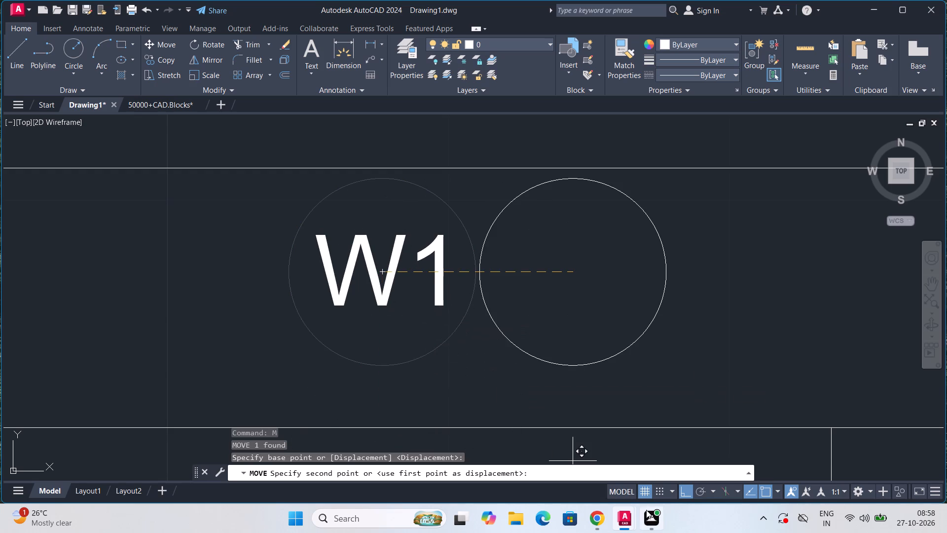
click(680, 496)
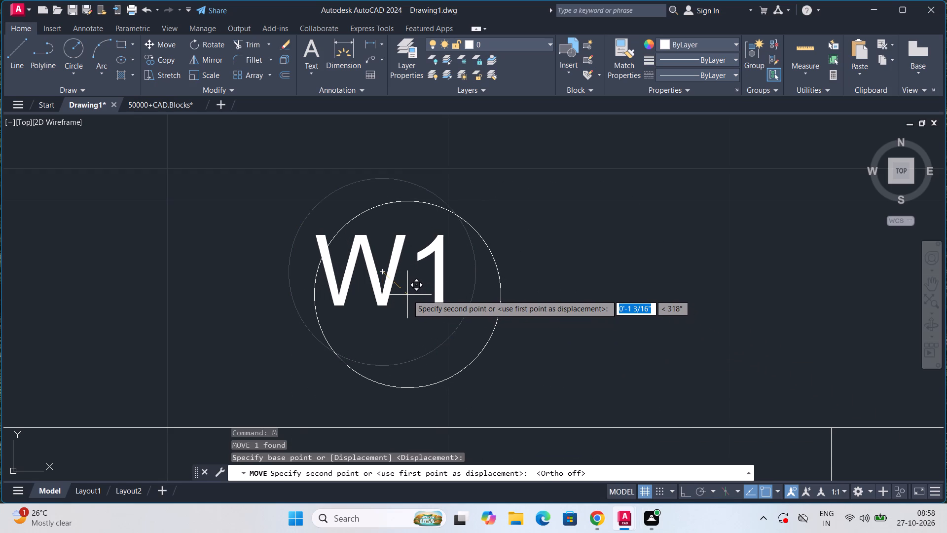
click(404, 297)
Move the W1 text about 1 1/2" diagonally down and right to centre it inside its circle.
scroll(404, 300, down, 1)
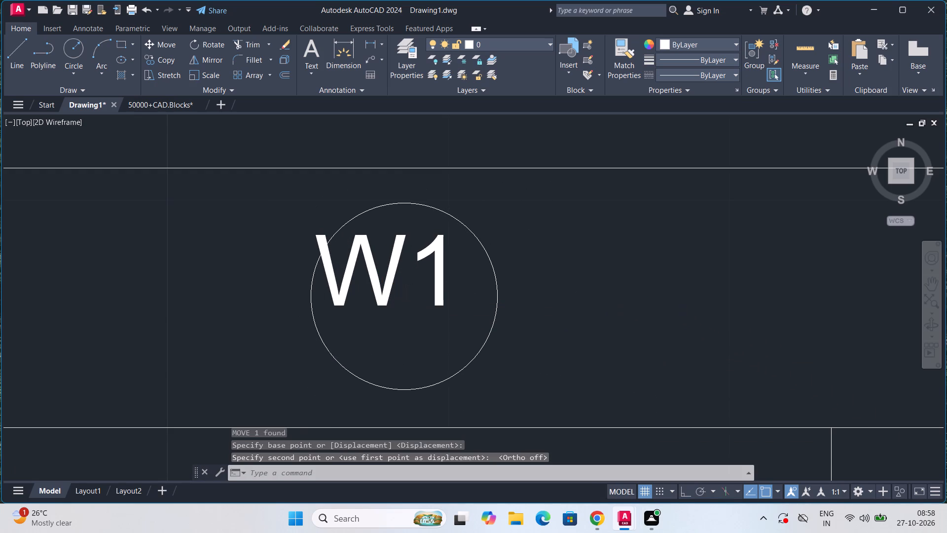
scroll(404, 300, down, 1)
click(392, 298)
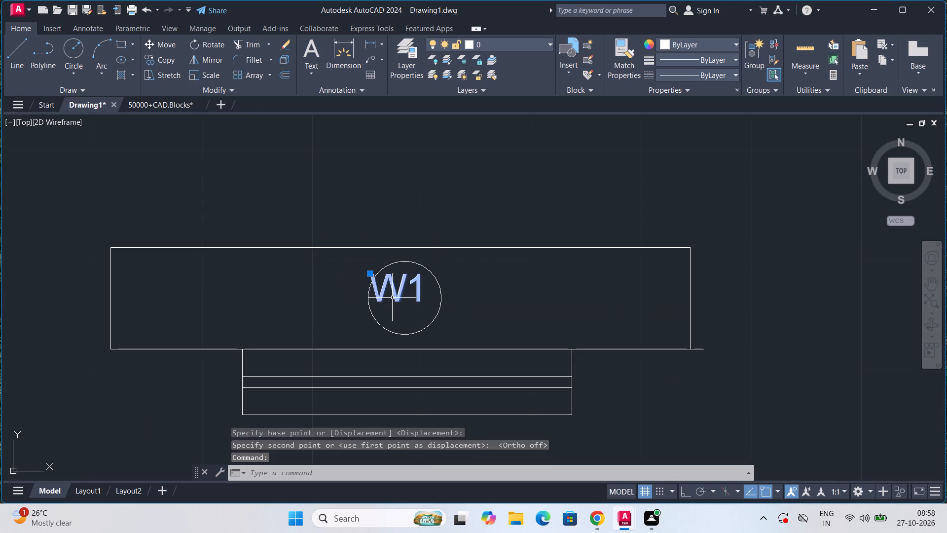
key(m)
key(Return)
scroll(392, 298, up, 2)
click(393, 298)
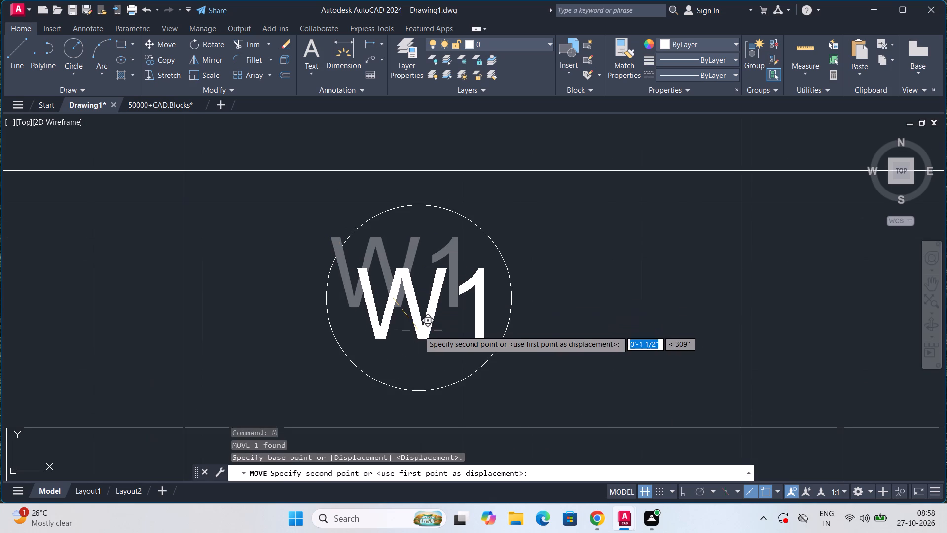
click(415, 328)
Check the line extending right from the 2'6" window's upper-right corner with a trial linear dimension to its end.
scroll(432, 351, down, 4)
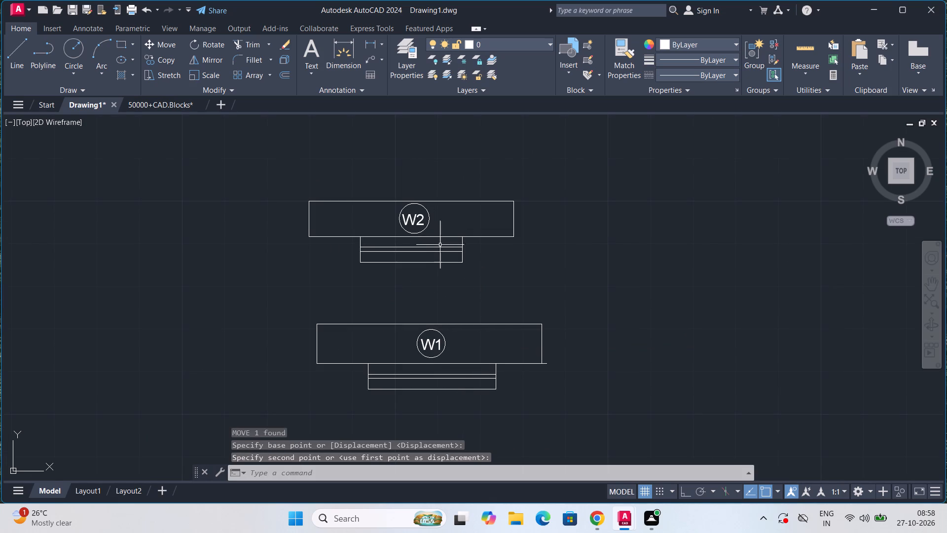
scroll(540, 410, up, 3)
scroll(547, 349, down, 2)
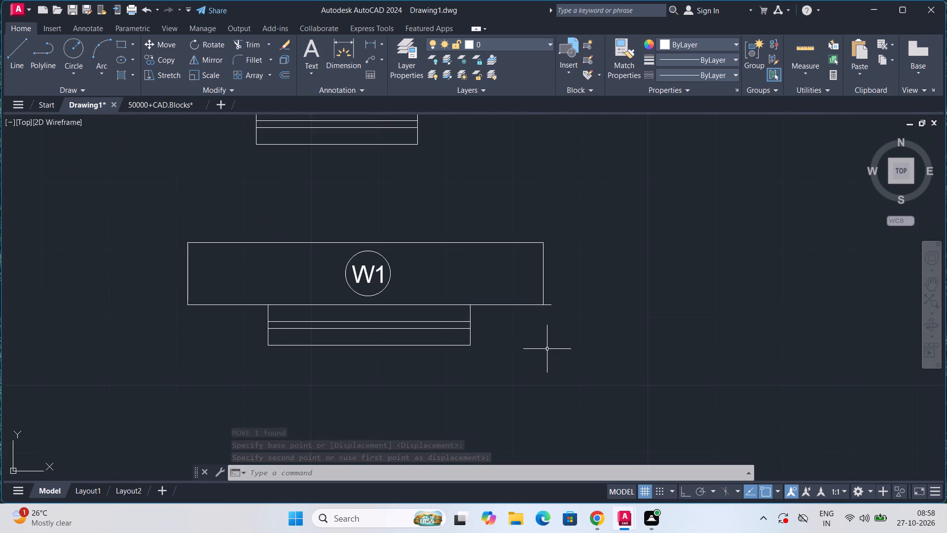
scroll(547, 348, up, 3)
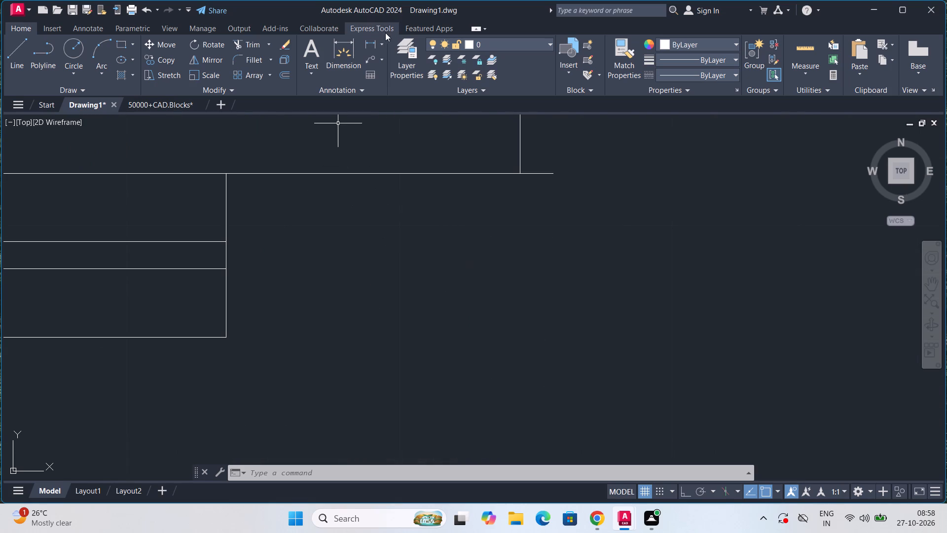
click(372, 40)
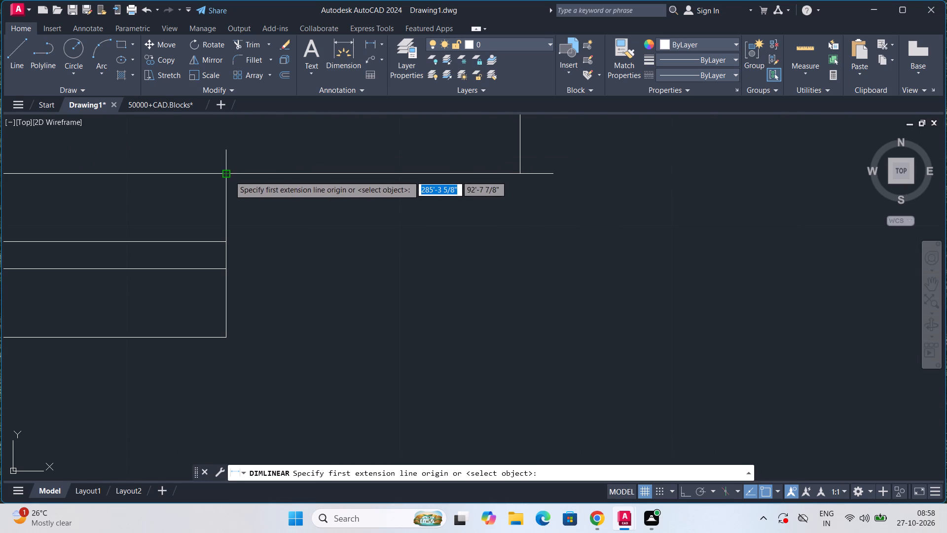
click(228, 176)
click(548, 175)
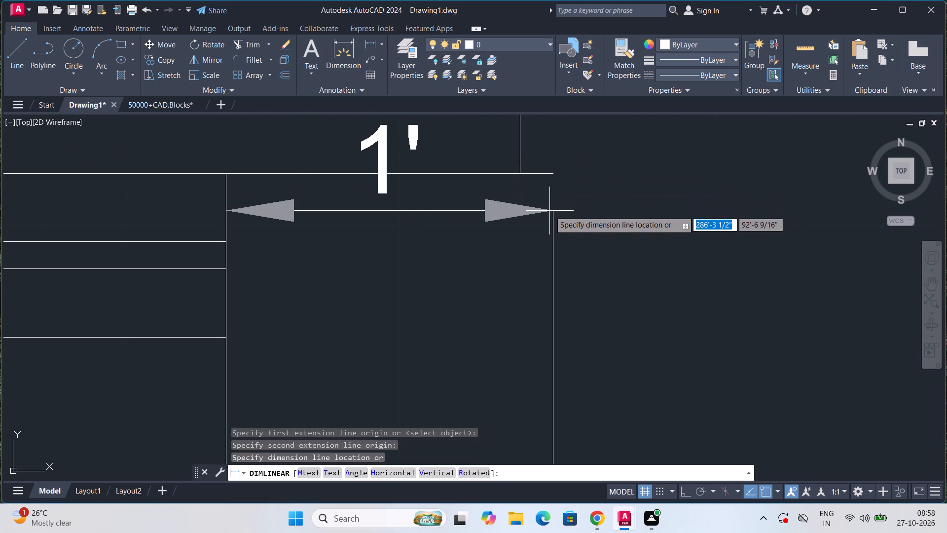
key(Escape)
key(Escape)
key(Escape)
Erase the W1 outline's right vertical line that stands short of the 1' line's end.
scroll(552, 216, up, 1)
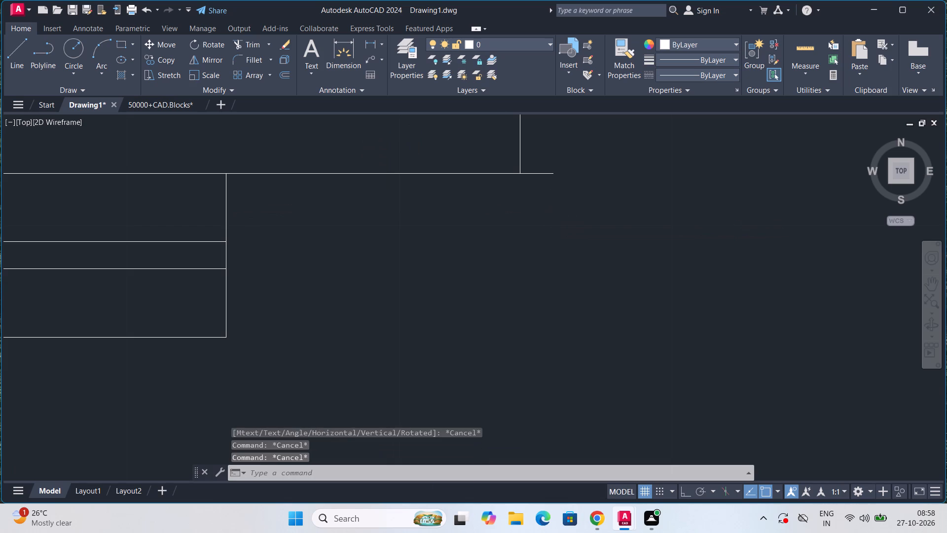
middle_drag(559, 240, 541, 403)
scroll(529, 366, down, 2)
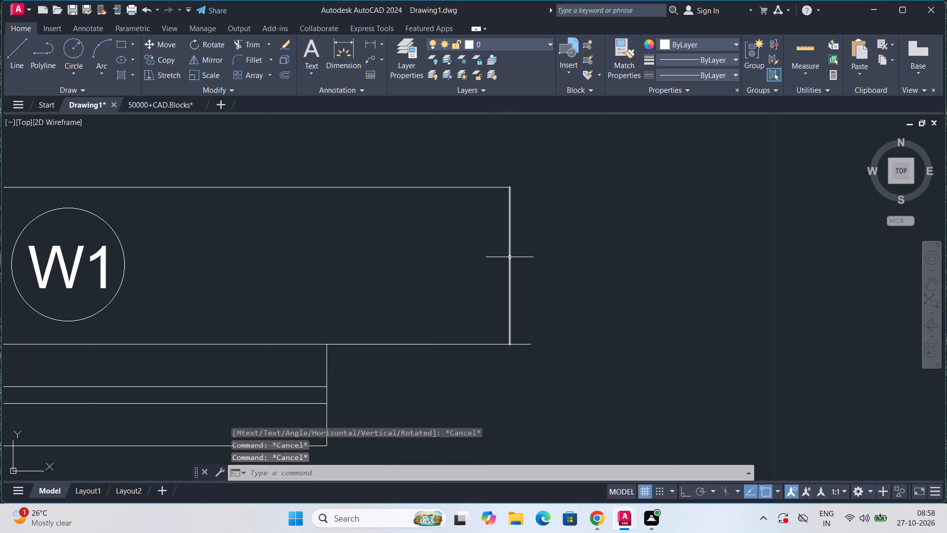
click(510, 257)
key(Delete)
Draw a vertical line from the right end of the 1' line up to below the top line's level.
scroll(522, 311, up, 3)
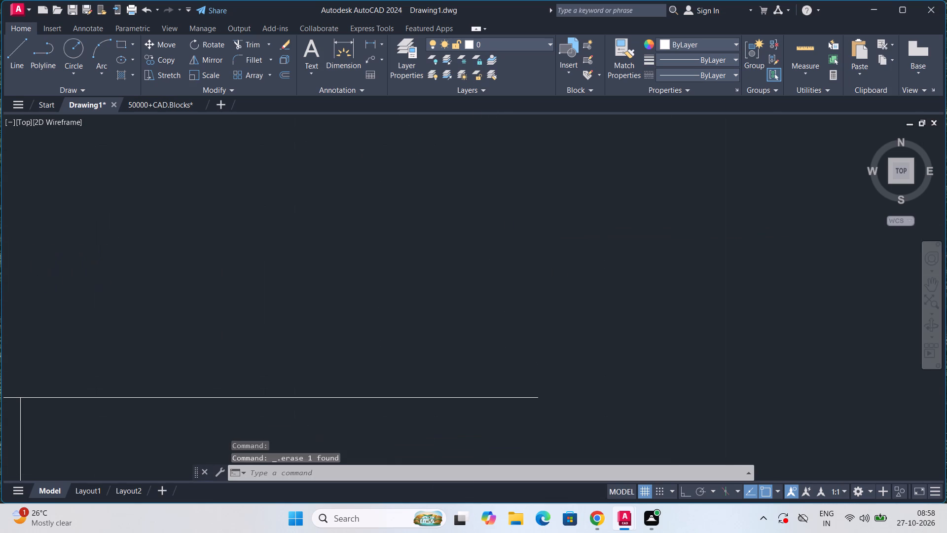
key(l)
key(Return)
scroll(523, 311, down, 2)
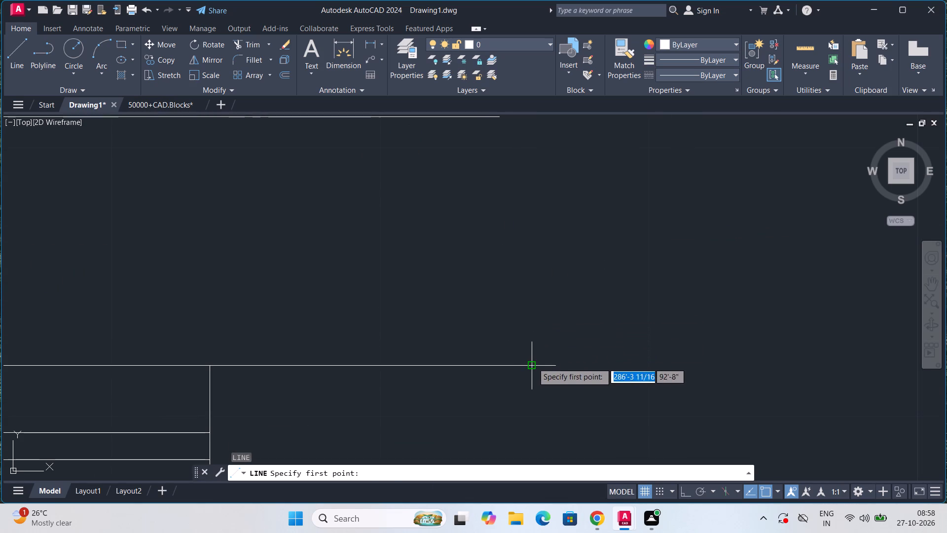
click(532, 365)
click(526, 196)
key(Escape)
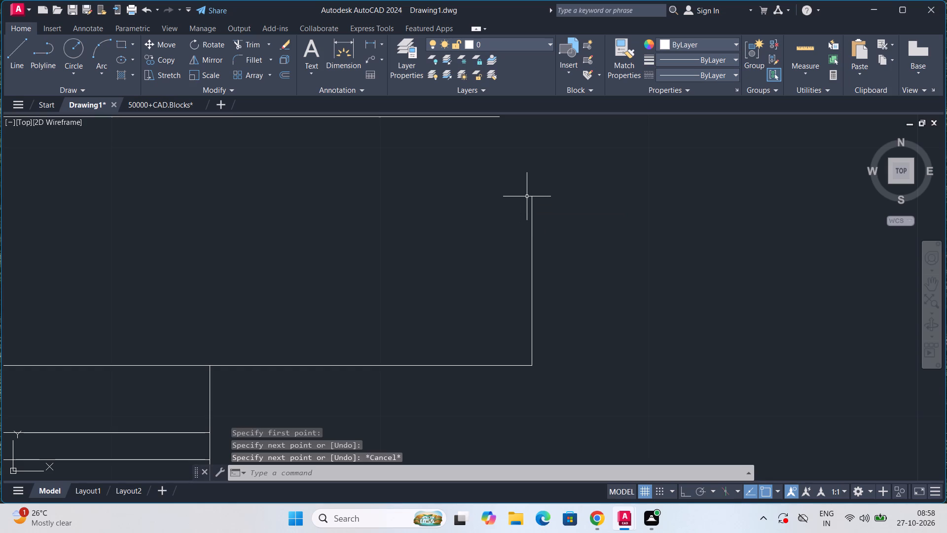
Fillet the new right vertical line and the top line around the W1 tag into a square corner at zero radius.
key(f)
key(Return)
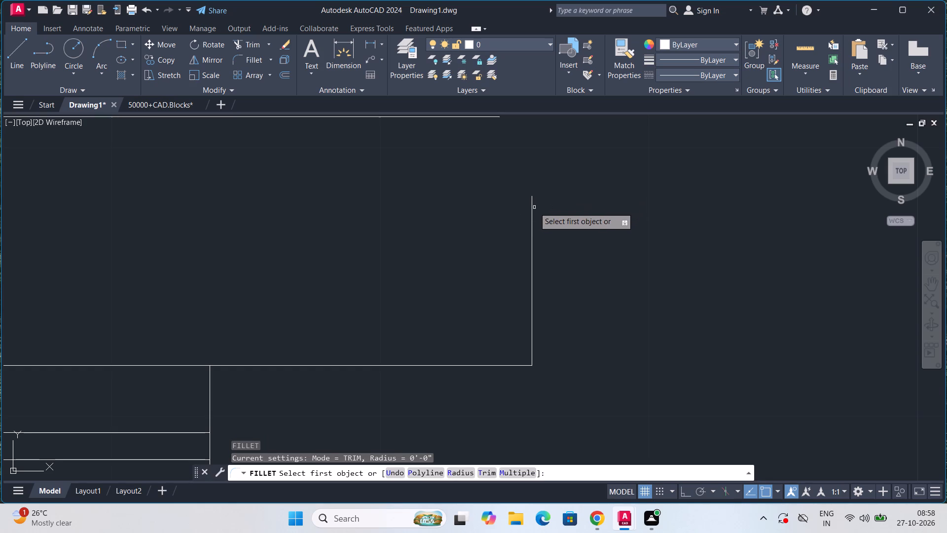
click(533, 214)
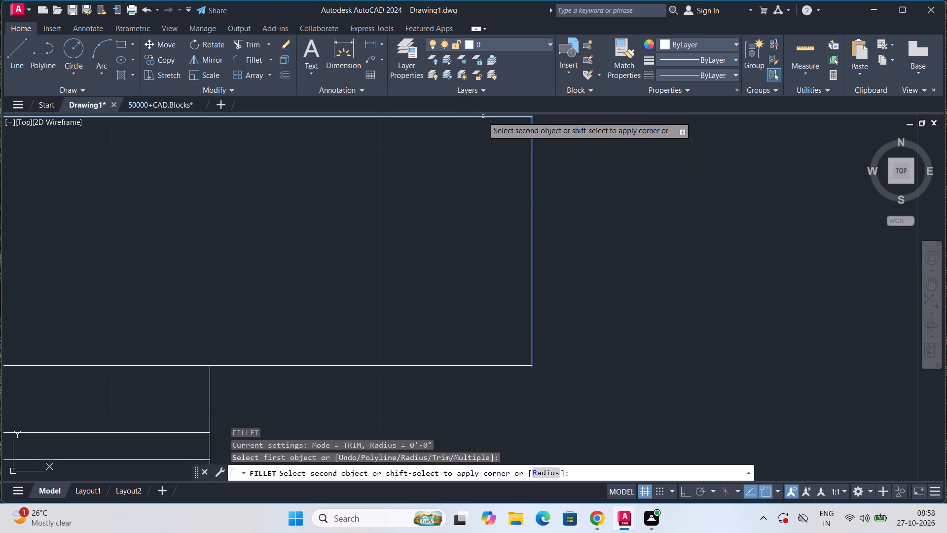
click(483, 116)
Erase the circle around the W2 text.
scroll(484, 118, down, 4)
middle_drag(470, 170, 479, 304)
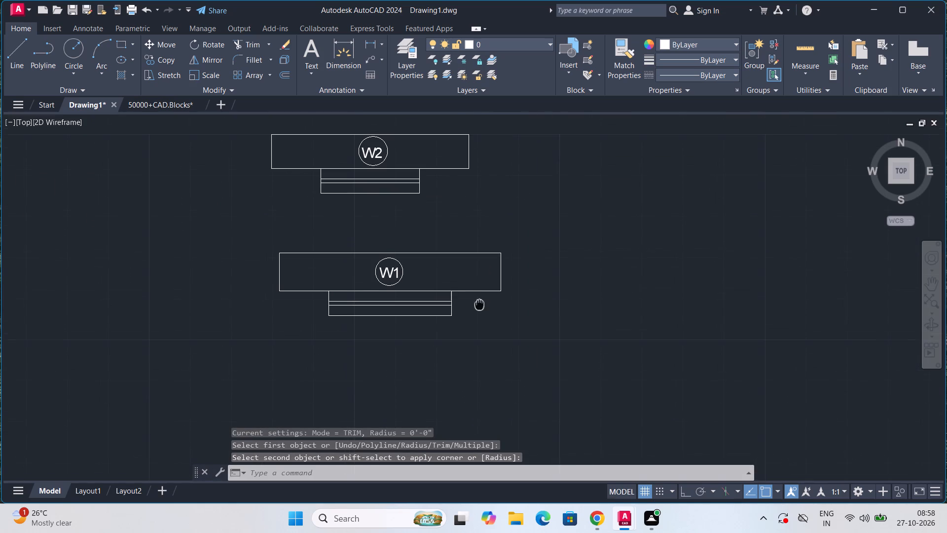
middle_drag(466, 277, 467, 287)
middle_drag(397, 196, 444, 295)
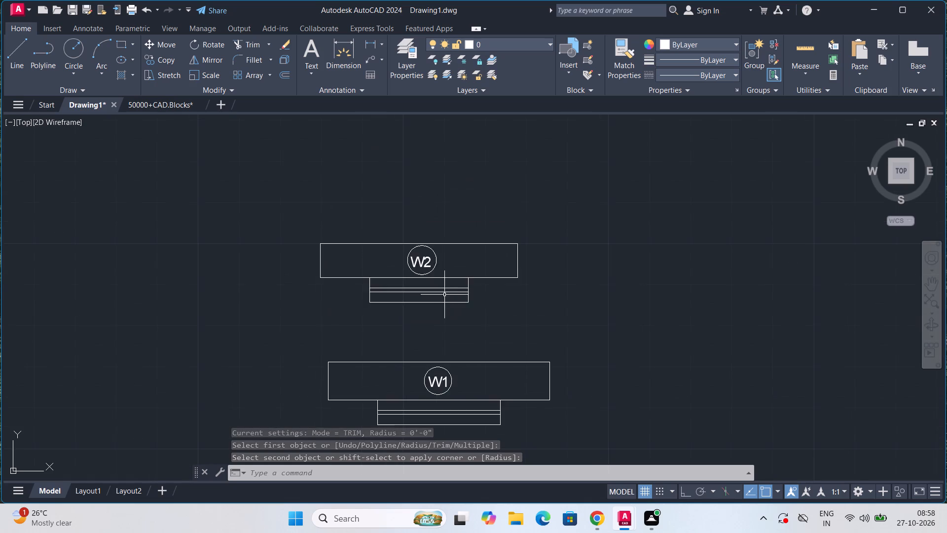
scroll(420, 262, up, 4)
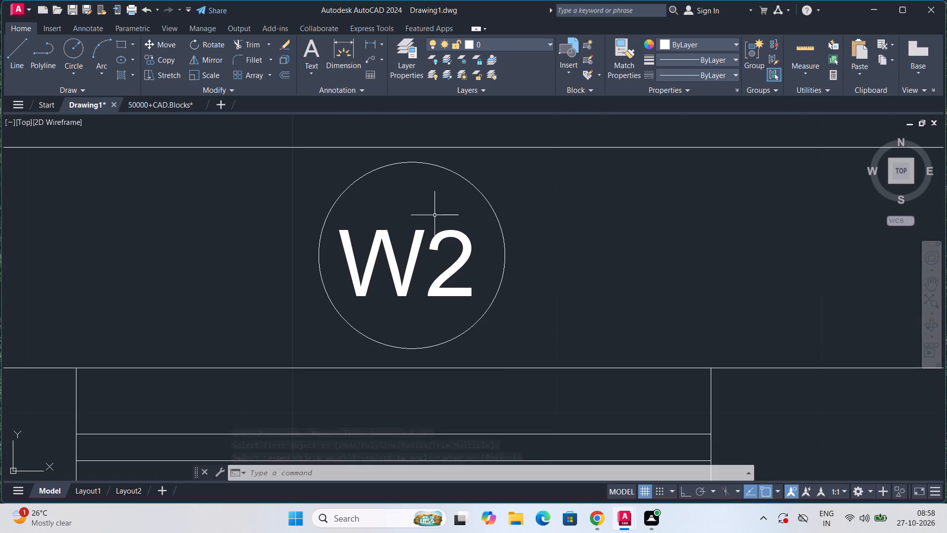
click(455, 178)
click(455, 175)
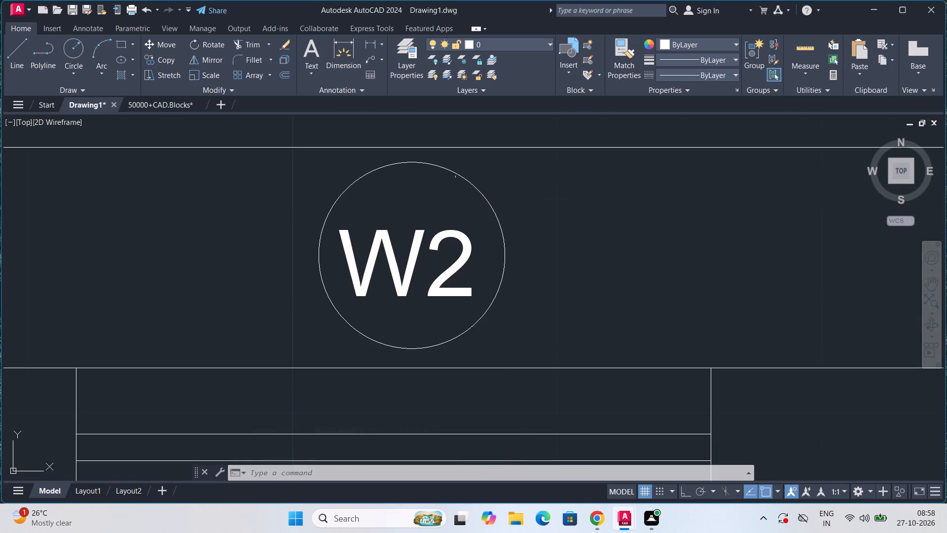
key(Escape)
key(Escape)
click(457, 173)
key(Delete)
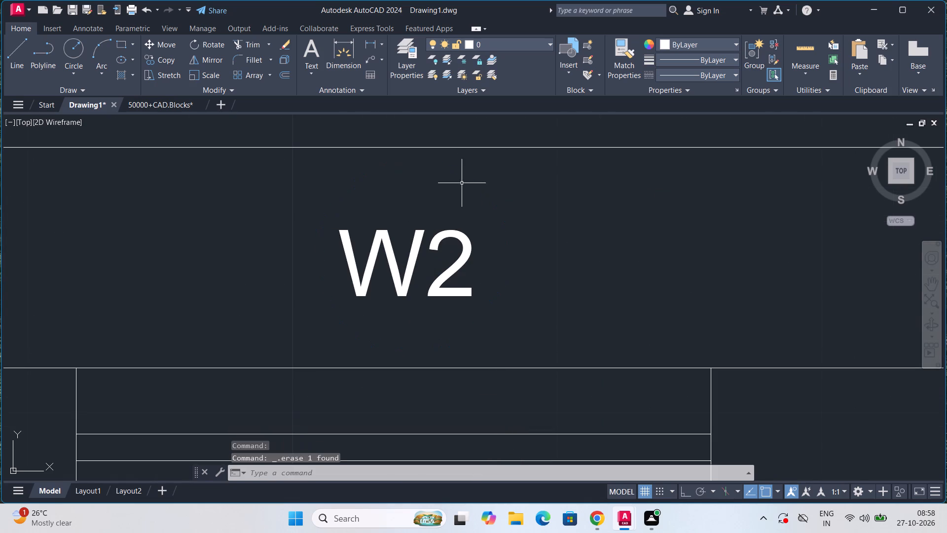
Draw a new circle centred on the W2 text so that it encloses the whole tag.
click(69, 59)
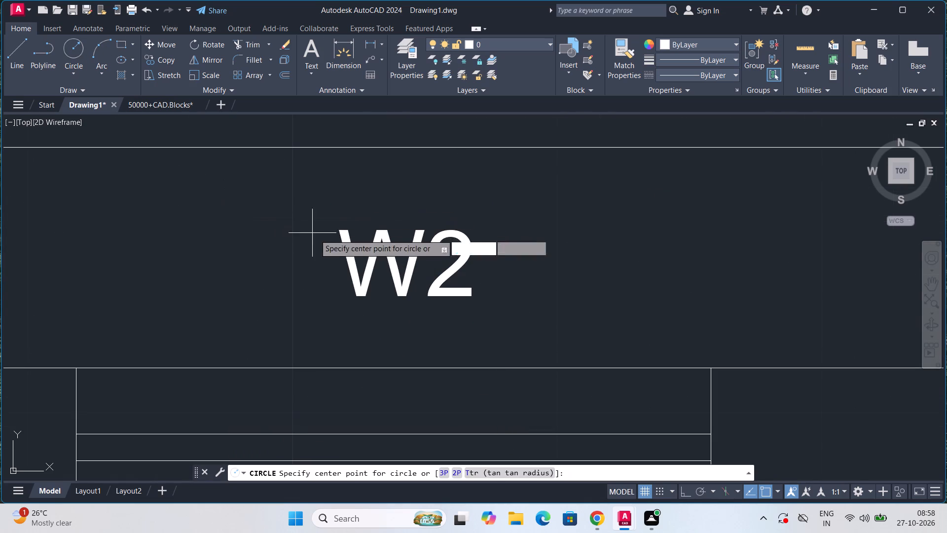
click(409, 264)
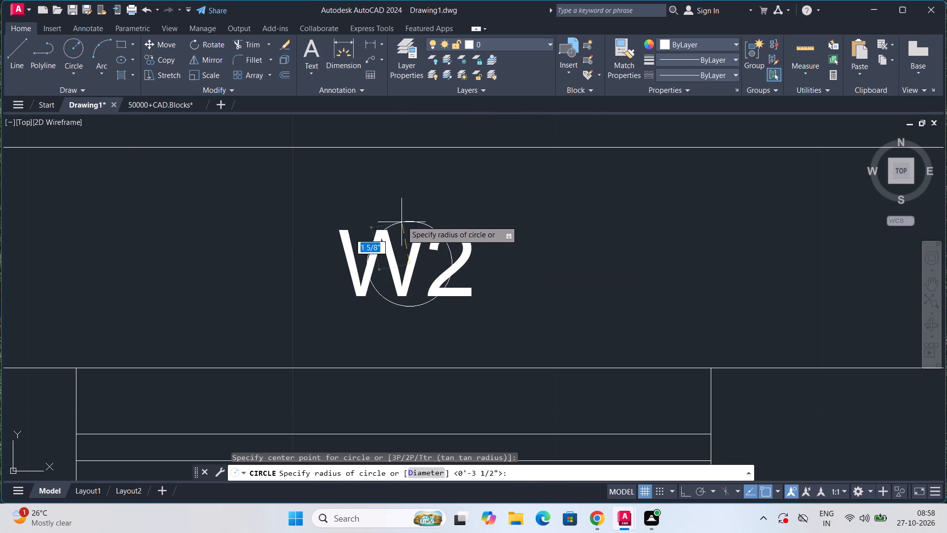
click(354, 195)
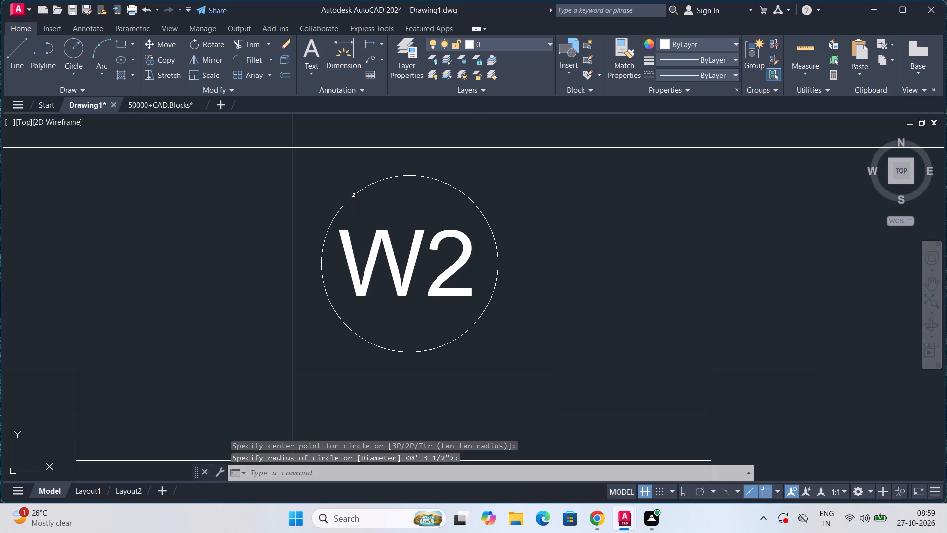
Group the complete W2 window symbol with its outline, tag text and circle.
scroll(430, 250, down, 3)
scroll(423, 326, down, 3)
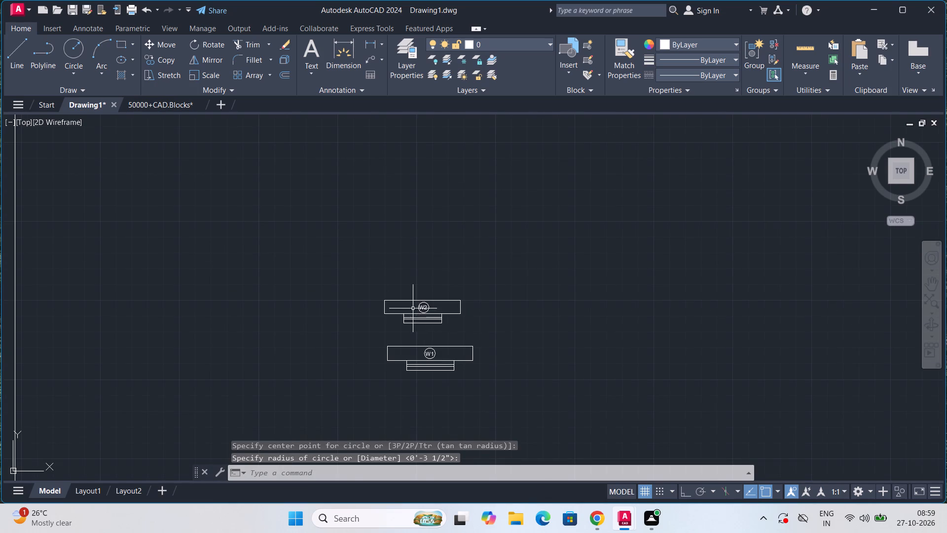
drag(452, 327, 473, 250)
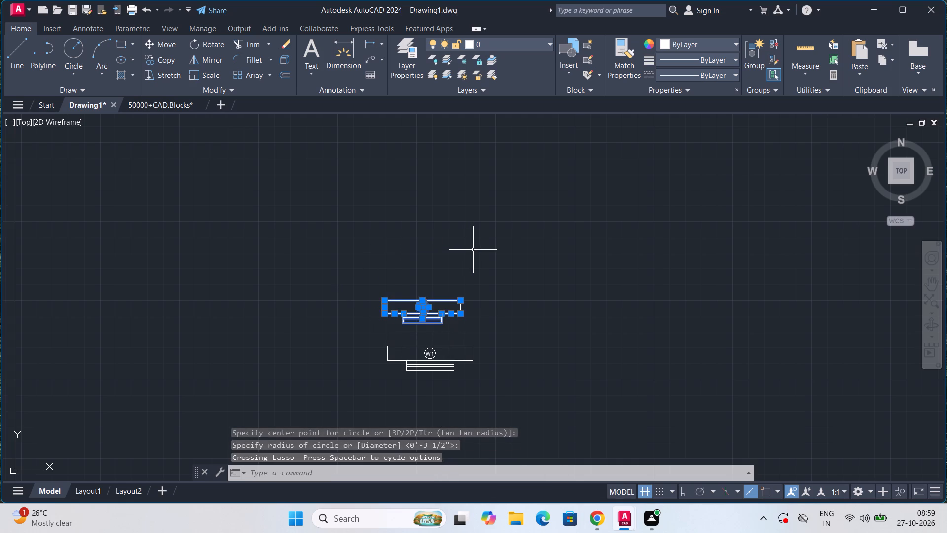
scroll(462, 266, up, 3)
middle_drag(457, 282, 593, 81)
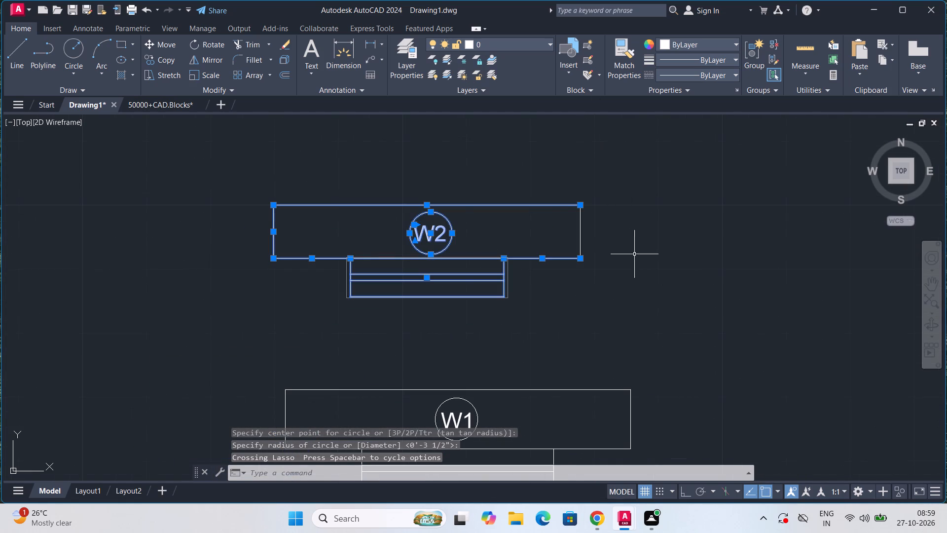
drag(637, 261, 549, 187)
drag(529, 299, 512, 308)
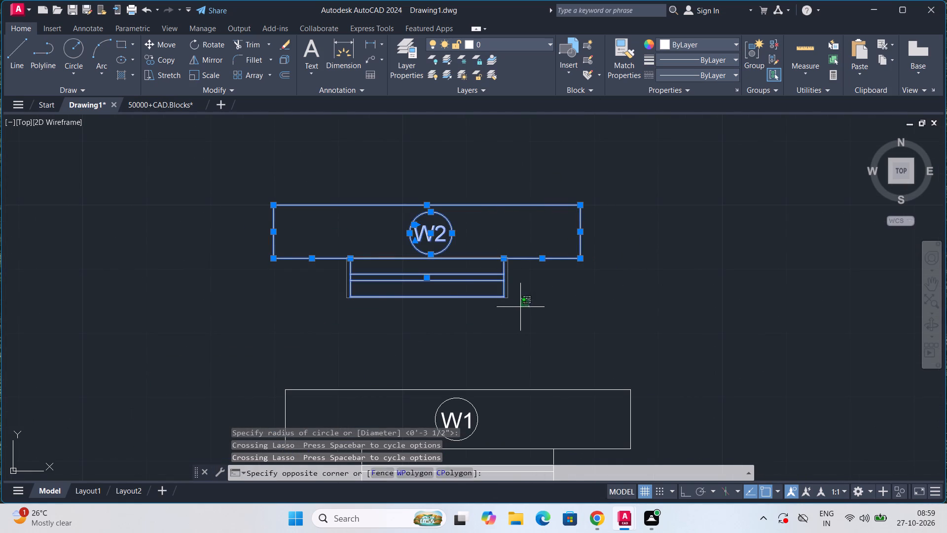
drag(512, 308, 701, 188)
right_click(446, 232)
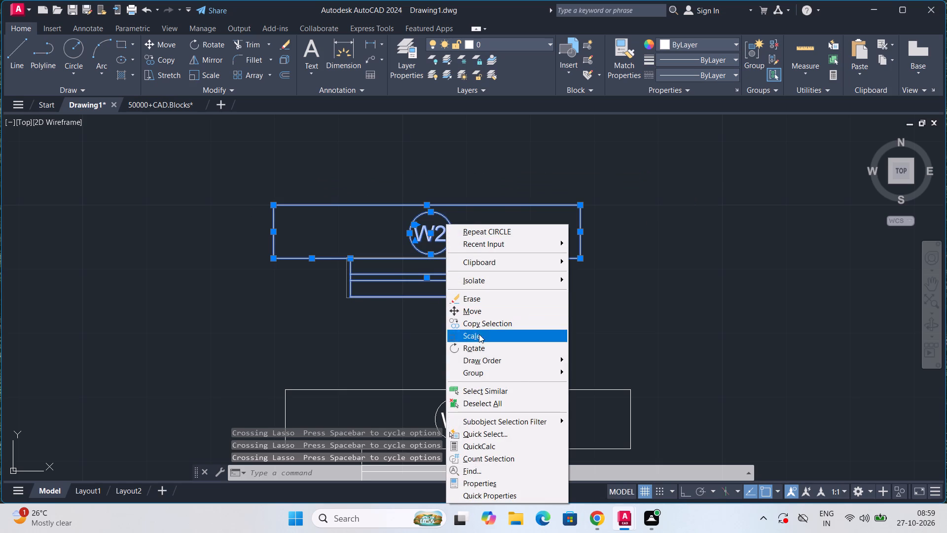
click(481, 374)
click(599, 378)
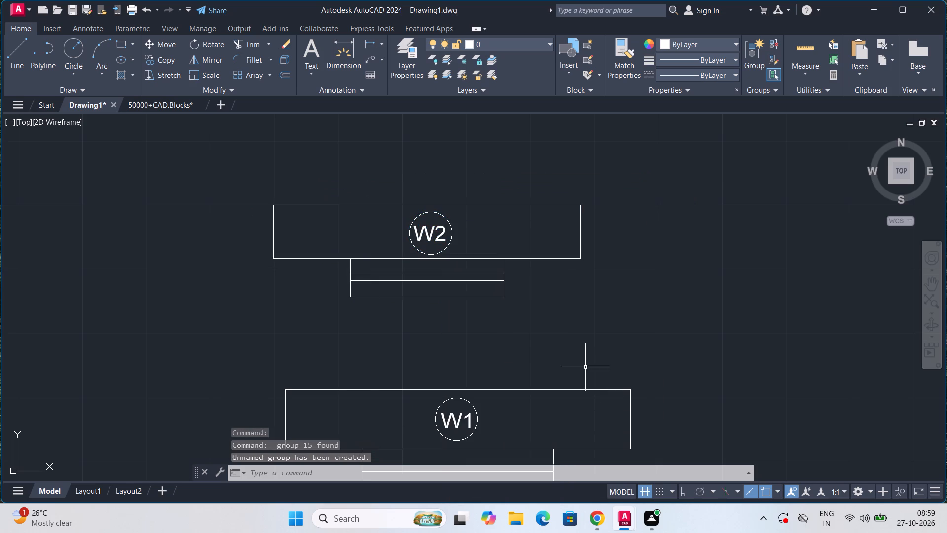
Group the complete W1 window symbol with its outline, tag text and circle.
scroll(542, 315, down, 3)
middle_drag(533, 343, 526, 276)
scroll(524, 289, up, 3)
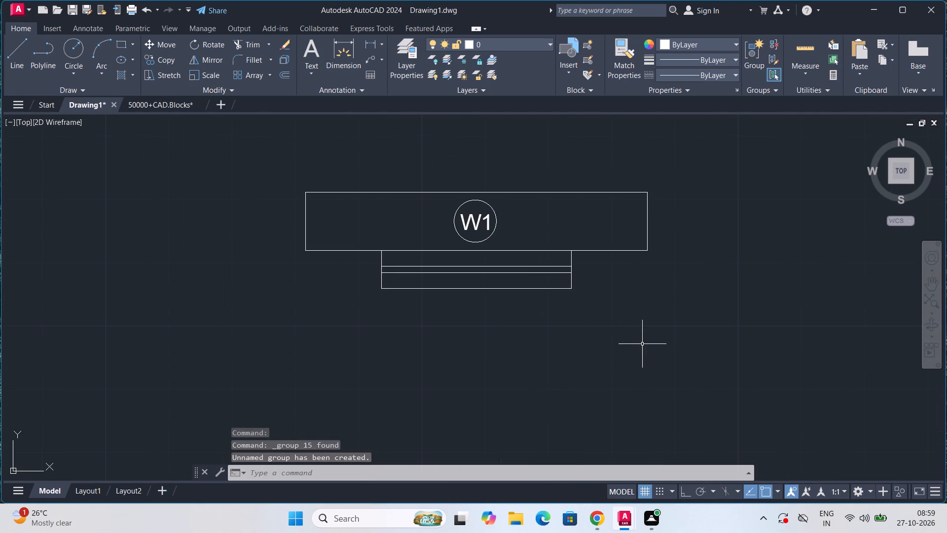
drag(751, 349, 280, 170)
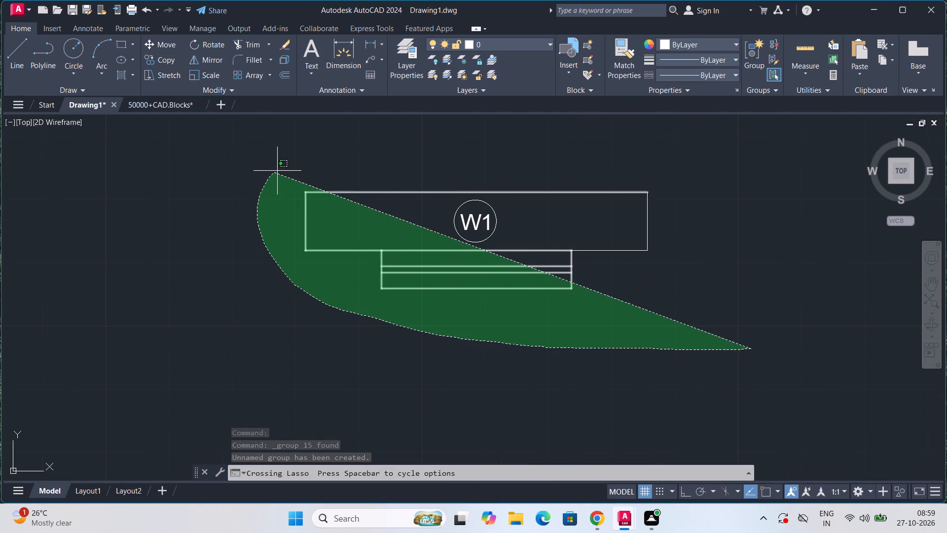
drag(280, 170, 719, 178)
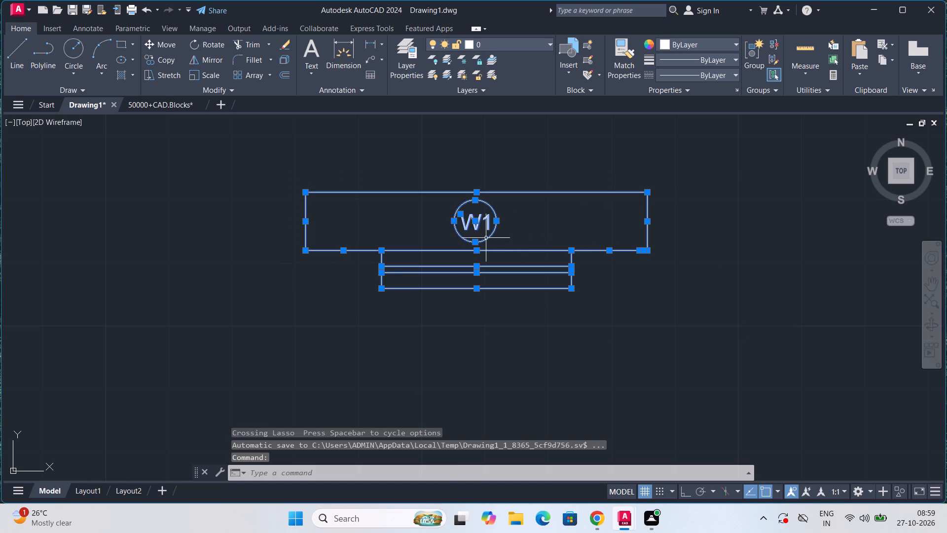
right_click(486, 238)
click(530, 372)
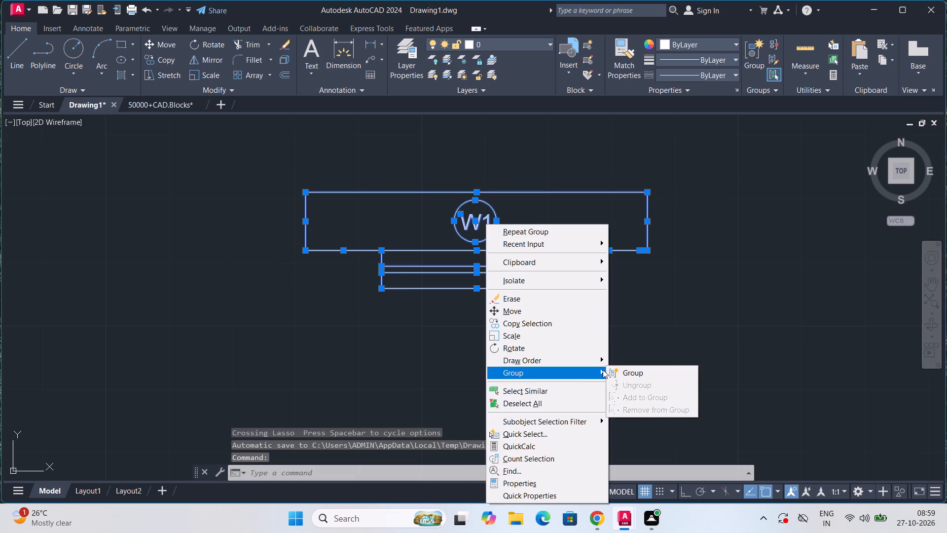
click(616, 367)
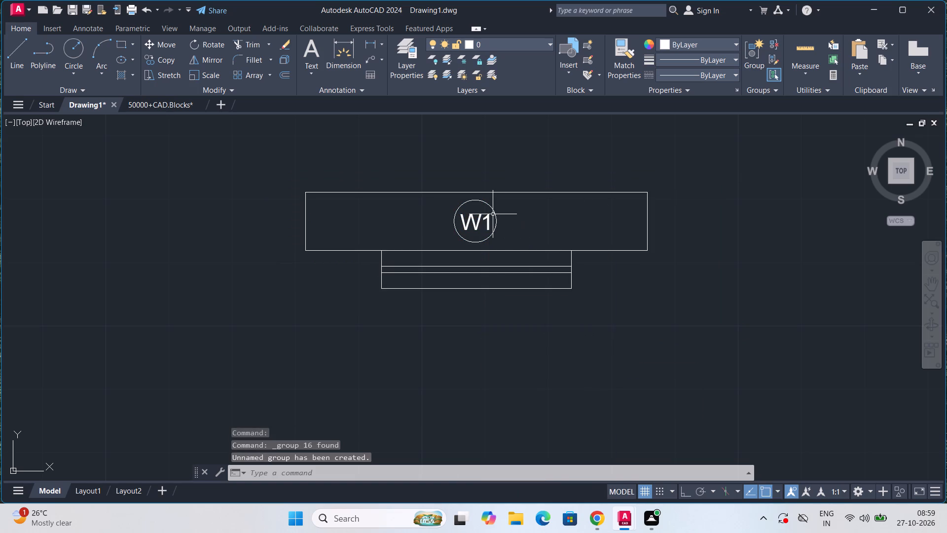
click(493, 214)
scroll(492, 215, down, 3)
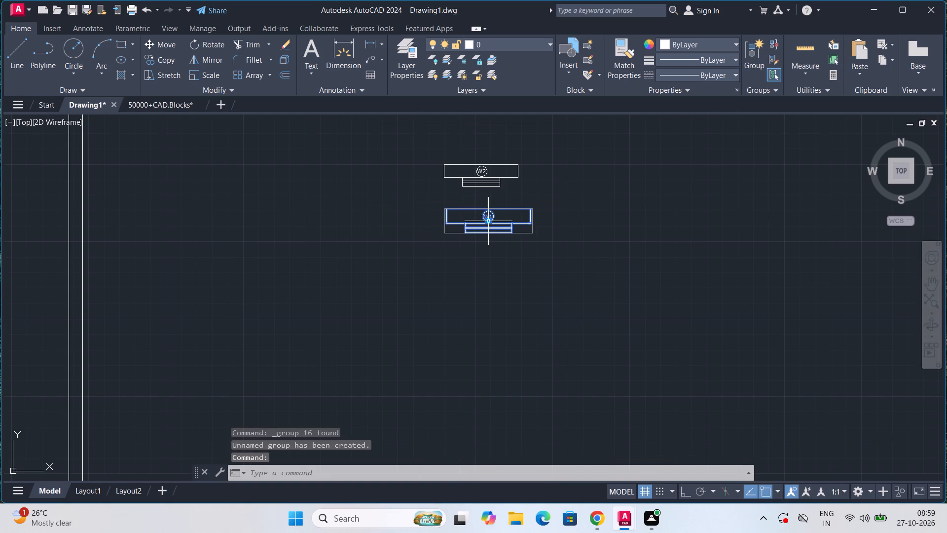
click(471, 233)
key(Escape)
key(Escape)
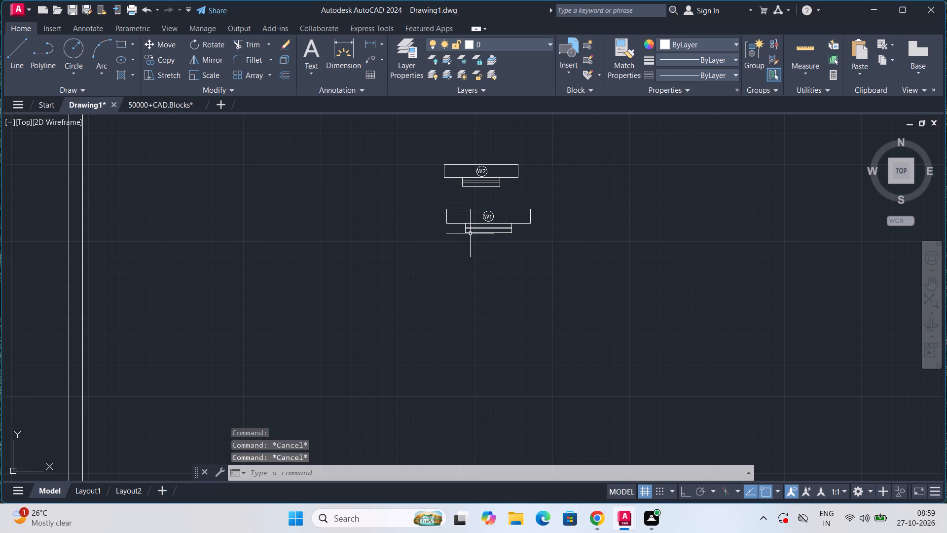
Move the grouped W1 window onto the plan's left exterior wall, beside the room below the D2 and D1 doors.
click(470, 233)
key(m)
key(Return)
click(470, 233)
scroll(373, 238, down, 5)
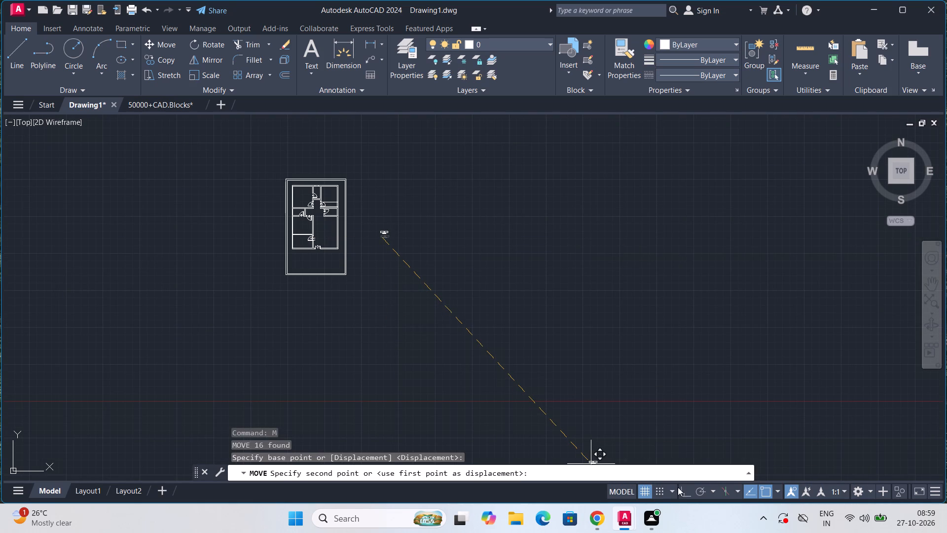
click(684, 491)
scroll(299, 226, up, 4)
middle_drag(300, 228, 355, 276)
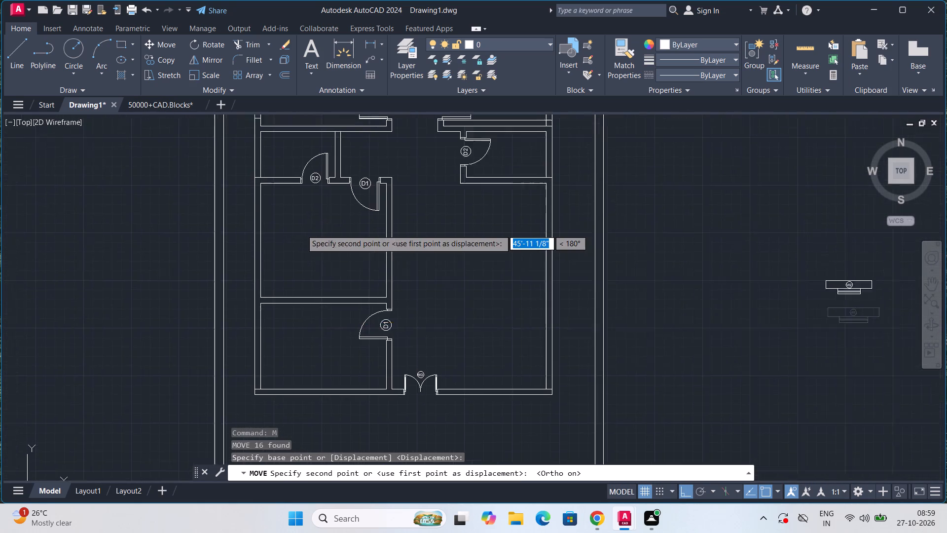
middle_drag(355, 276, 382, 310)
scroll(294, 255, up, 1)
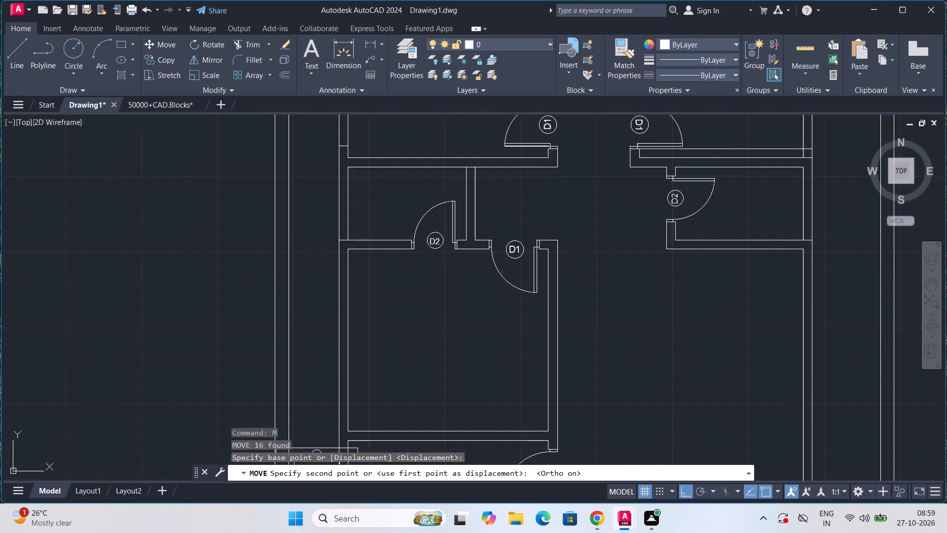
scroll(294, 255, up, 1)
middle_drag(361, 295, 392, 108)
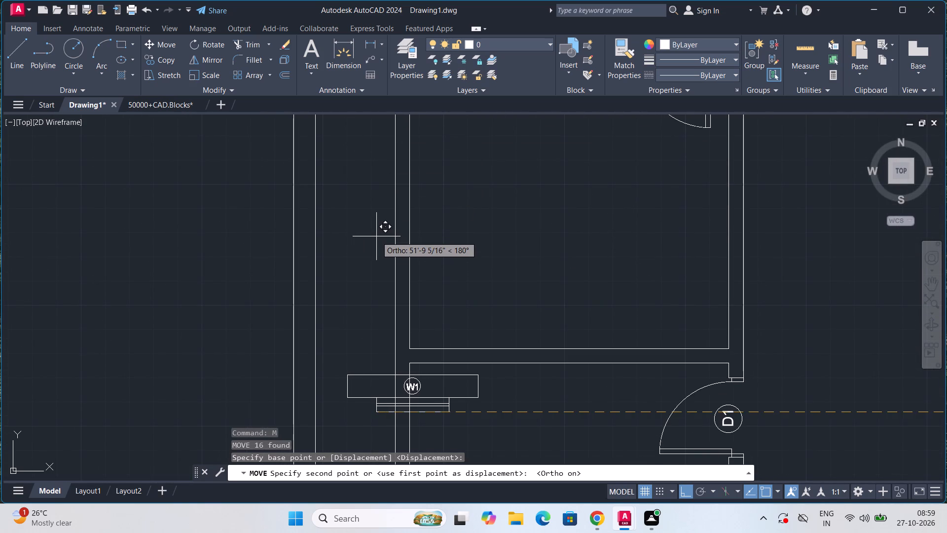
scroll(374, 233, down, 3)
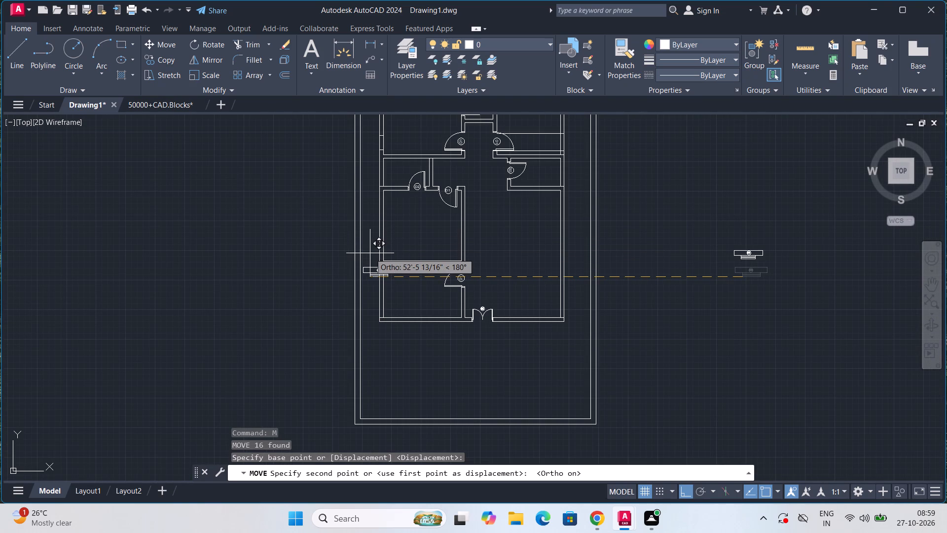
scroll(369, 252, up, 2)
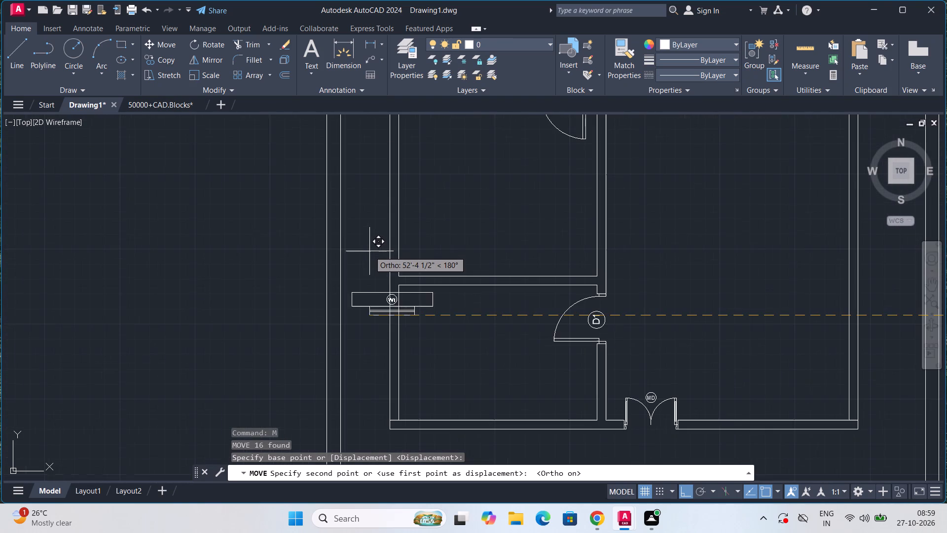
click(682, 491)
middle_drag(382, 173, 362, 265)
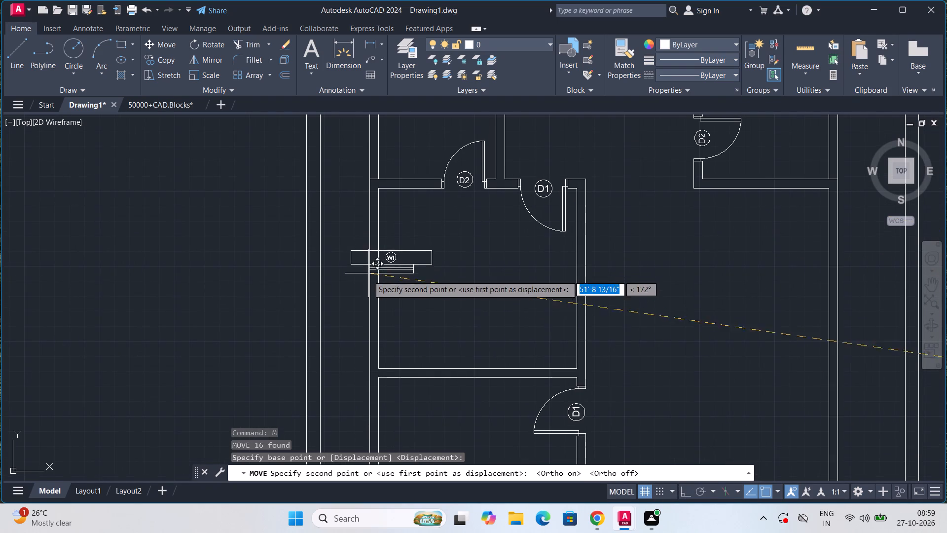
click(355, 303)
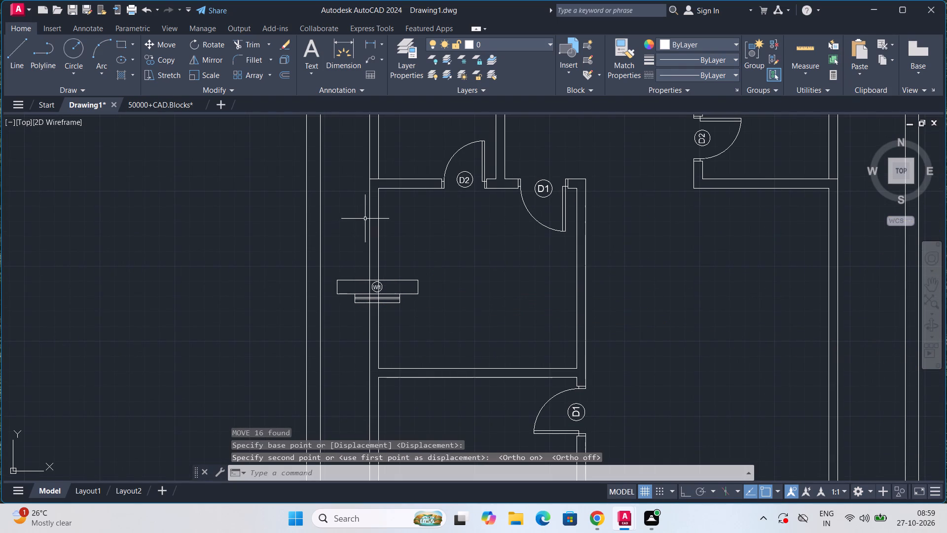
Copy the W1 window group from the left wall to the right exterior wall of the plan's upper-right room.
middle_drag(366, 219, 326, 344)
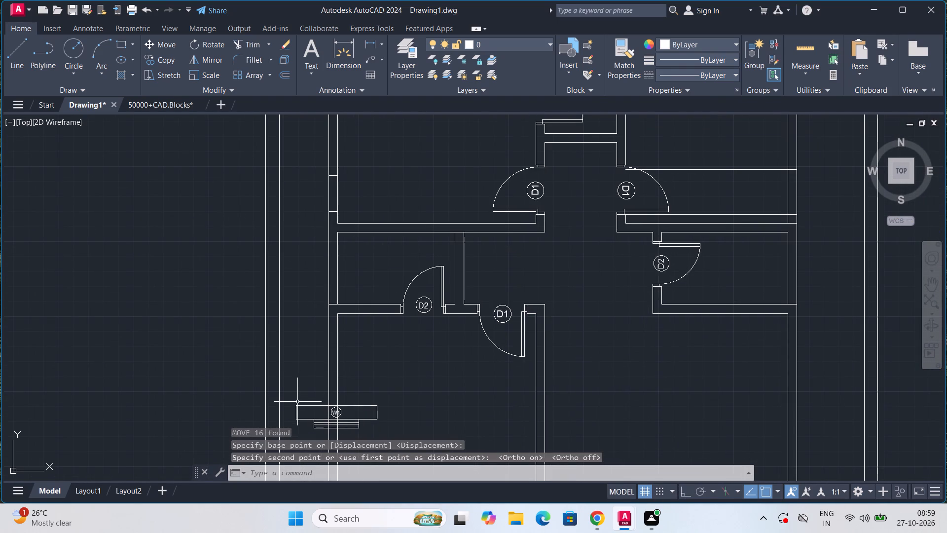
key(c)
key(o)
key(Return)
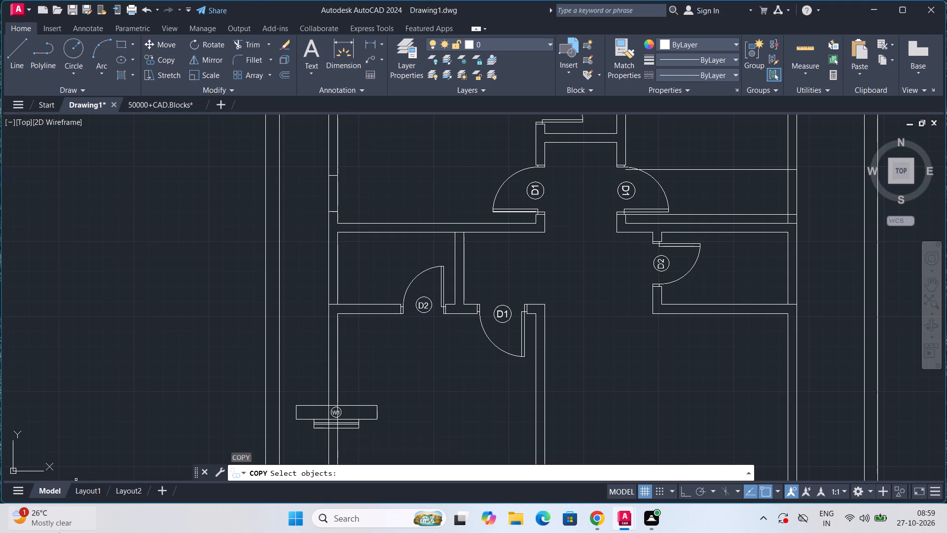
click(297, 405)
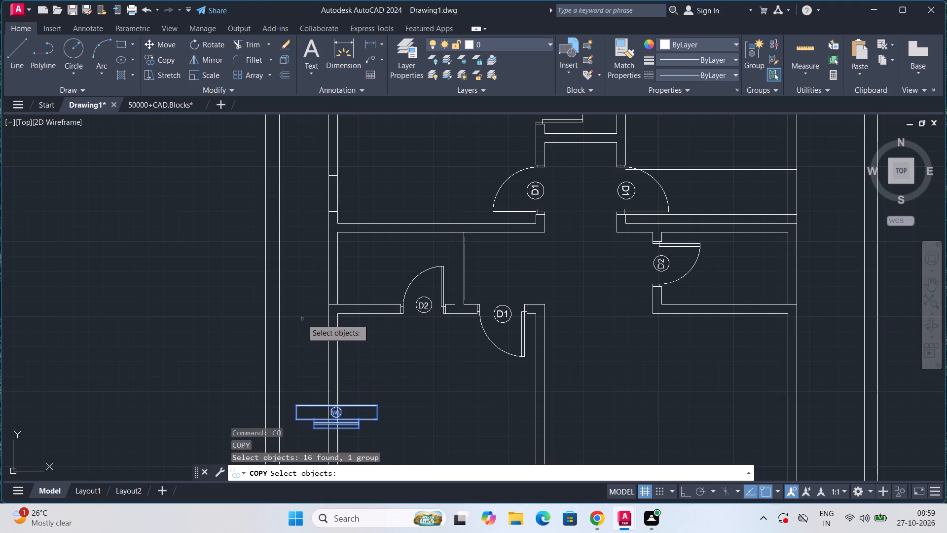
key(Return)
click(292, 408)
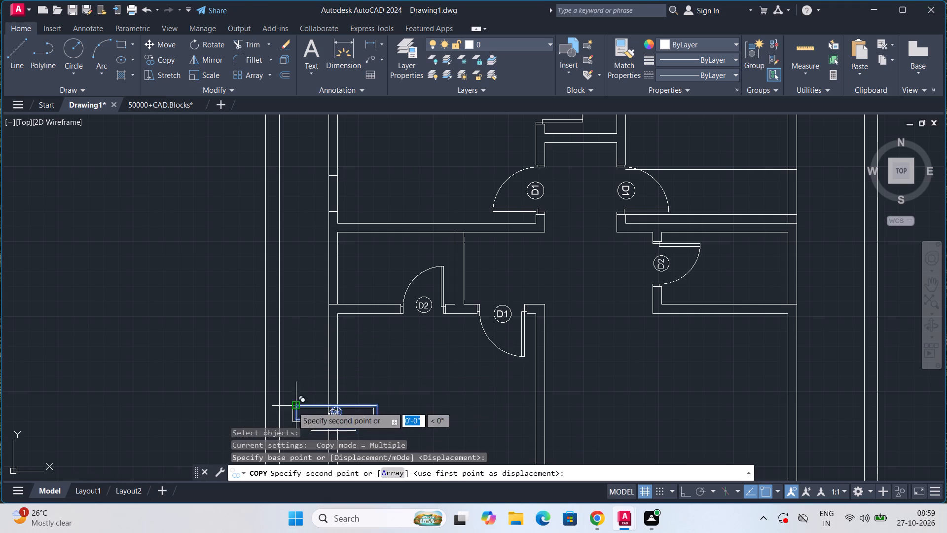
scroll(300, 324, down, 1)
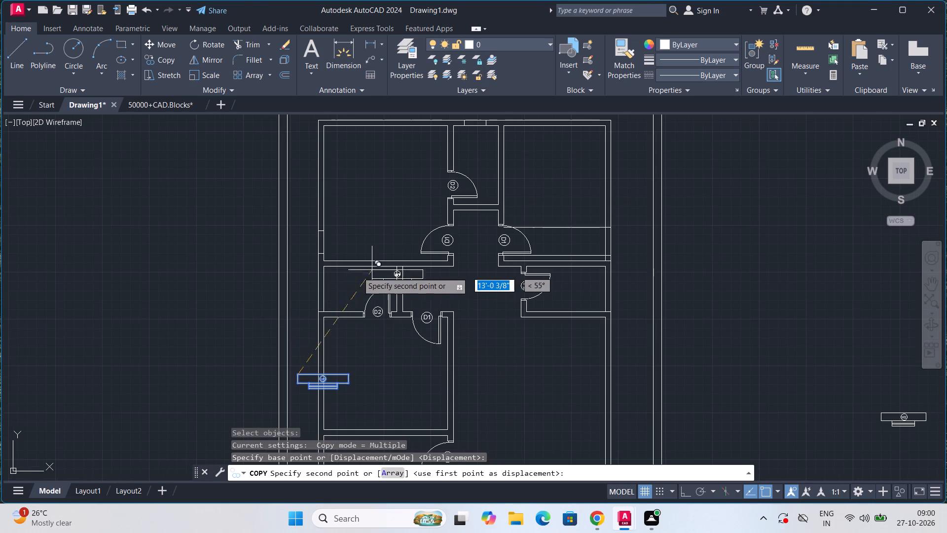
middle_drag(340, 267, 353, 391)
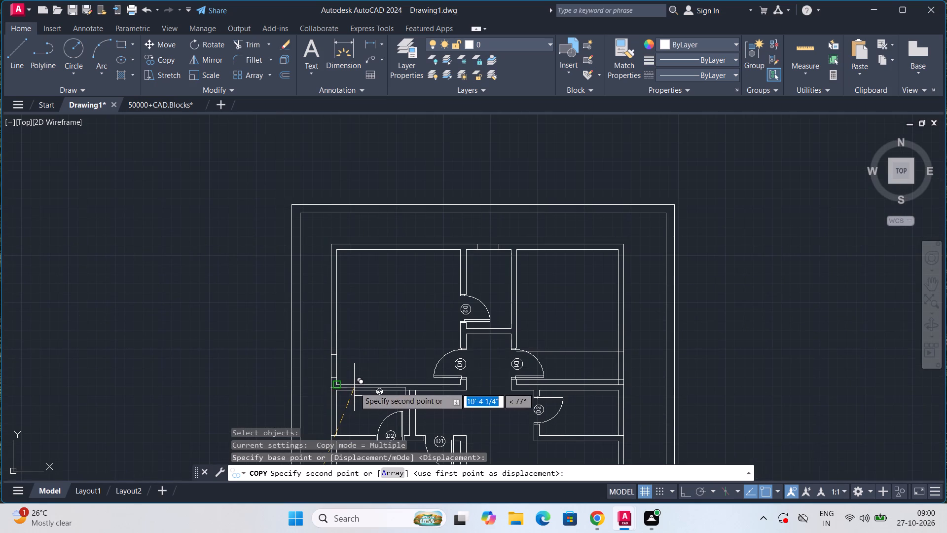
click(595, 304)
middle_drag(517, 348, 493, 299)
scroll(490, 307, down, 1)
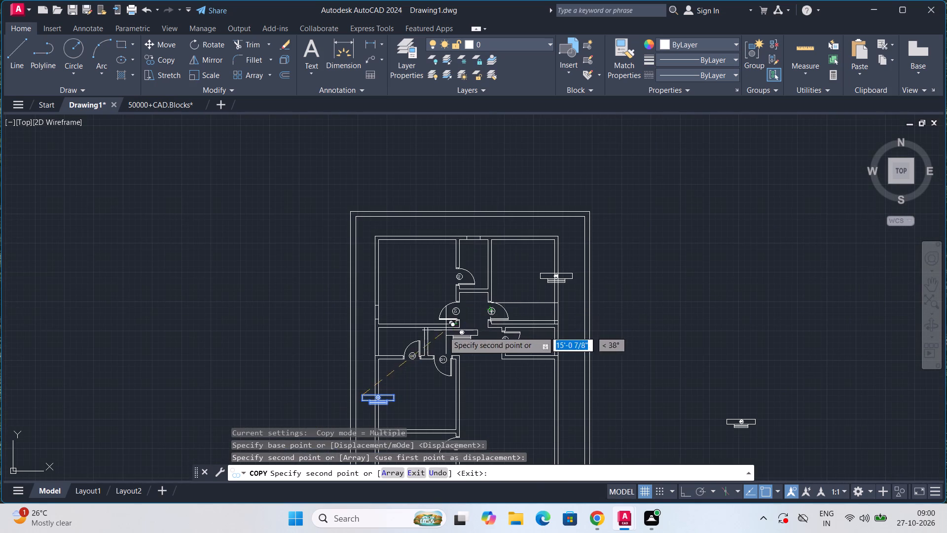
key(Escape)
key(Escape)
Trim the stray horizontal lines crossing the upper-right room beside the D1 door, including the stub left at the door swing.
scroll(580, 347, up, 3)
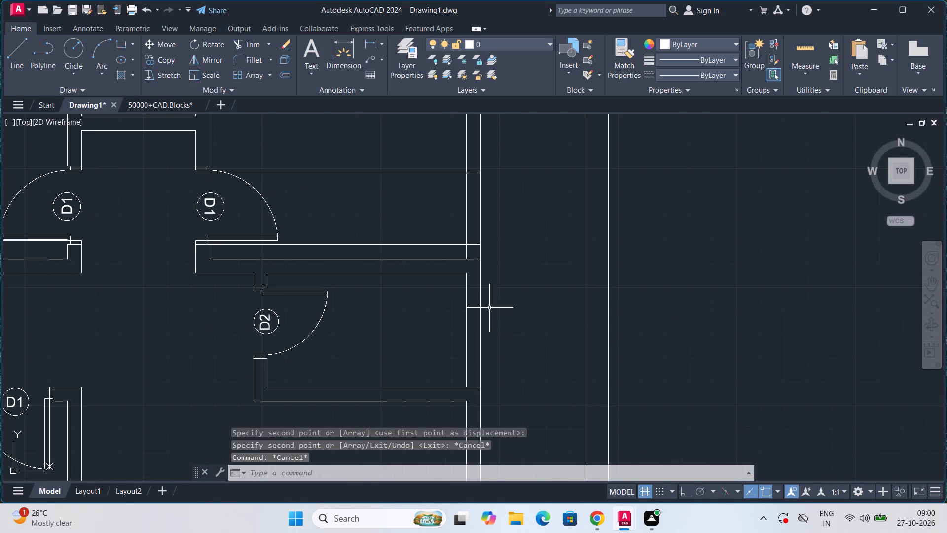
scroll(472, 289, up, 1)
scroll(473, 287, down, 2)
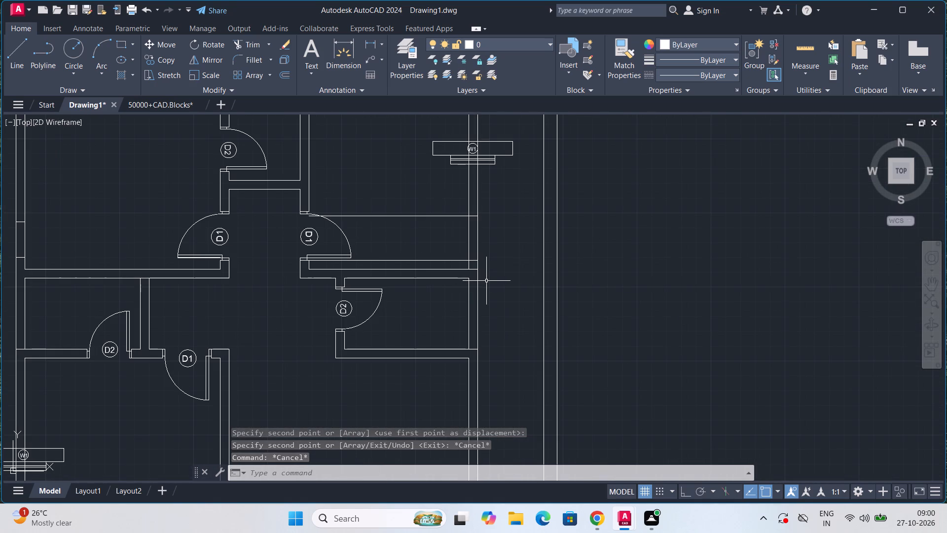
key(Escape)
key(Escape)
text(TR)
key(Return)
key(Return)
scroll(400, 292, up, 2)
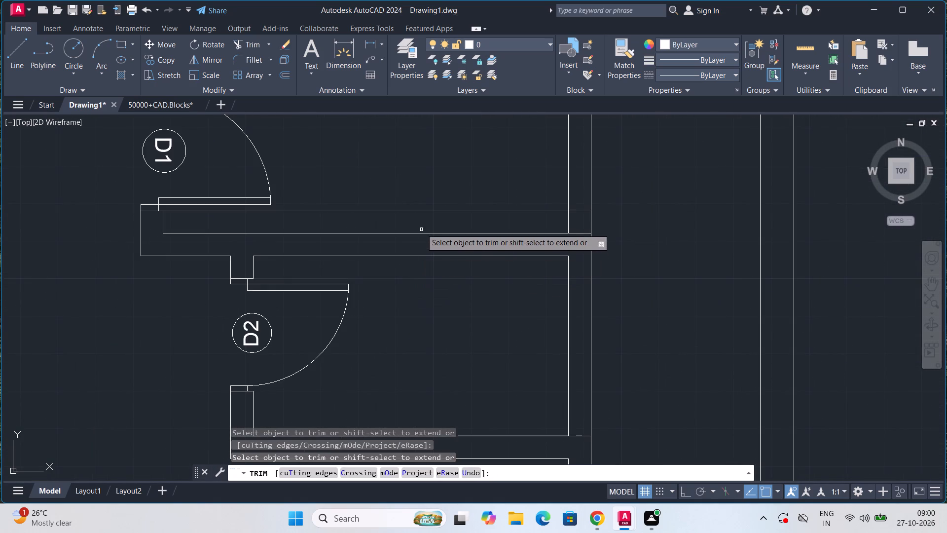
drag(421, 228, 416, 201)
scroll(416, 201, down, 1)
drag(407, 181, 405, 129)
scroll(287, 178, up, 2)
middle_drag(274, 142, 319, 333)
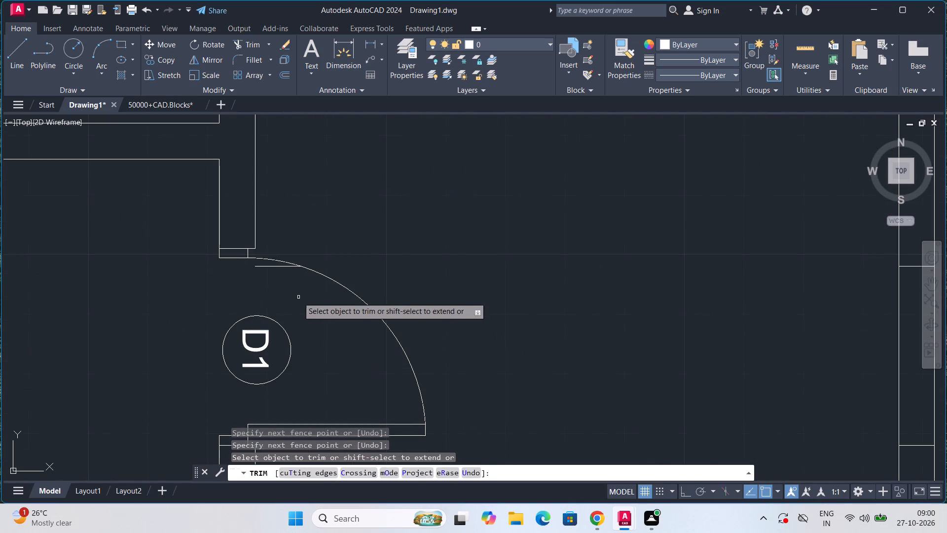
drag(272, 276, 270, 265)
scroll(561, 228, down, 3)
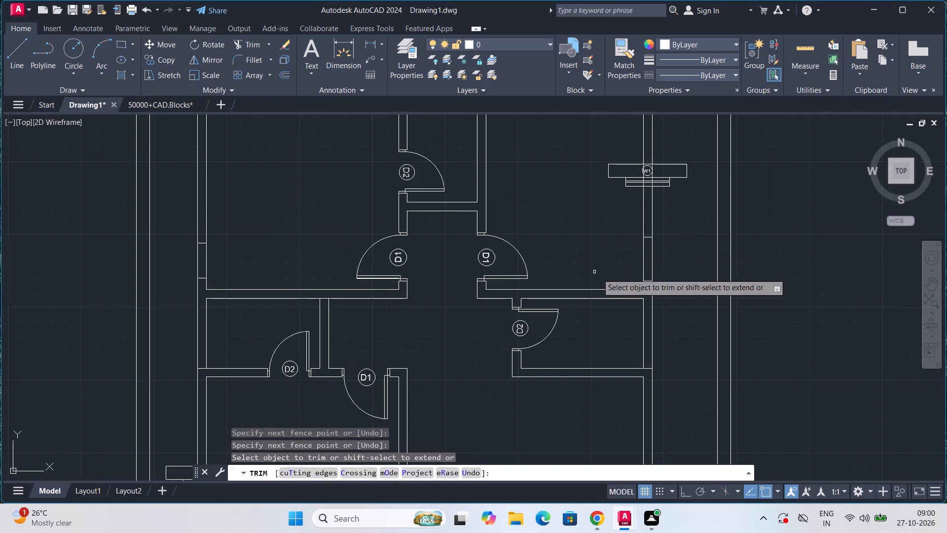
Trim the leftover cross lines between the two faces of the right exterior wall beside the upper-right room.
scroll(638, 284, up, 3)
drag(666, 321, 662, 297)
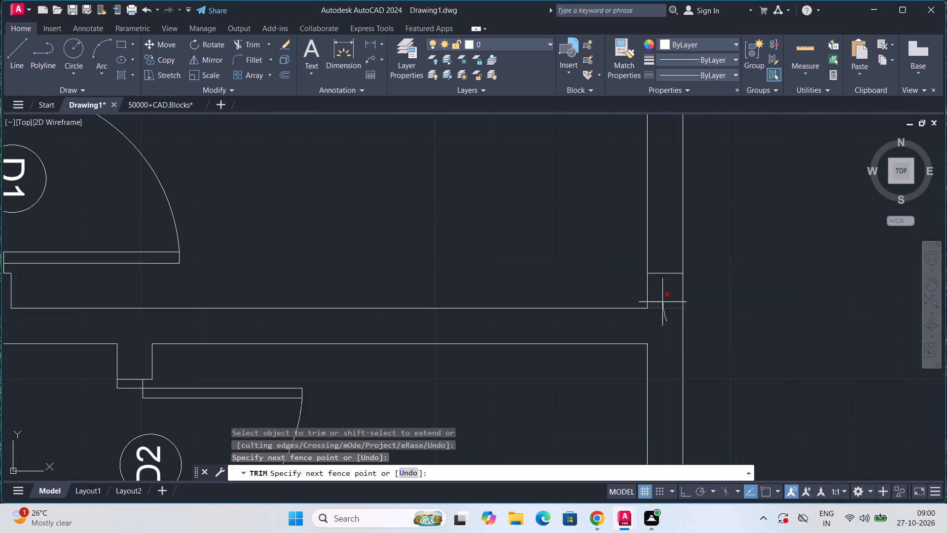
drag(662, 297, 662, 282)
middle_drag(661, 238, 665, 264)
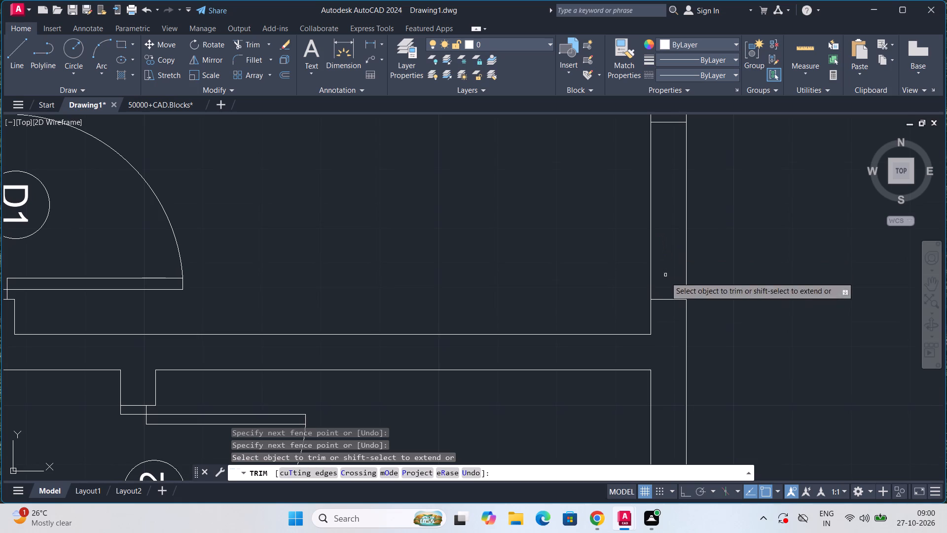
drag(667, 308, 661, 282)
scroll(657, 271, down, 1)
middle_drag(658, 221, 665, 318)
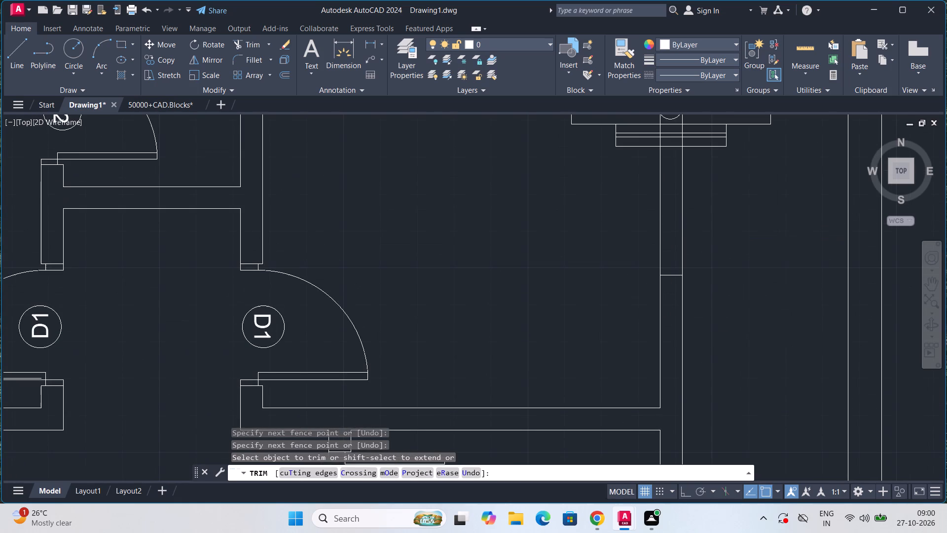
drag(673, 295, 664, 269)
scroll(467, 278, down, 3)
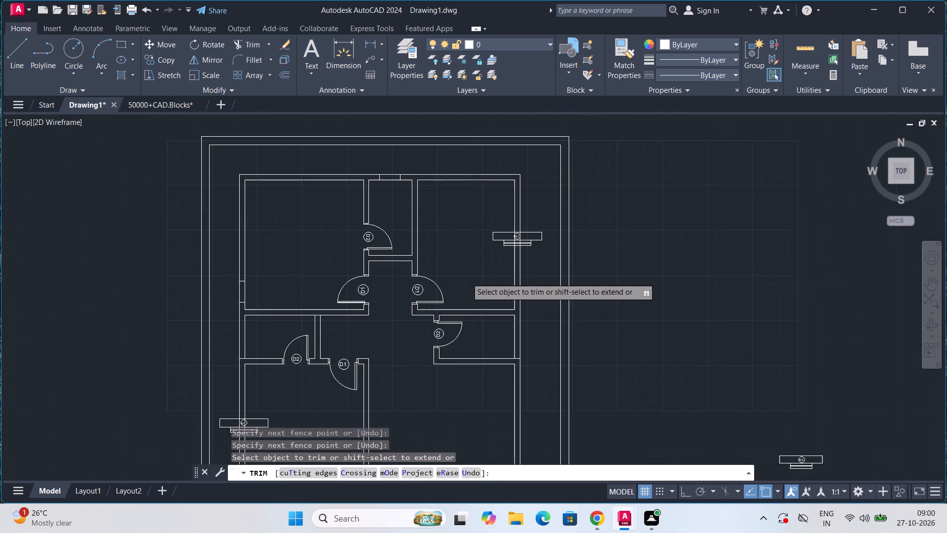
Trim the two leftover cross lines between the faces of the left exterior wall beside the upper-left room.
middle_drag(231, 313, 345, 307)
scroll(345, 308, up, 5)
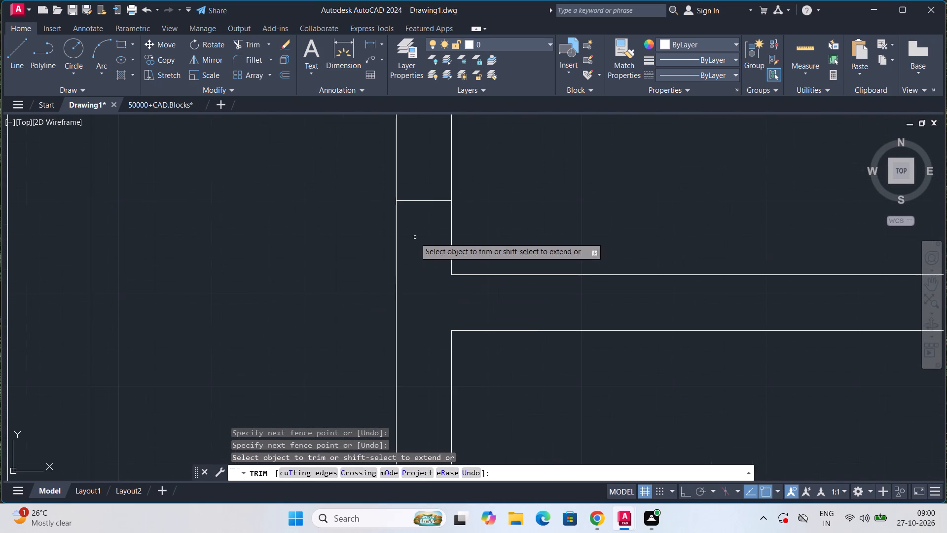
middle_drag(417, 238, 421, 350)
drag(419, 349, 415, 282)
middle_drag(416, 282, 411, 475)
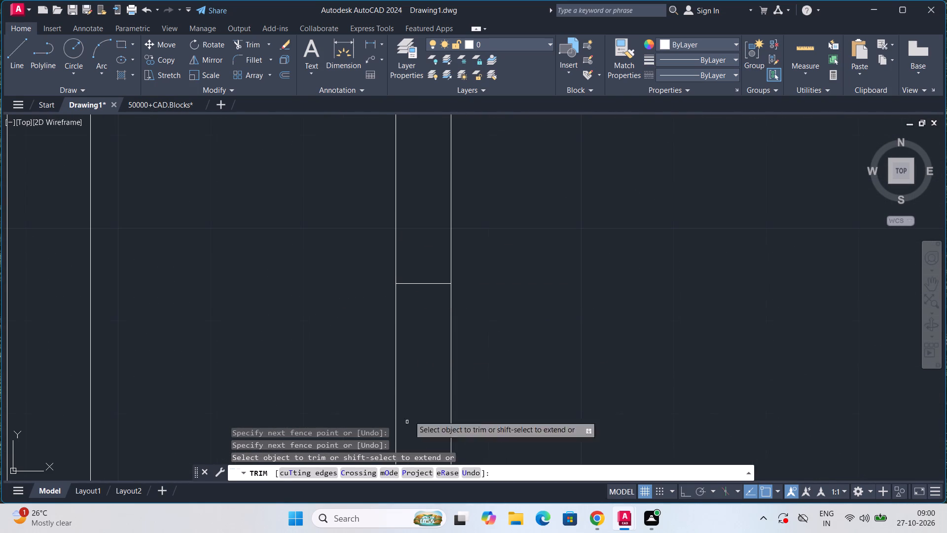
drag(422, 362, 417, 268)
scroll(417, 268, down, 3)
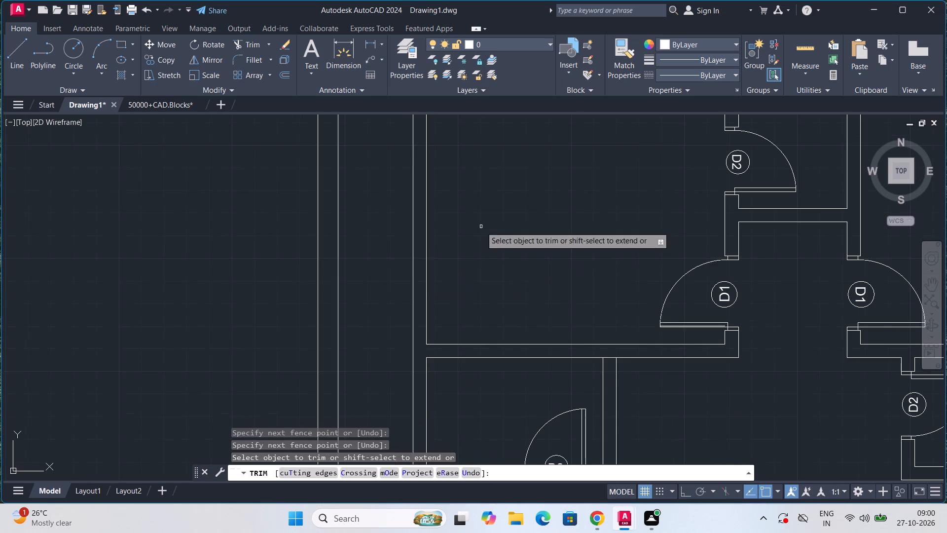
Trim the two leftover cross lines in the top exterior wall above the small middle room with the D2 door.
middle_drag(485, 231, 366, 410)
scroll(432, 315, down, 1)
middle_drag(609, 202, 578, 234)
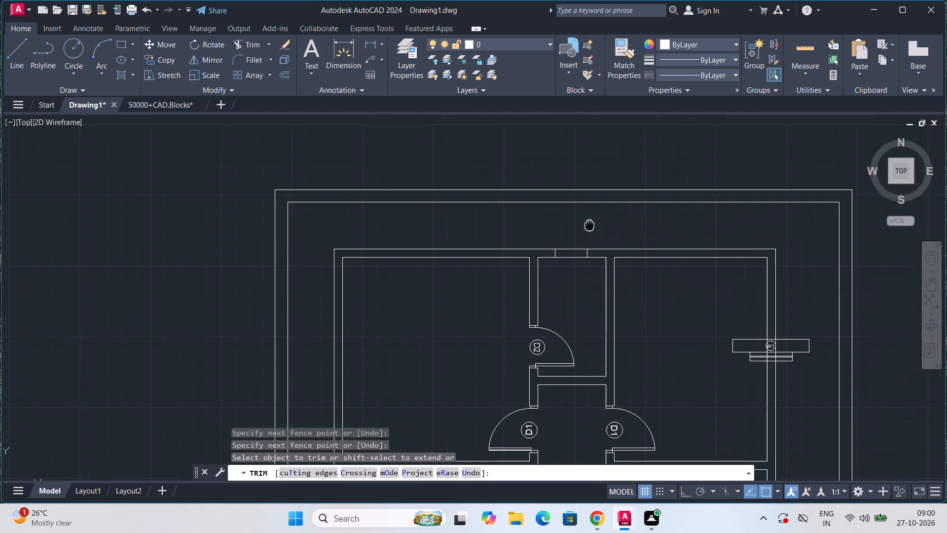
middle_drag(578, 234, 576, 236)
scroll(545, 276, up, 5)
drag(418, 233, 385, 232)
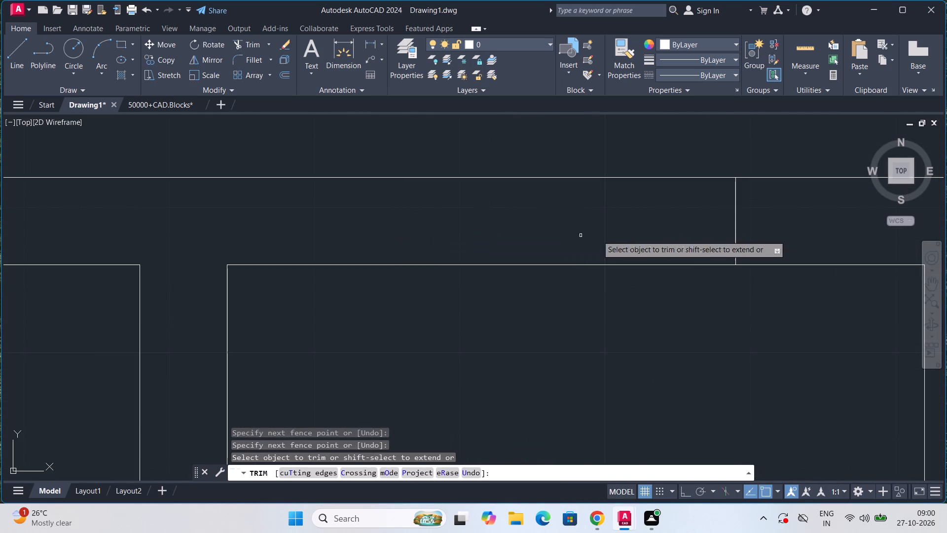
drag(734, 209, 752, 209)
scroll(734, 217, down, 5)
scroll(640, 293, down, 3)
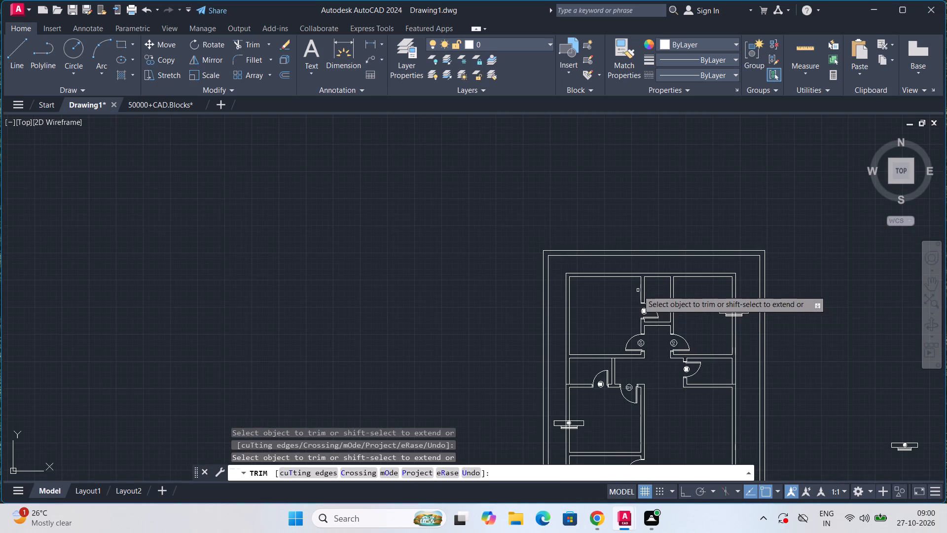
middle_drag(669, 368, 635, 284)
scroll(511, 329, up, 4)
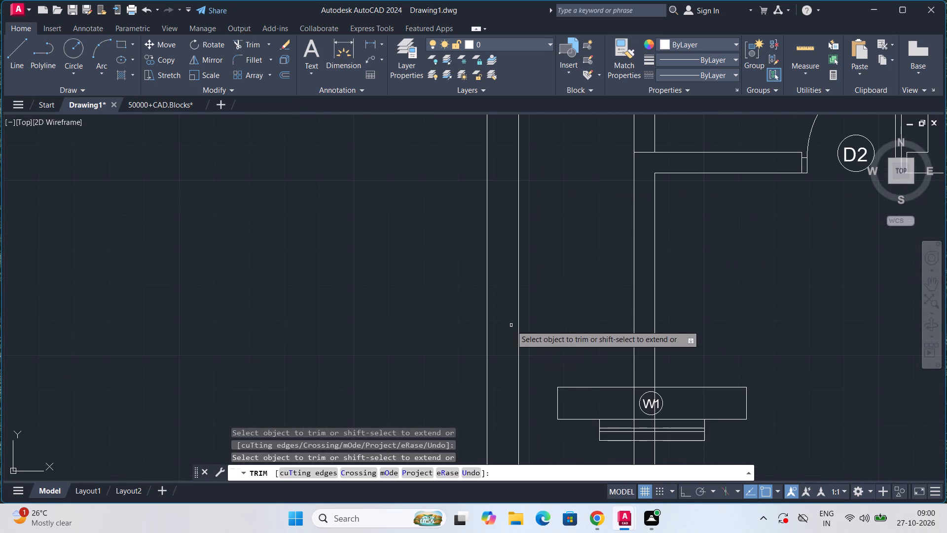
key(Escape)
key(Escape)
key(Escape)
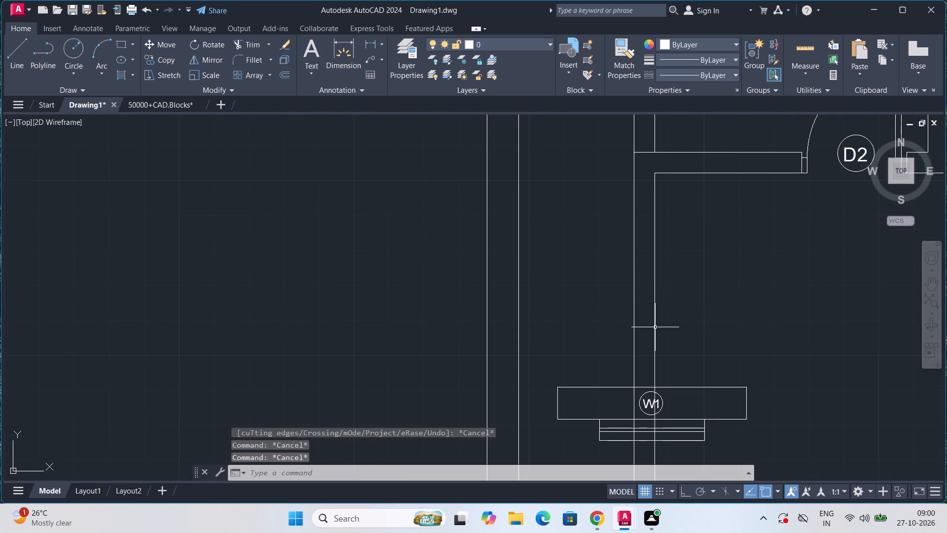
Extend the upper line of the wall below the upper-right room to the outer face of the right exterior wall.
middle_drag(657, 320, 436, 449)
scroll(436, 449, down, 4)
scroll(575, 357, up, 3)
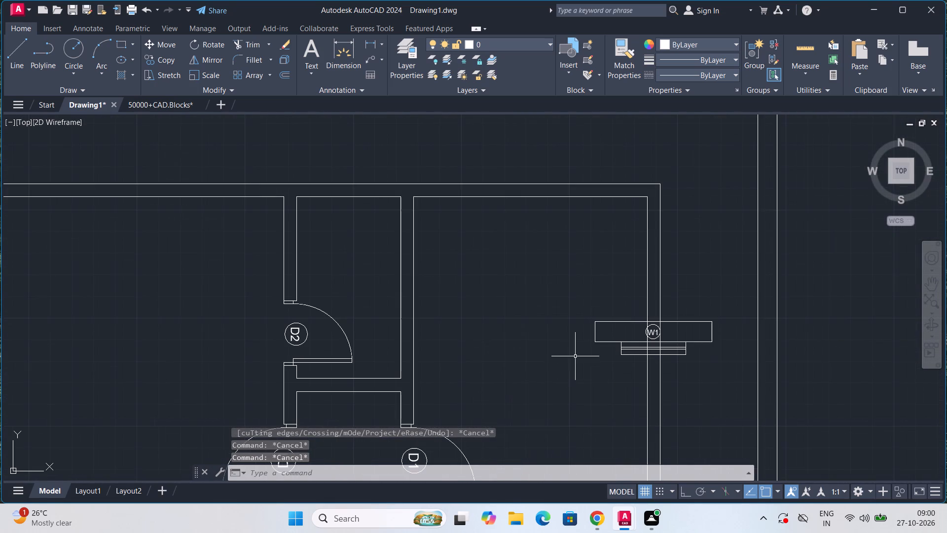
middle_drag(595, 408, 503, 270)
key(e)
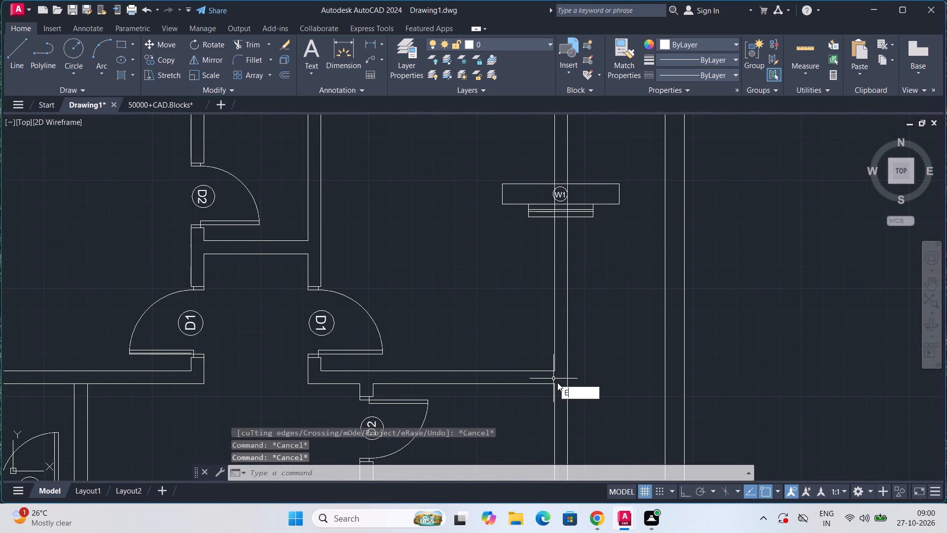
key(x)
key(Return)
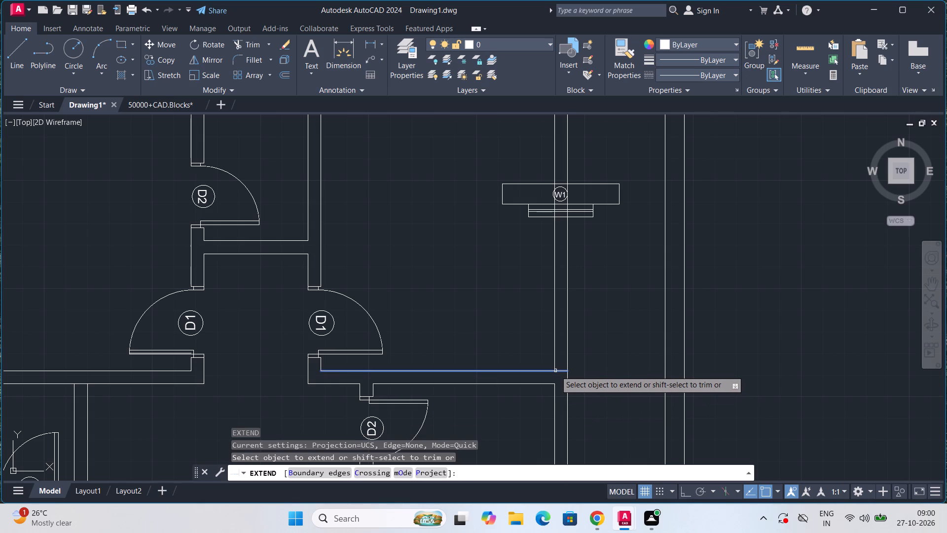
click(555, 371)
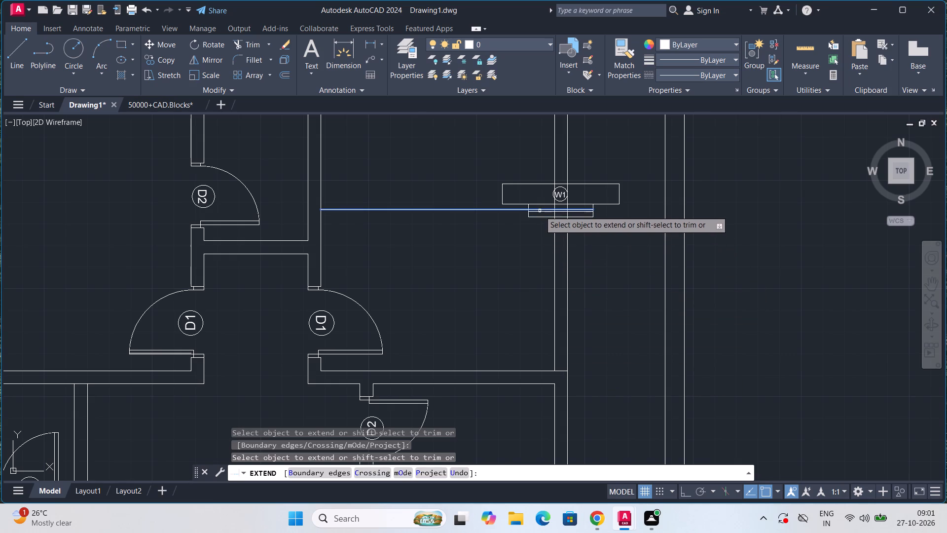
key(Escape)
key(Escape)
key(Escape)
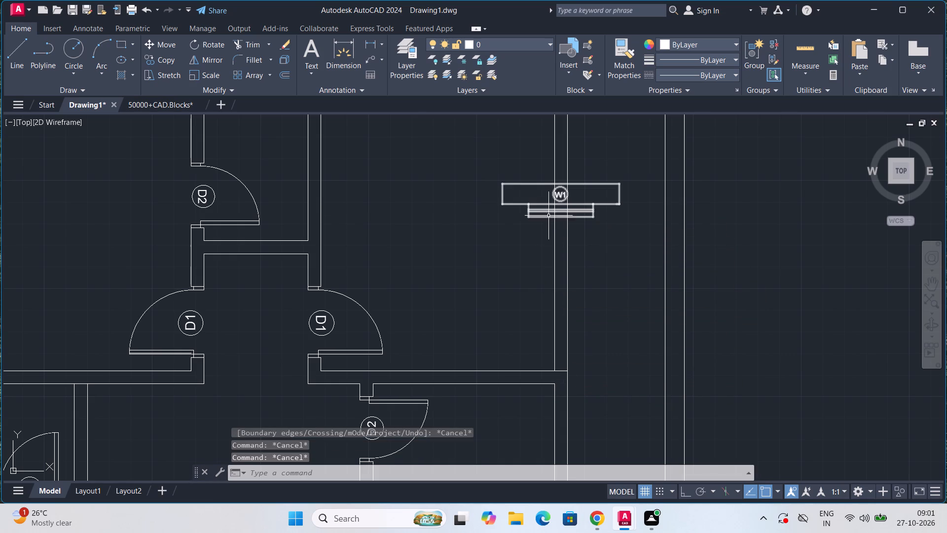
Turn ortho on and rotate the copied W1 window group 90° about its sill's outer corner to align with the right exterior wall.
click(547, 217)
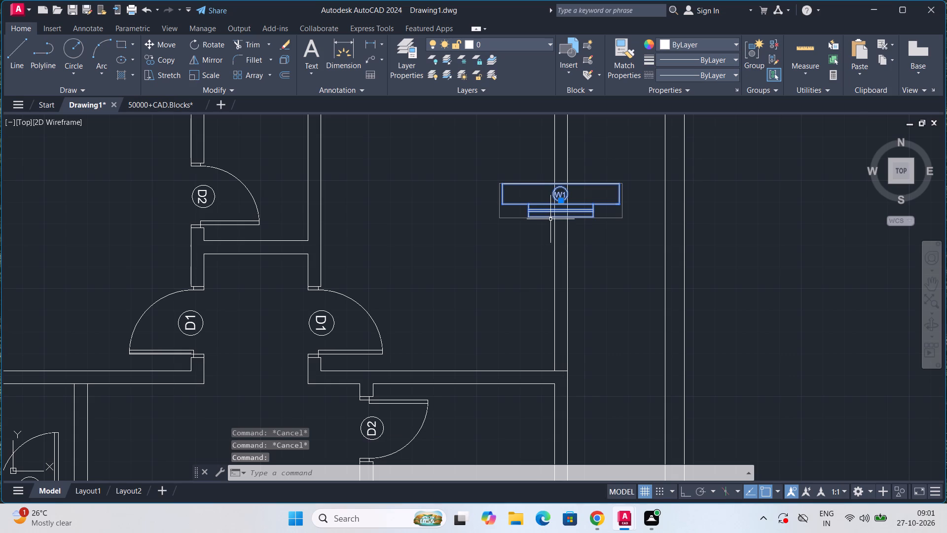
text(RO)
key(Return)
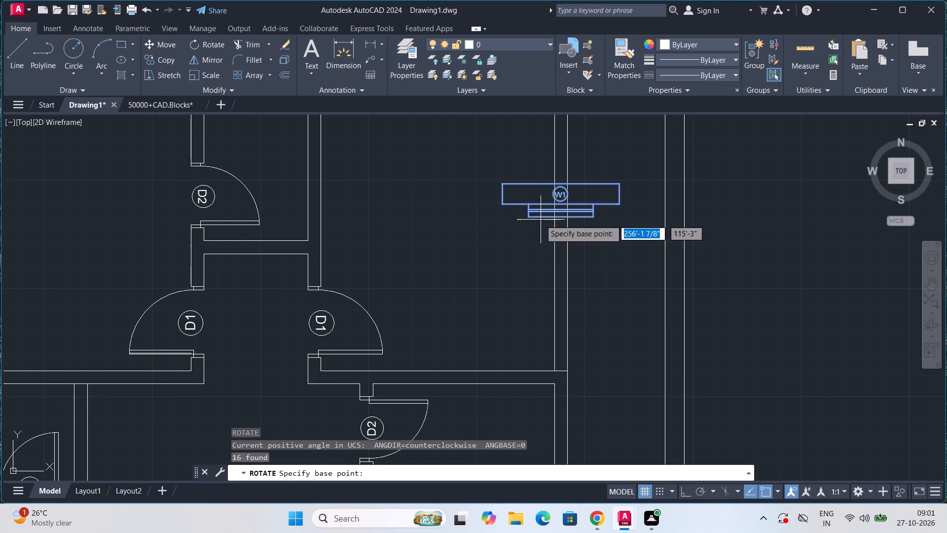
click(595, 215)
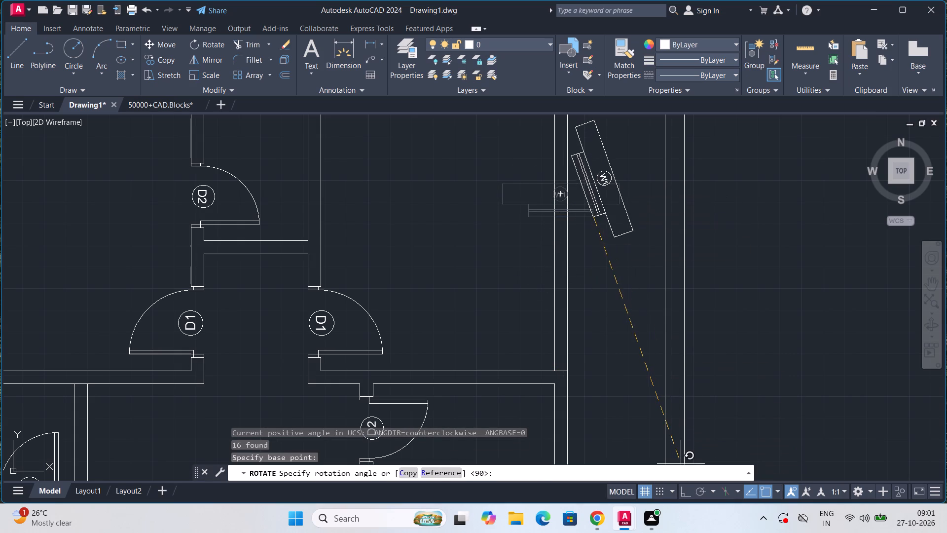
click(684, 489)
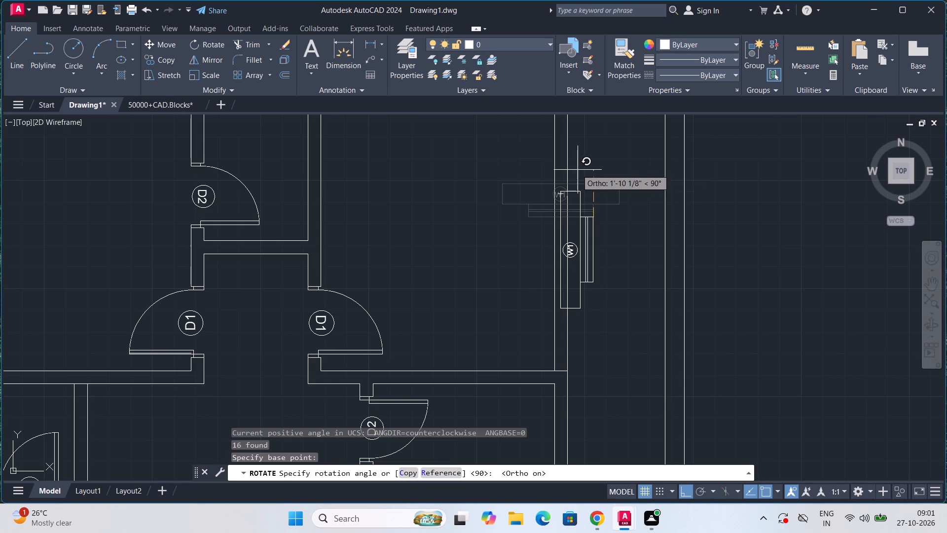
click(581, 174)
Move the rotated W1 window group a short distance straight down along the right exterior wall, using its sill's lower outer corner as base point.
scroll(607, 251, up, 2)
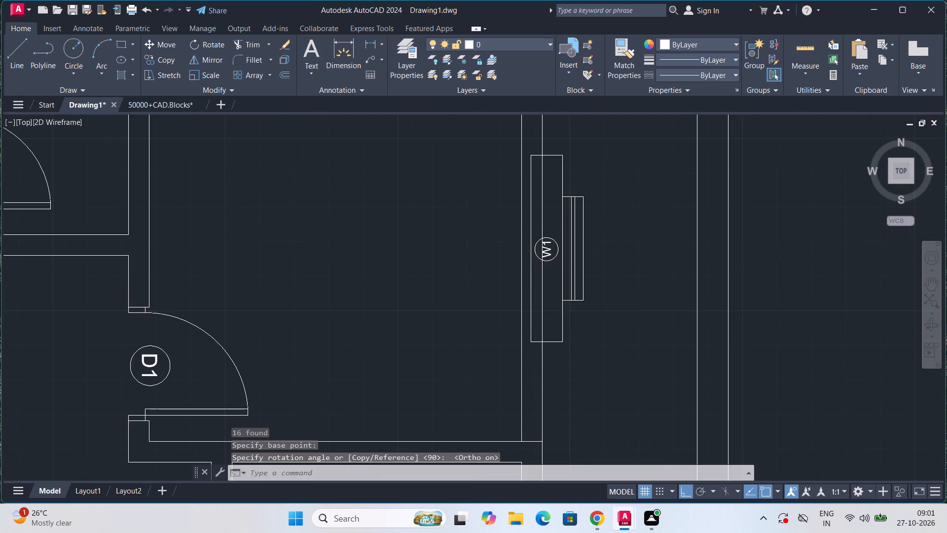
middle_drag(607, 282, 606, 184)
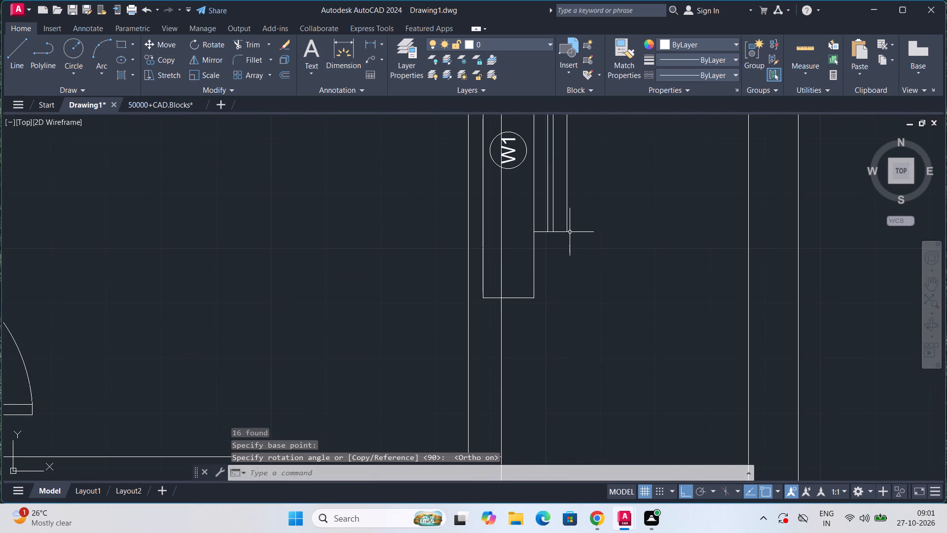
click(567, 231)
key(m)
key(Return)
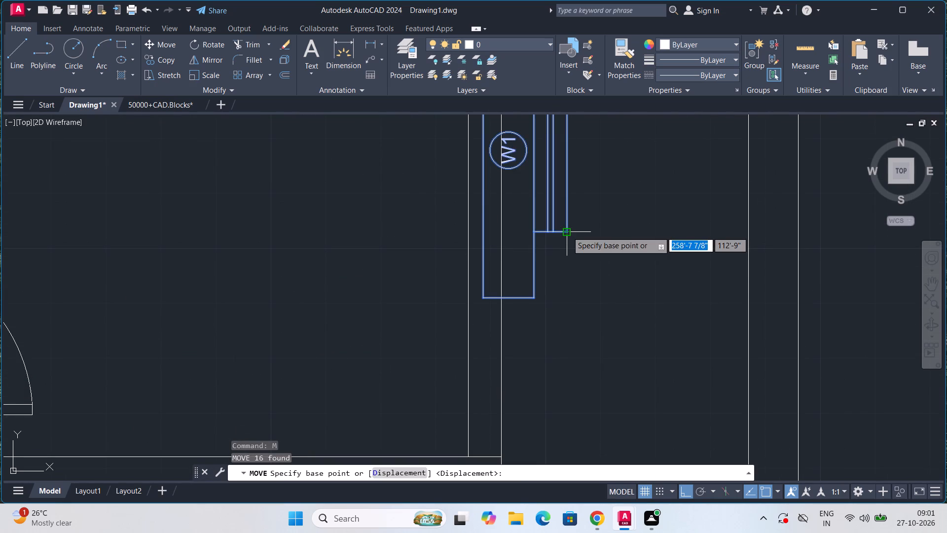
click(567, 231)
middle_drag(495, 307, 522, 208)
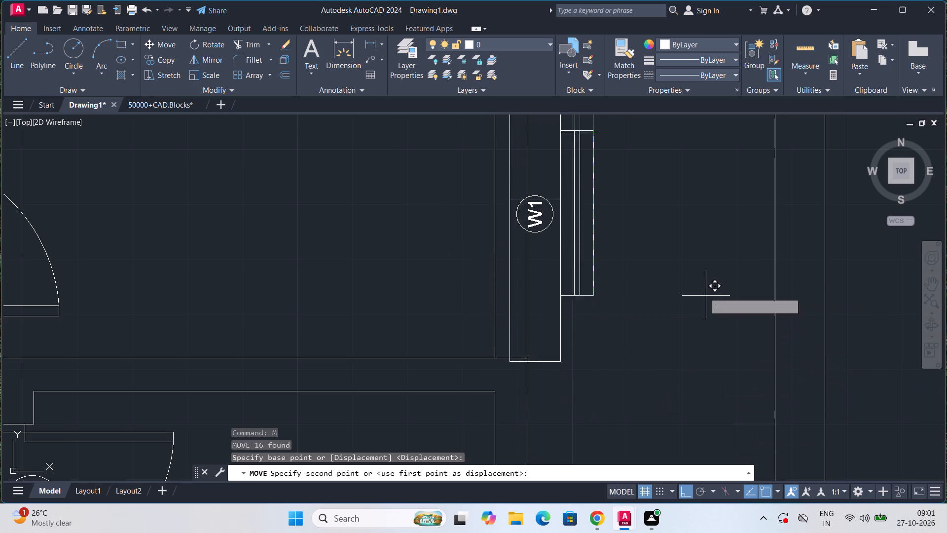
click(646, 214)
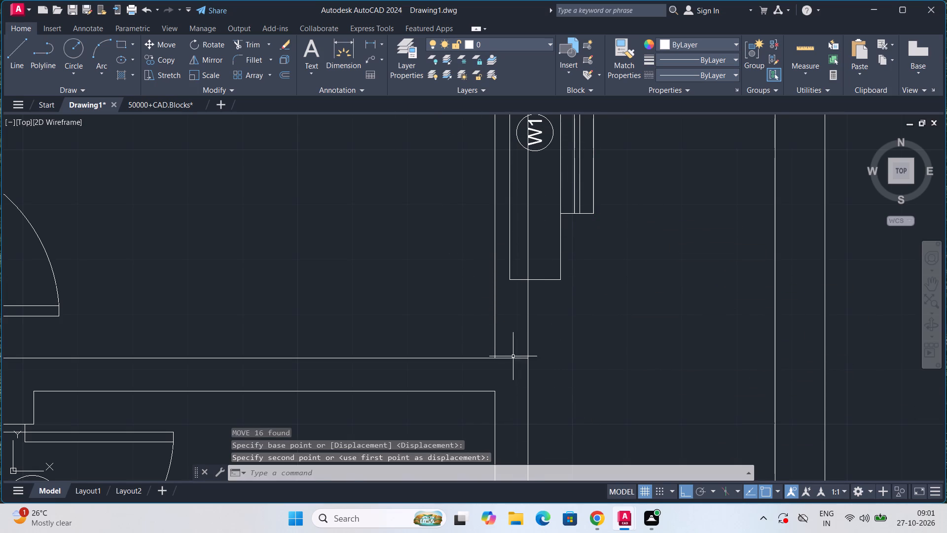
Offset the upper line of the wall below the upper-right room 6" upward into that room.
click(513, 356)
key(Escape)
key(Escape)
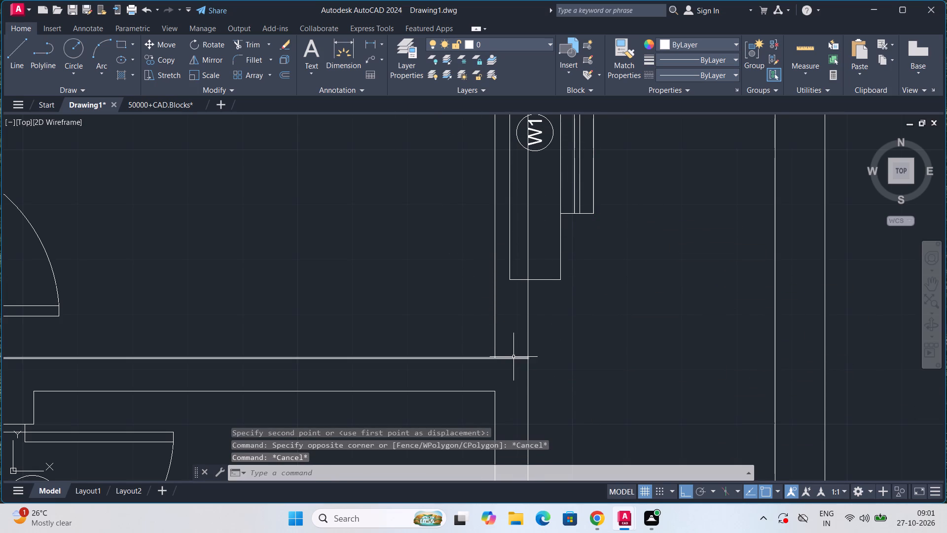
click(513, 356)
click(514, 360)
key(Escape)
drag(517, 360, 517, 360)
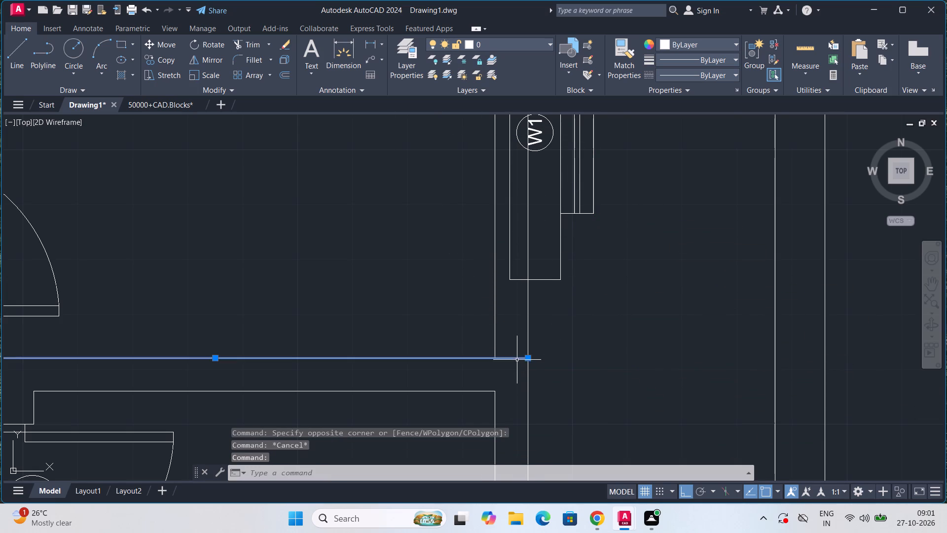
drag(517, 360, 517, 349)
key(o)
text(FF)
key(Return)
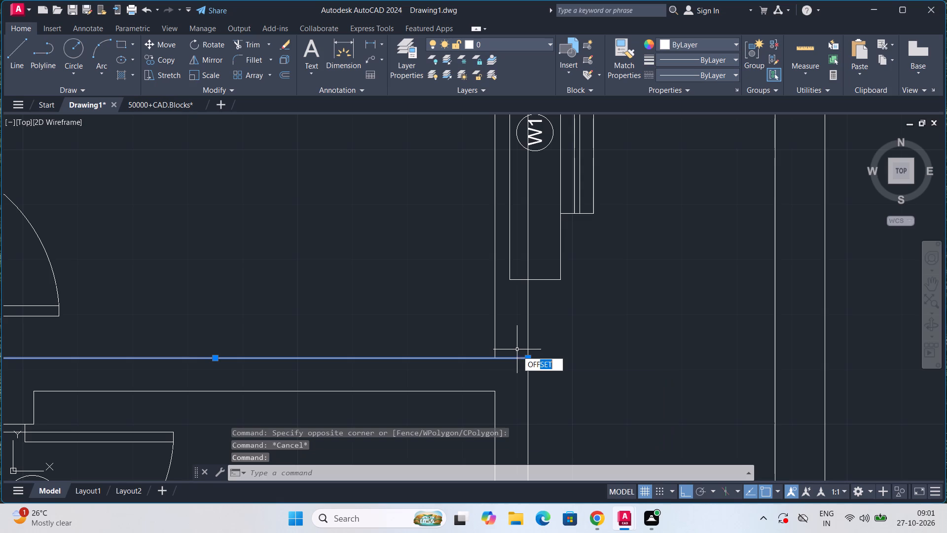
click(517, 358)
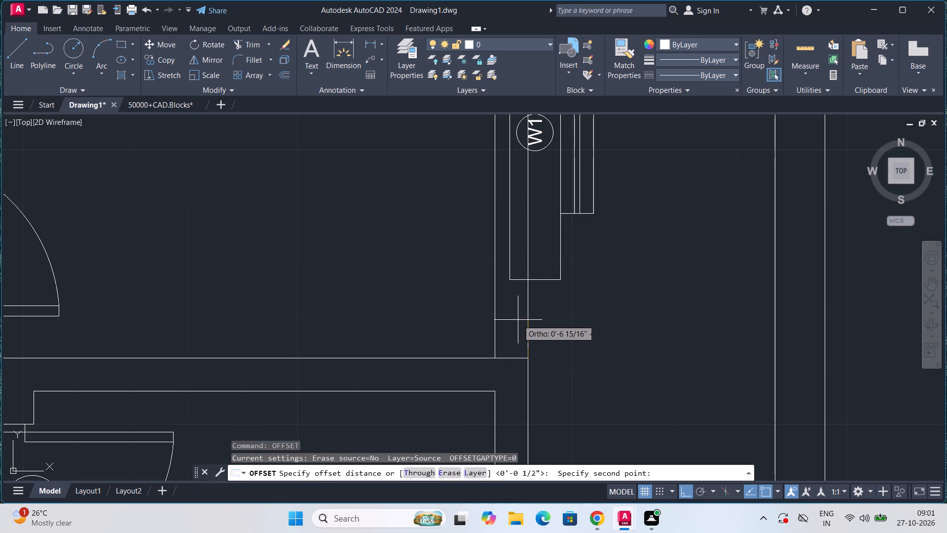
key(6)
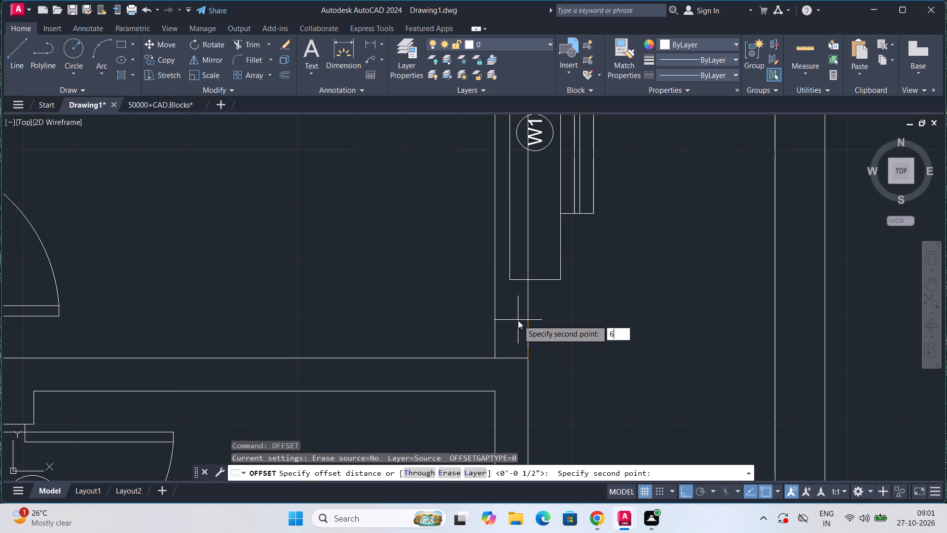
key(shift+quotedbl)
key(Return)
click(518, 324)
key(Escape)
key(Escape)
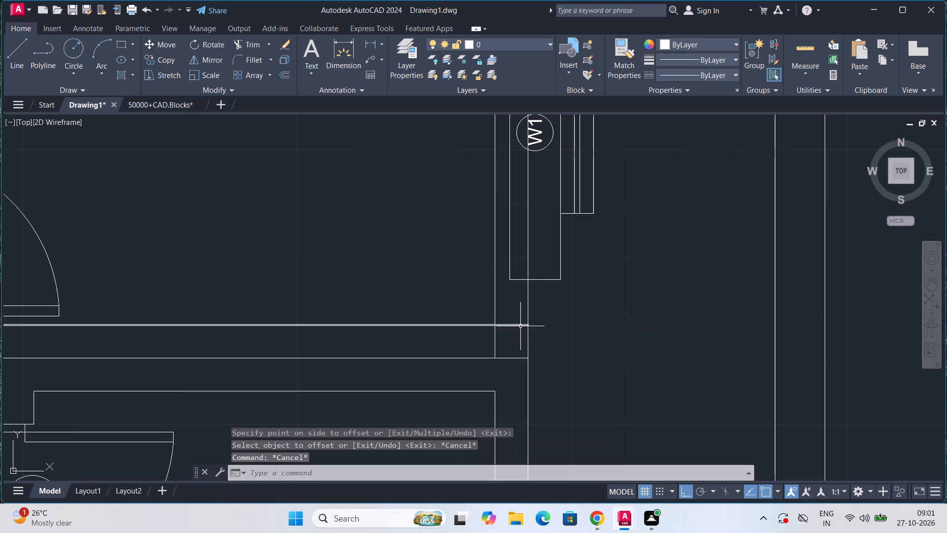
Turn ortho off and move the W1 window group by its frame's lower outer corner to where the offset line meets the exterior wall's outer face.
scroll(520, 327, up, 1)
click(581, 253)
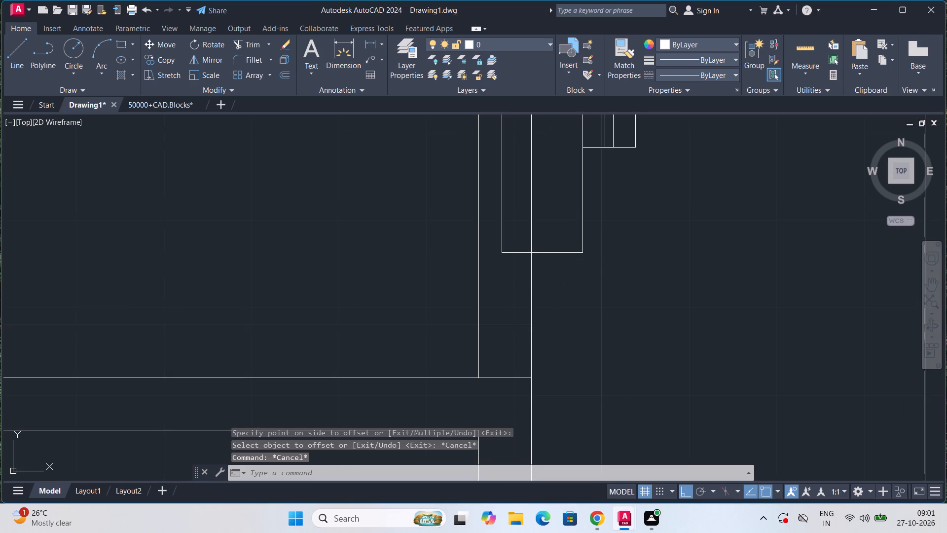
scroll(579, 258, down, 2)
key(Escape)
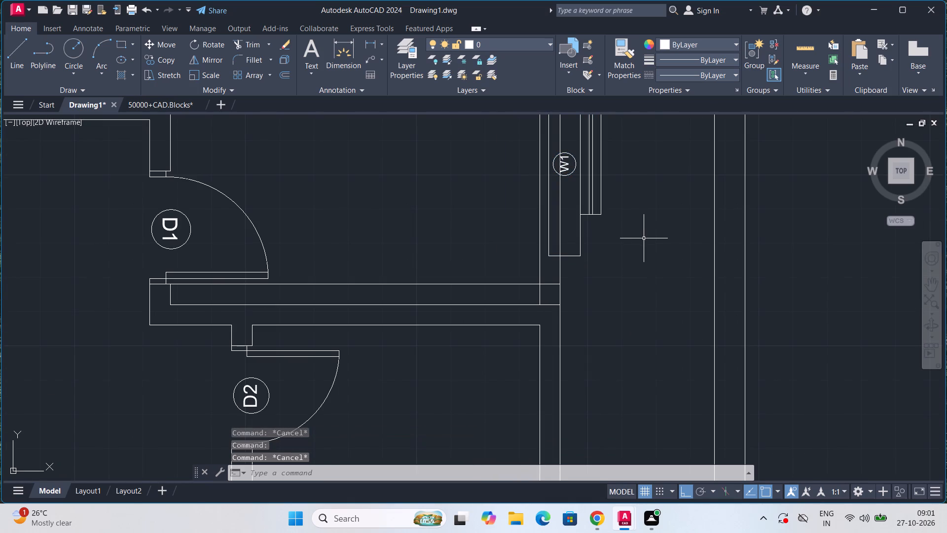
key(Escape)
key(Escape)
click(601, 214)
key(m)
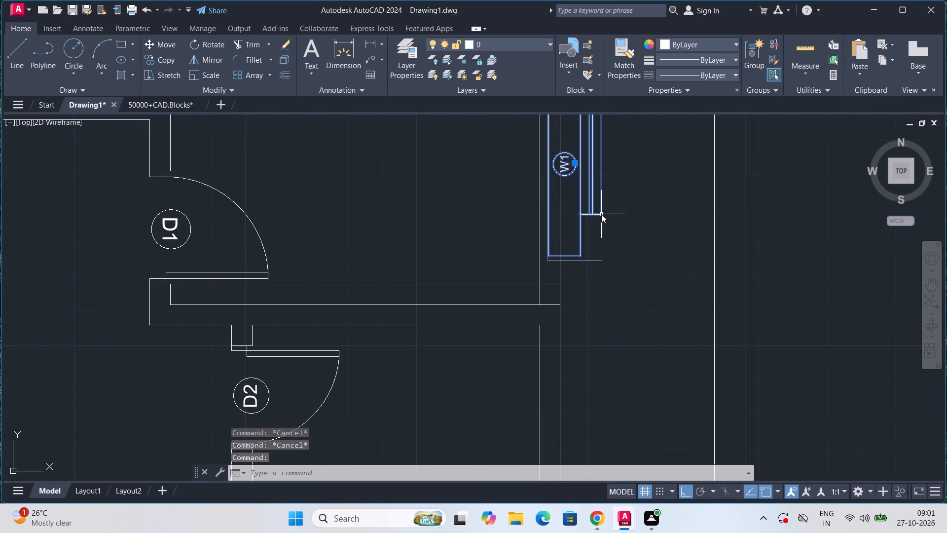
key(Return)
click(601, 214)
scroll(564, 251, up, 3)
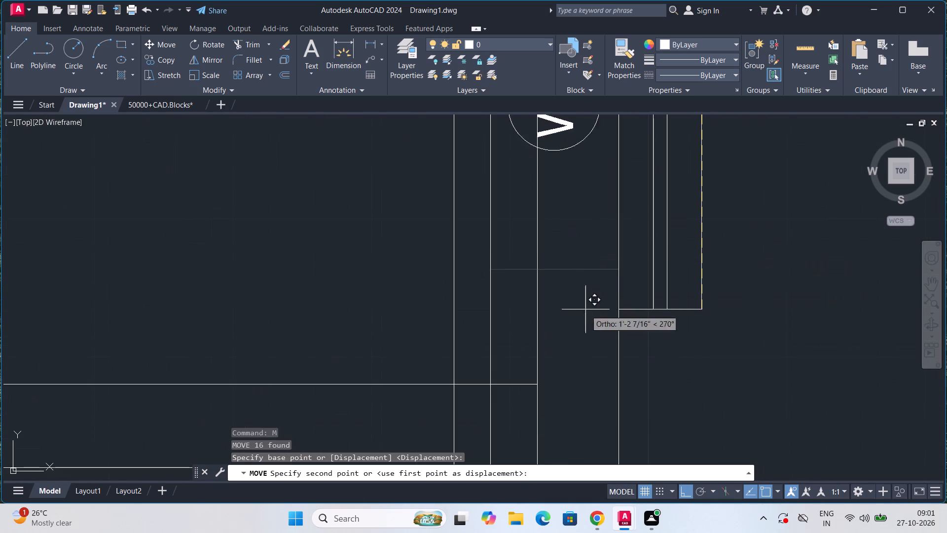
middle_drag(583, 340, 574, 237)
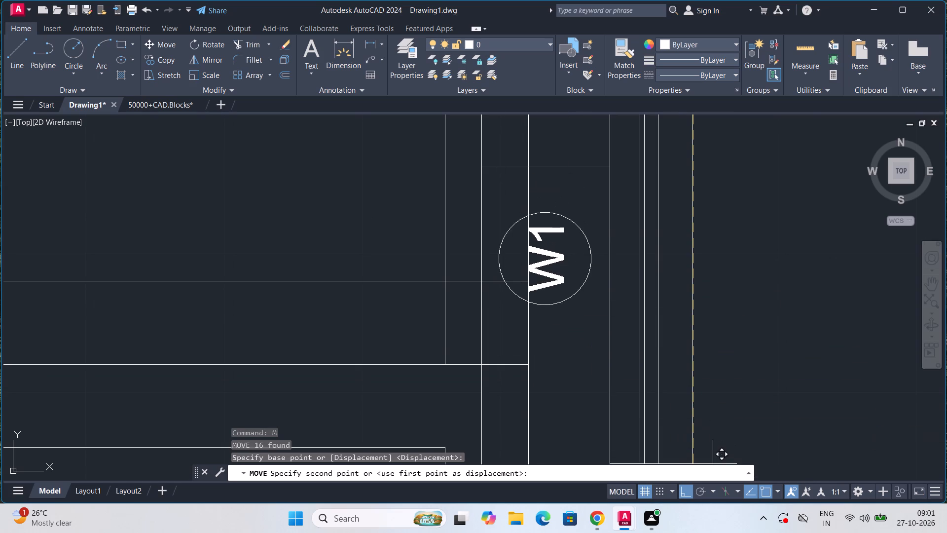
click(683, 487)
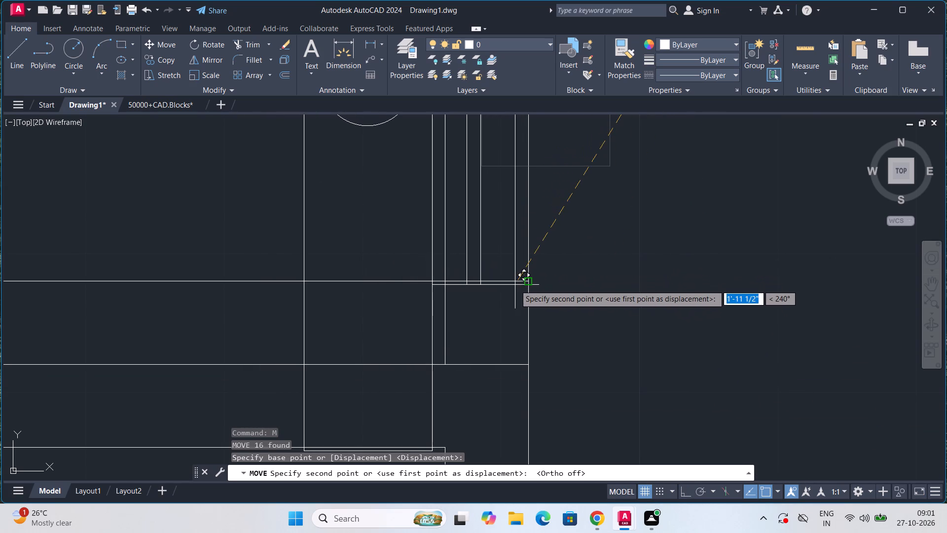
scroll(516, 283, up, 2)
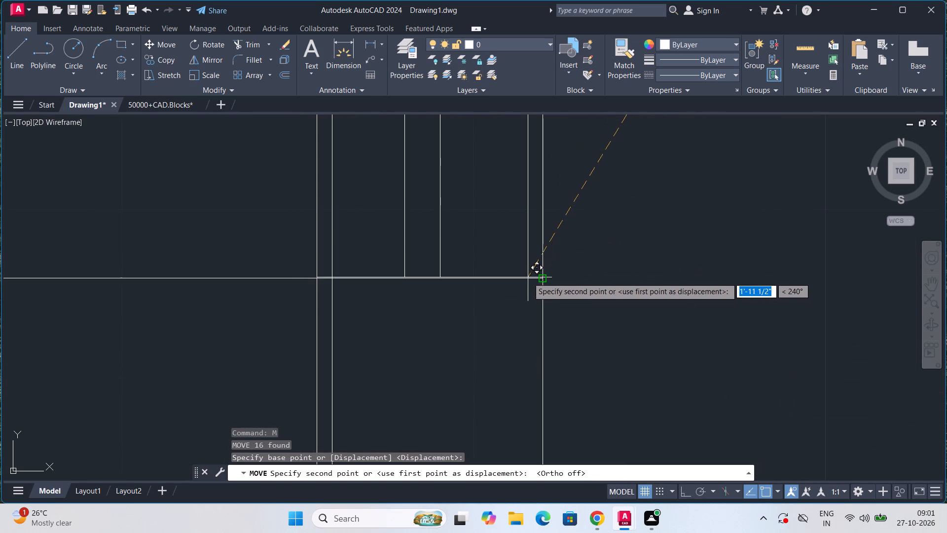
scroll(543, 276, up, 3)
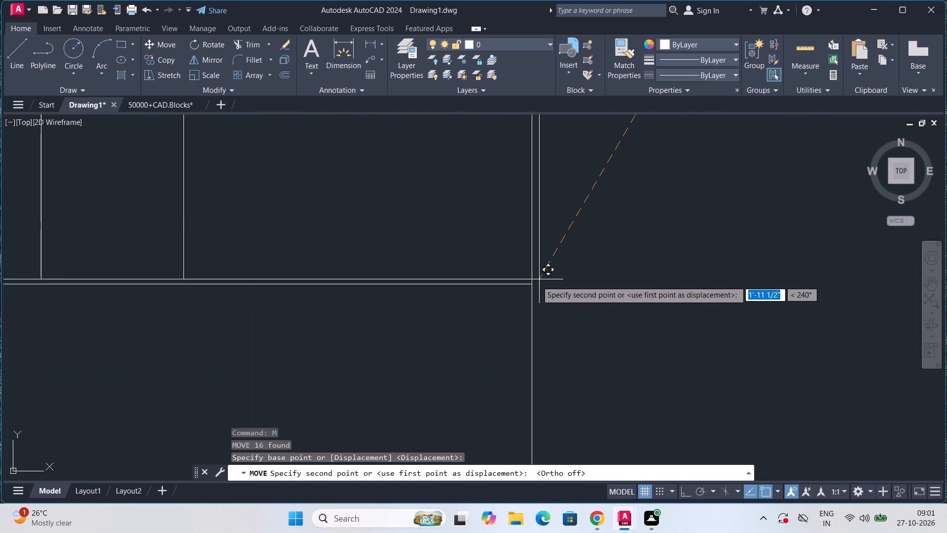
click(532, 283)
scroll(532, 283, down, 4)
scroll(464, 303, down, 2)
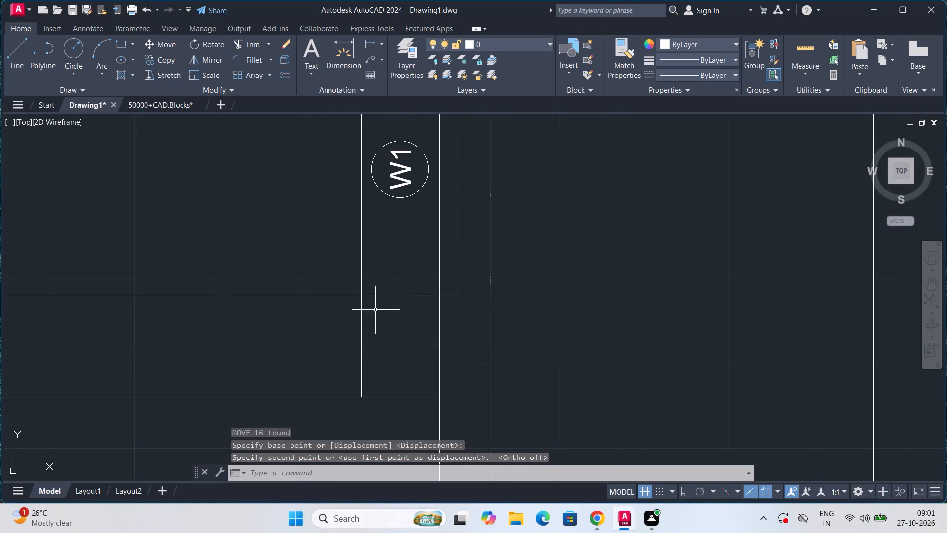
Erase the offset guide line at the lower end of the W1 window frame.
click(392, 295)
key(Delete)
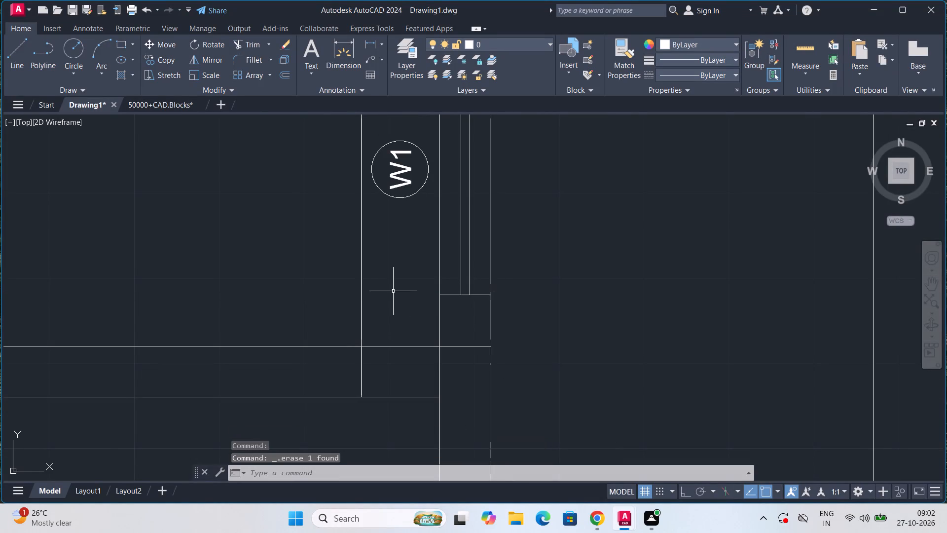
Mirror the W1 window group about a vertical line through its frame's lower inner corner, with ortho on and the source objects erased.
scroll(395, 293, down, 5)
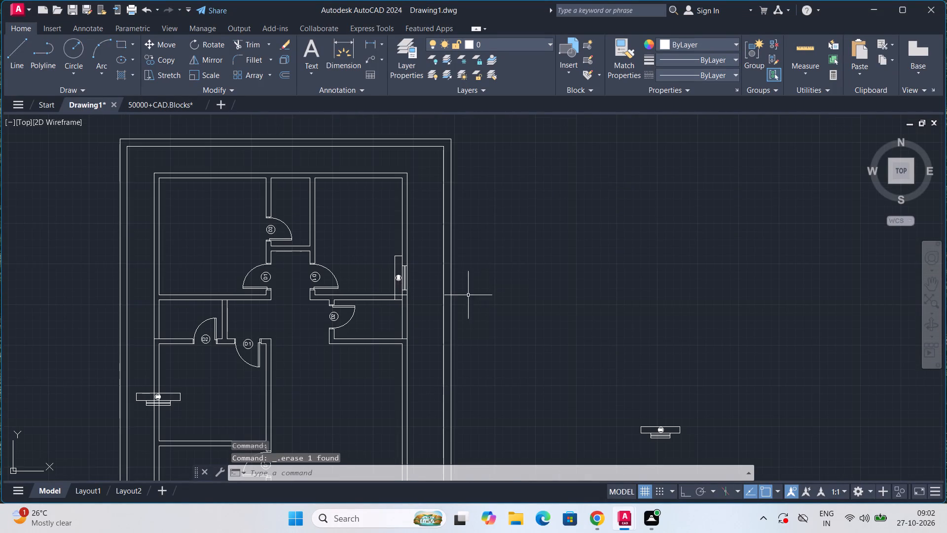
scroll(459, 296, up, 3)
scroll(340, 282, up, 1)
middle_drag(340, 282, 534, 255)
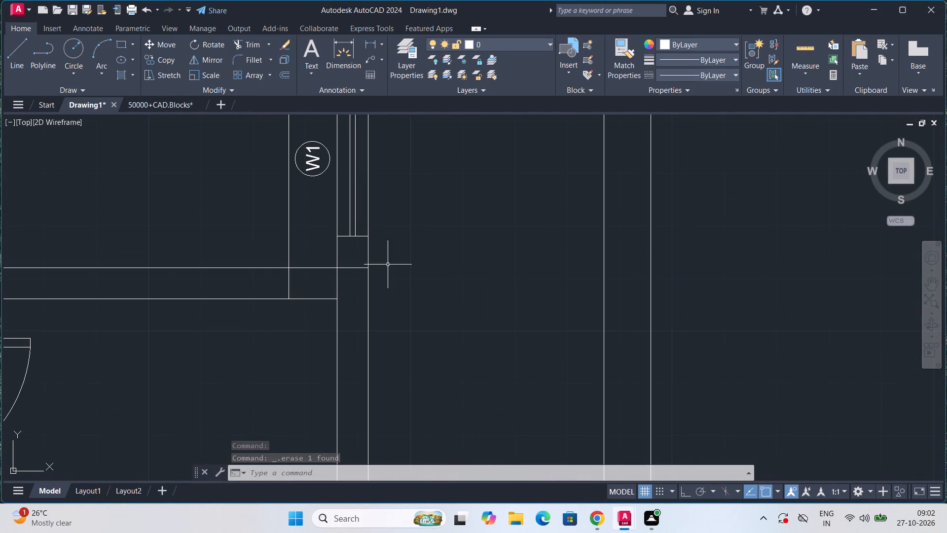
click(358, 235)
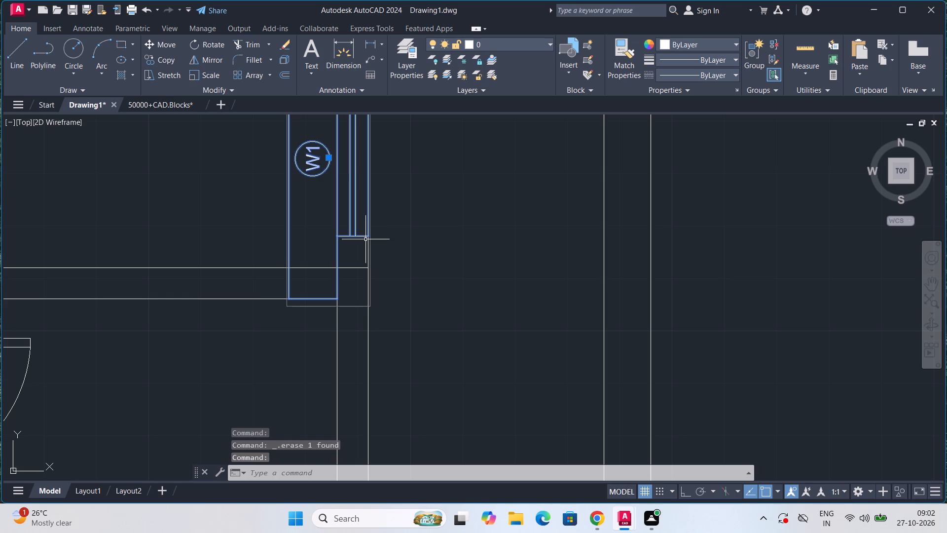
key(m)
key(i)
key(Return)
click(339, 241)
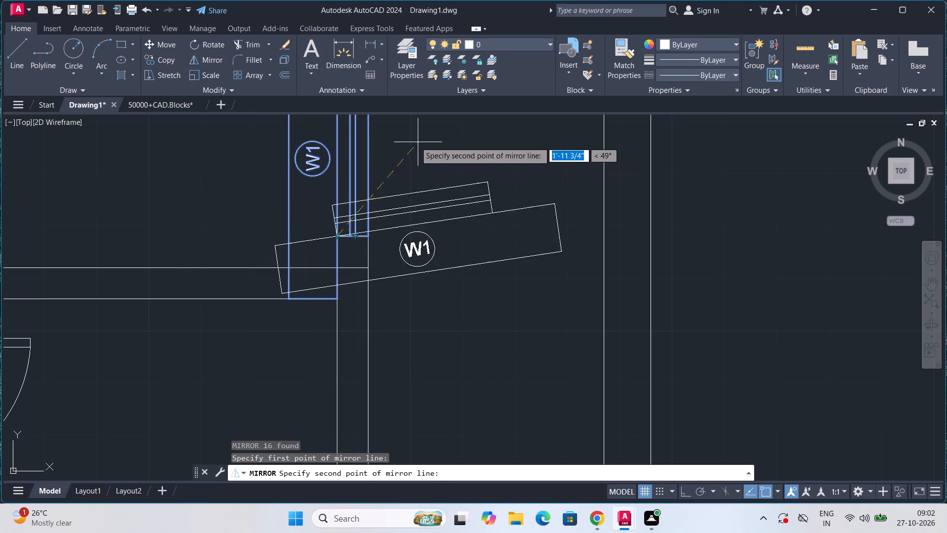
scroll(361, 150, down, 2)
middle_drag(361, 150, 367, 278)
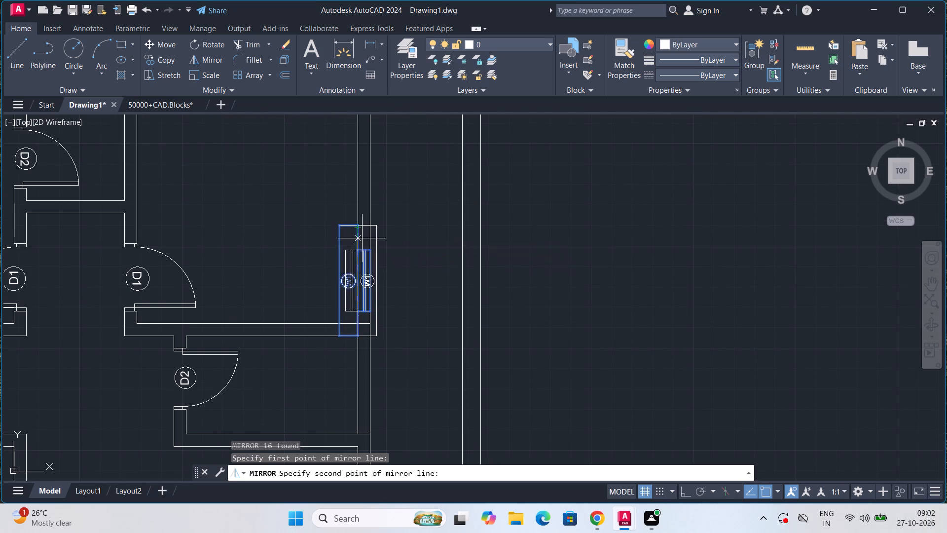
click(684, 490)
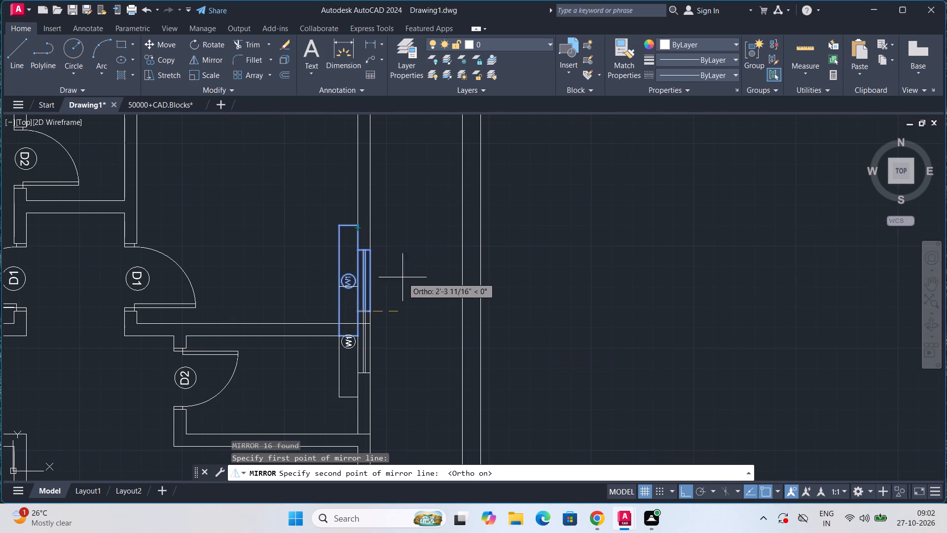
scroll(344, 269, up, 3)
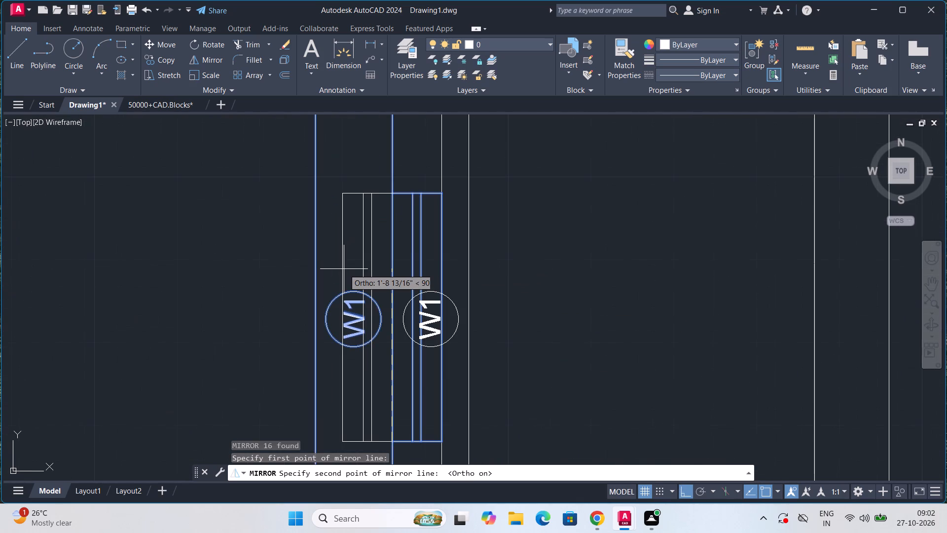
click(344, 269)
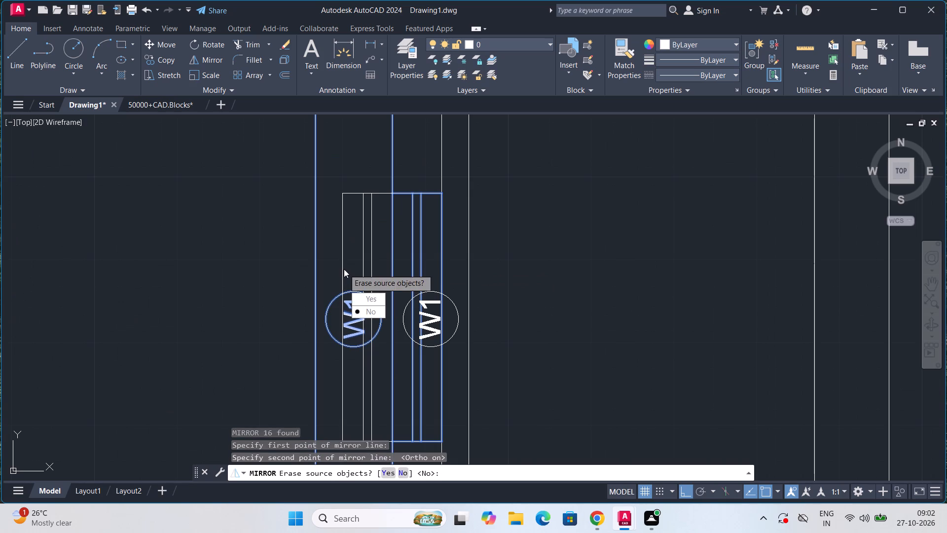
scroll(405, 317, up, 2)
scroll(405, 317, down, 4)
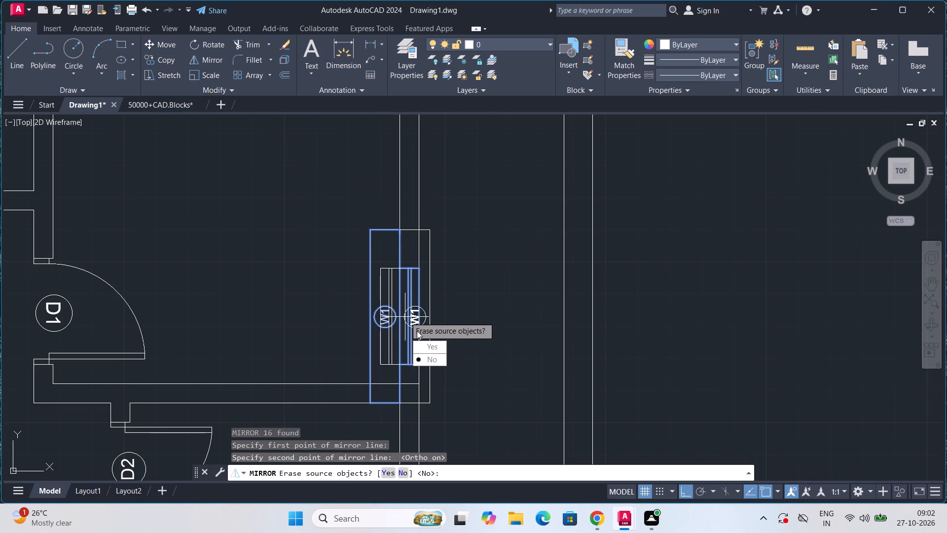
drag(420, 341, 344, 269)
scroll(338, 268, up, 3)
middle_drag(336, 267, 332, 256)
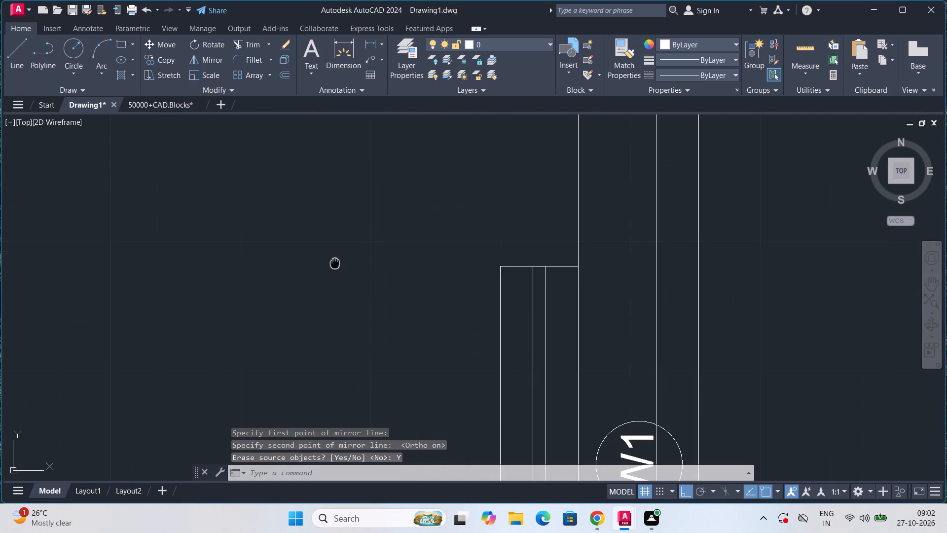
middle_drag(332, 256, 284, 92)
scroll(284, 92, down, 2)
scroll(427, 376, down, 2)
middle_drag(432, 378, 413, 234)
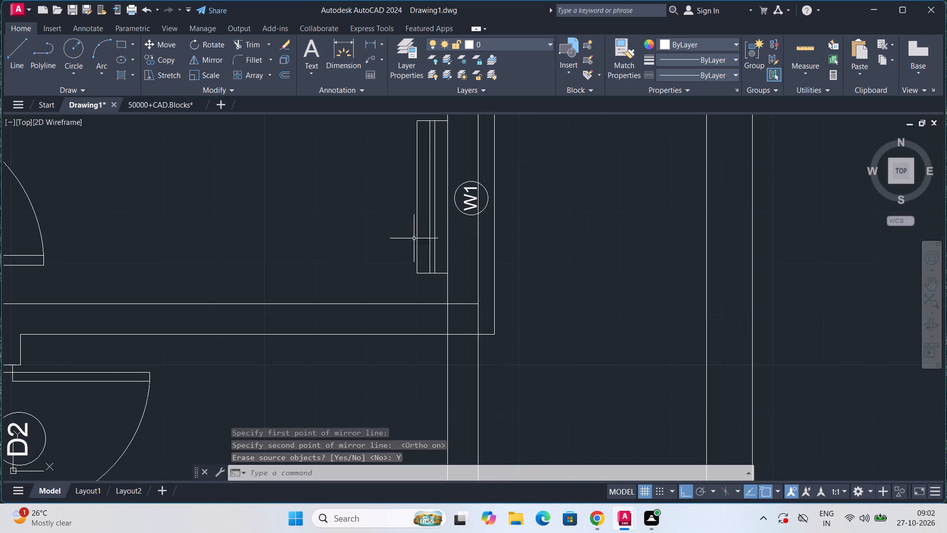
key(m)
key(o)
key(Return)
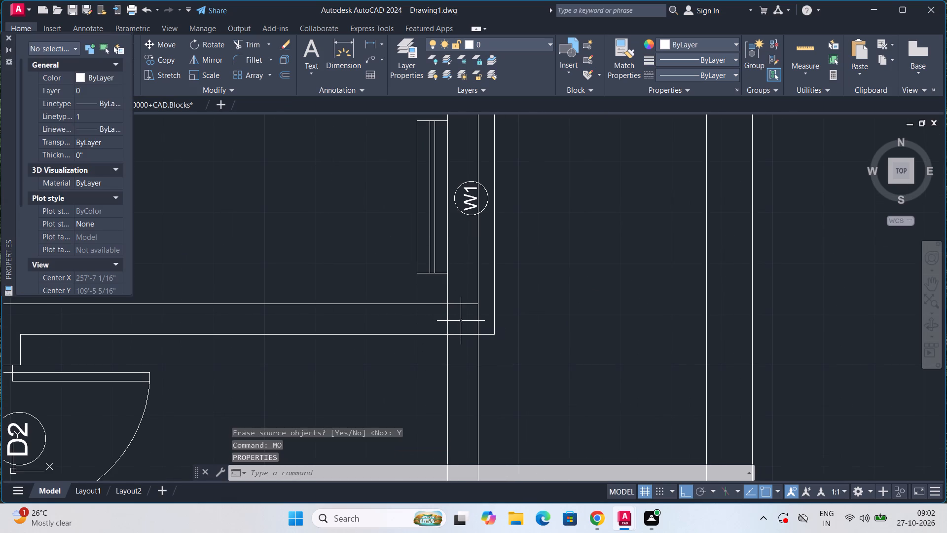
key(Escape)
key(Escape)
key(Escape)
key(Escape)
Move the mirrored W1 window group horizontally by its frame's lower inner corner to the inner face of the right exterior wall.
key(m)
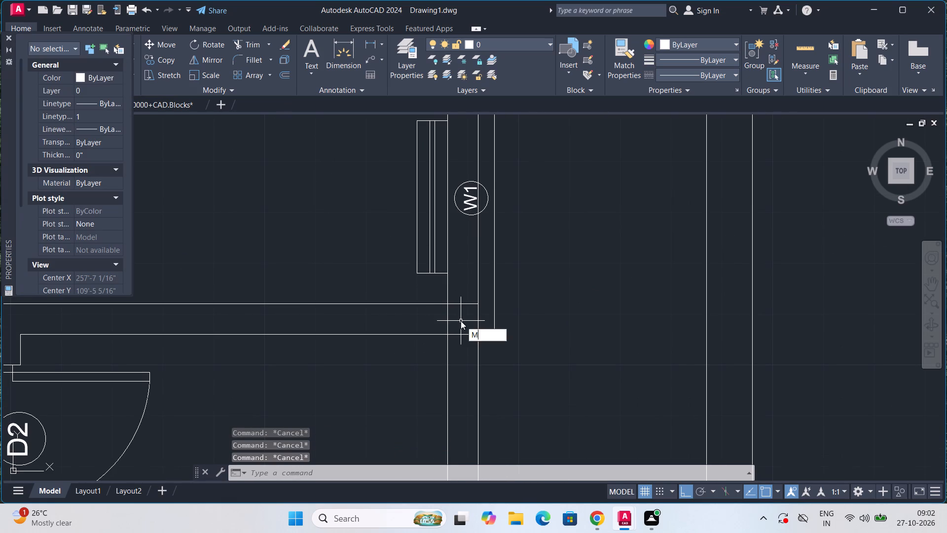
scroll(461, 321, up, 1)
key(Return)
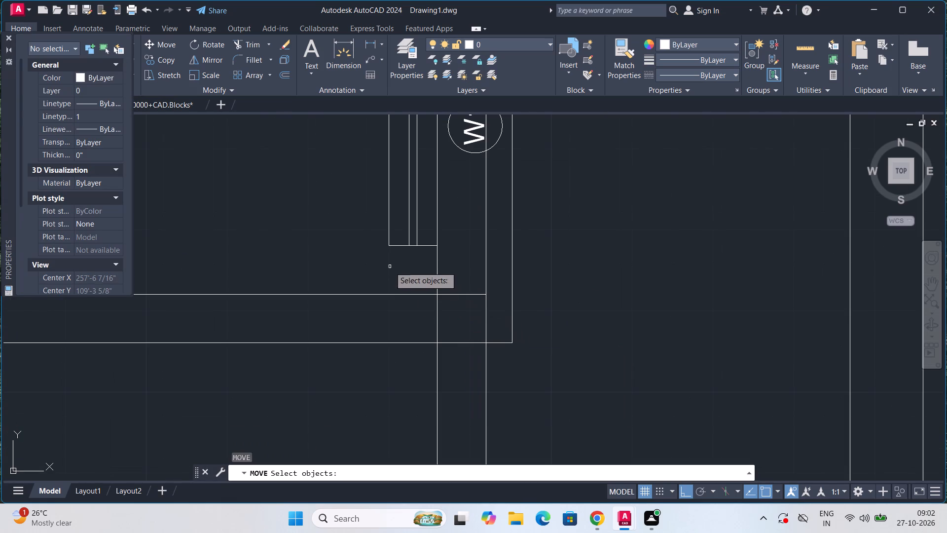
click(388, 245)
key(Return)
scroll(390, 250, up, 1)
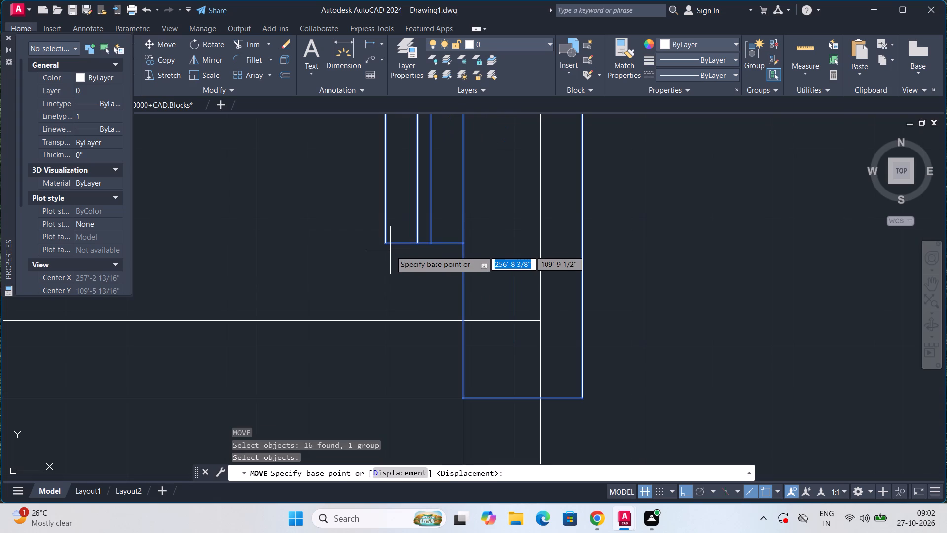
click(384, 244)
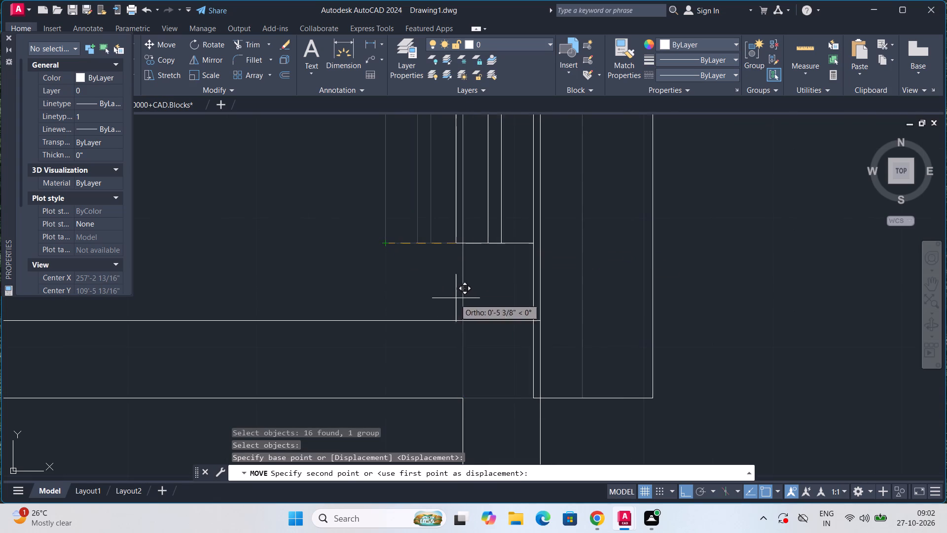
click(463, 242)
Inspect how the lower end of the W1 window frame fits in the right exterior wall.
scroll(463, 242, down, 4)
scroll(477, 278, up, 3)
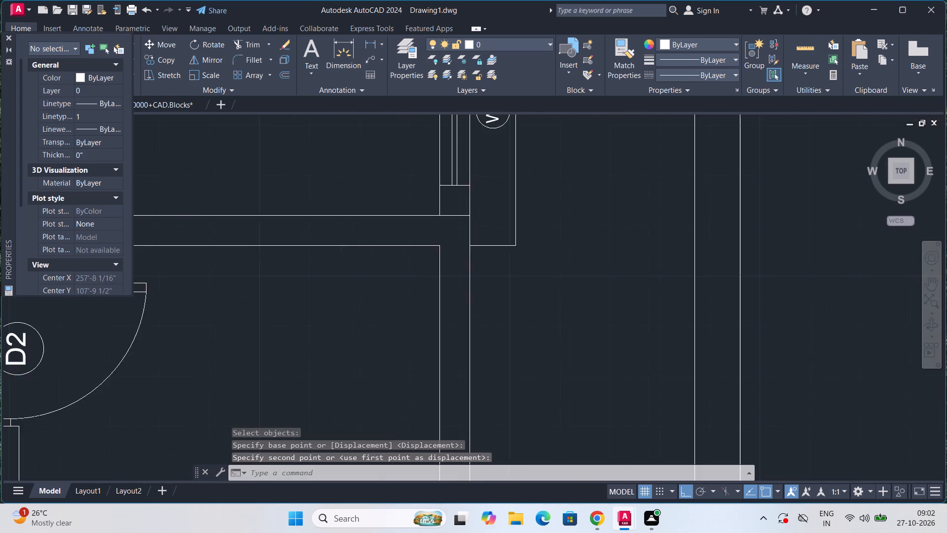
middle_drag(477, 253, 498, 413)
scroll(470, 326, up, 2)
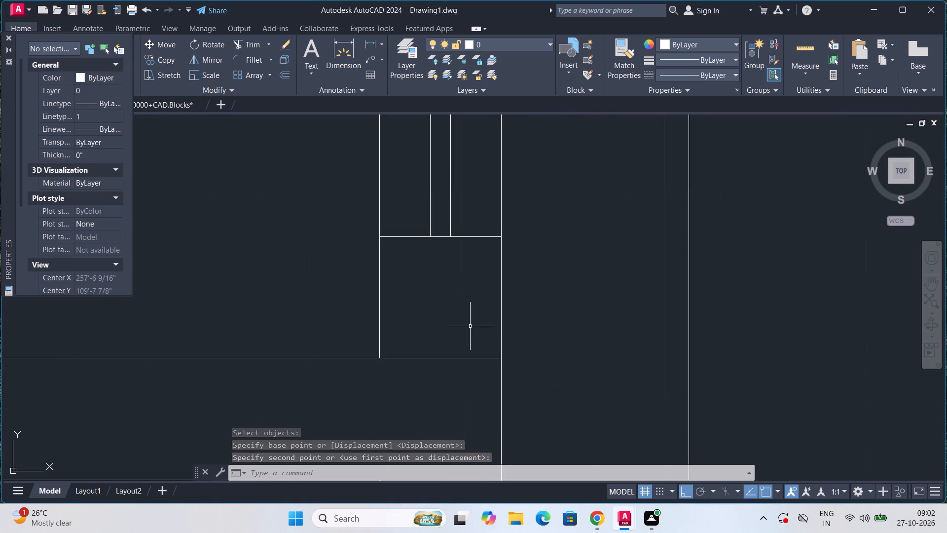
scroll(470, 326, up, 1)
scroll(470, 326, down, 3)
scroll(472, 314, up, 2)
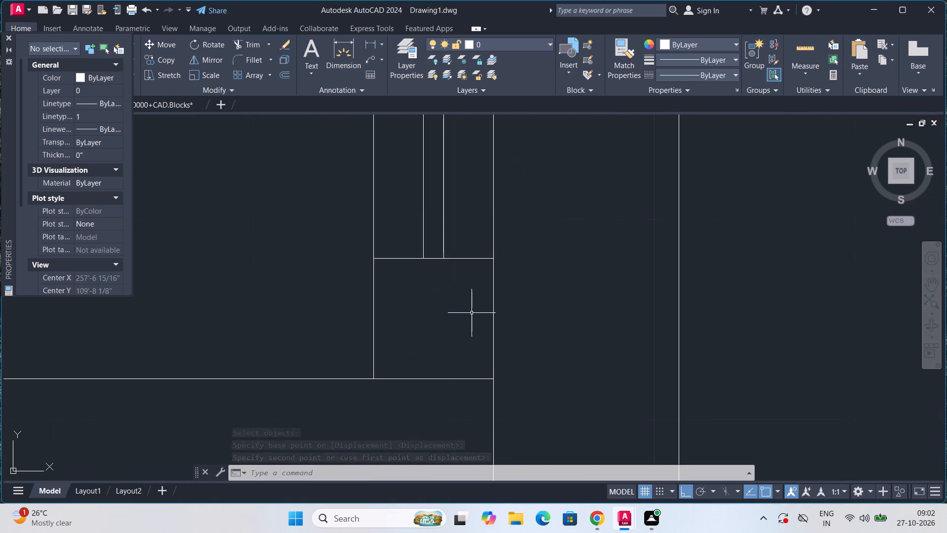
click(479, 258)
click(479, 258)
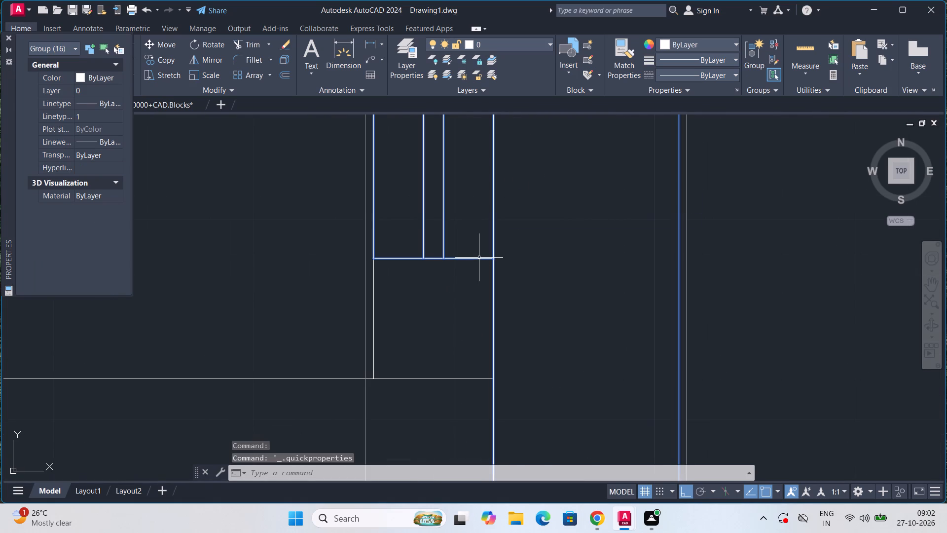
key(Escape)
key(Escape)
Trim the partition wall line's segment that crosses the right exterior wall just below the W1 window.
scroll(475, 310, down, 2)
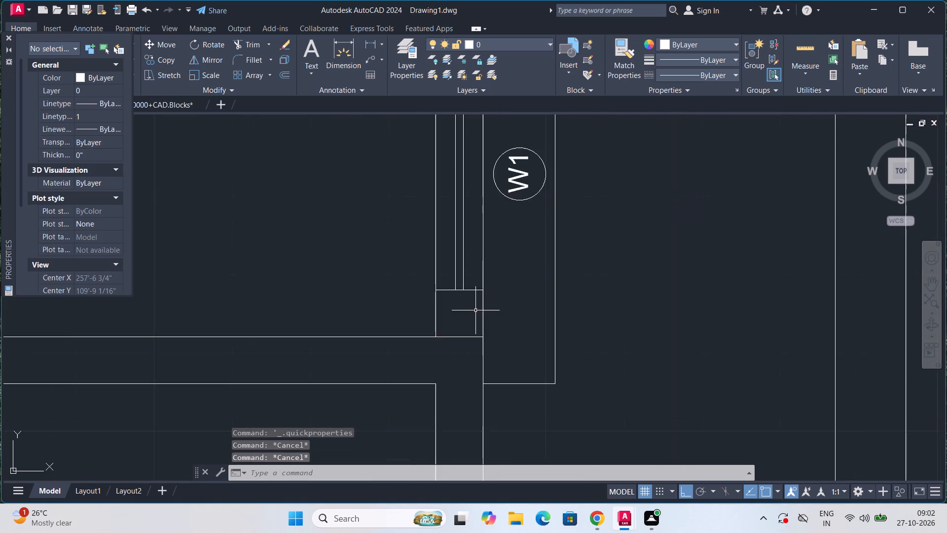
scroll(475, 310, down, 2)
scroll(496, 361, up, 1)
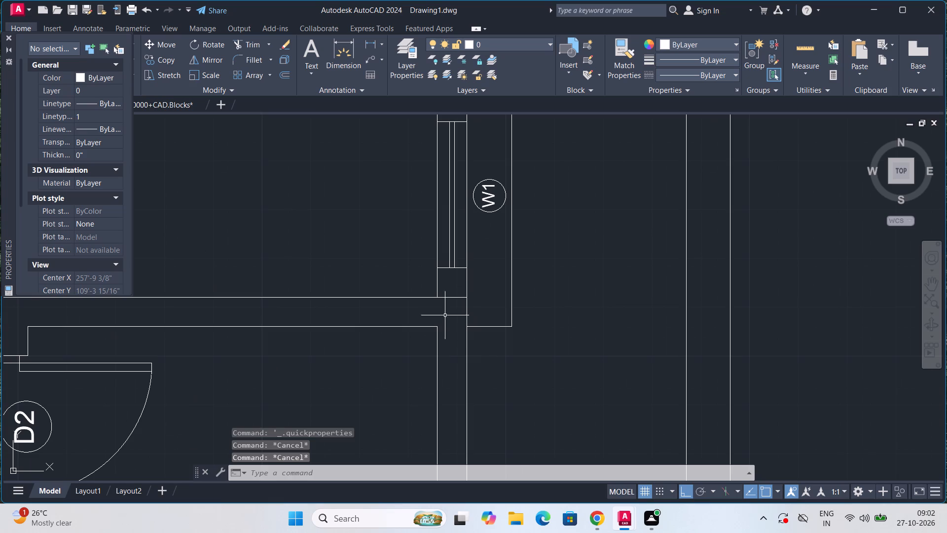
key(Escape)
key(Escape)
key(Escape)
key(Escape)
text(TR)
key(Return)
scroll(450, 310, up, 2)
drag(450, 310, 450, 268)
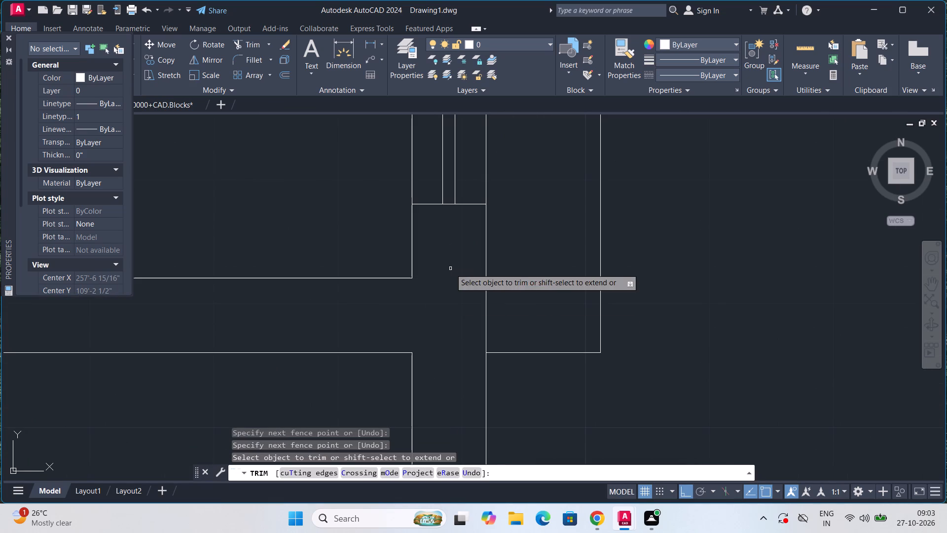
key(Escape)
Define the W1 window group in the right exterior wall as a block named W1.
scroll(452, 272, down, 4)
click(465, 232)
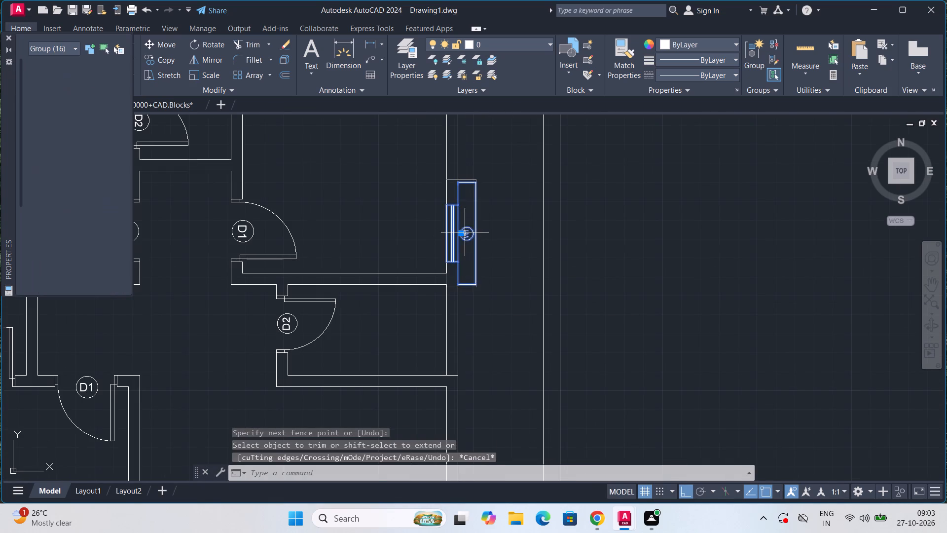
right_click(465, 232)
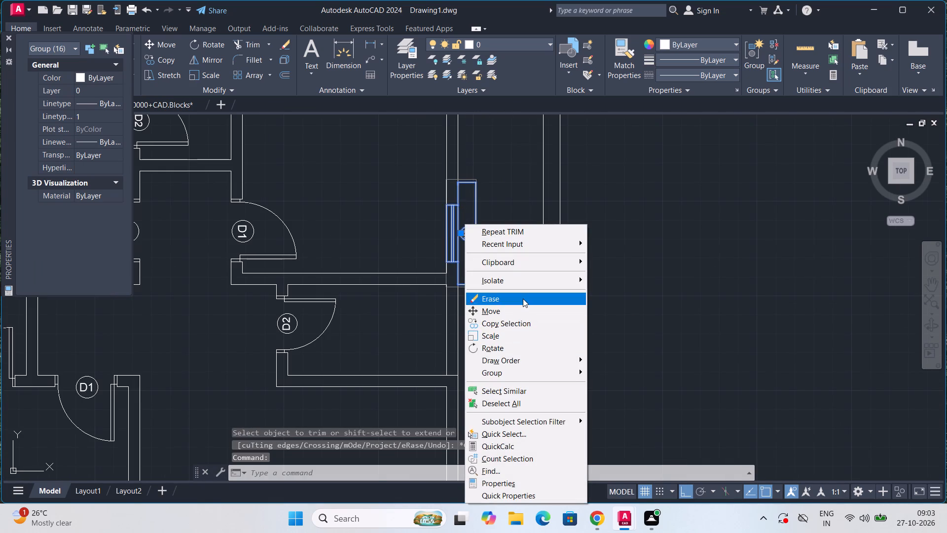
key(Escape)
key(b)
key(Return)
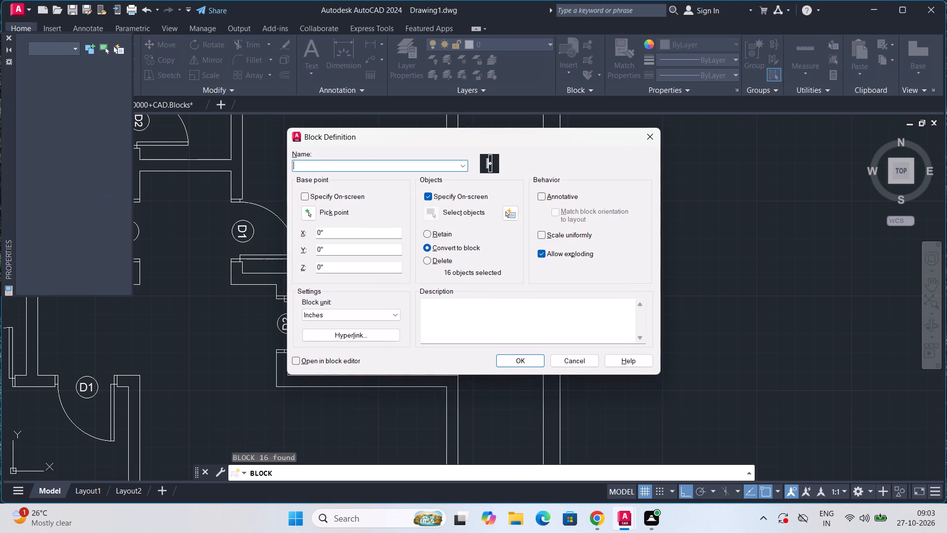
text(W1)
key(Return)
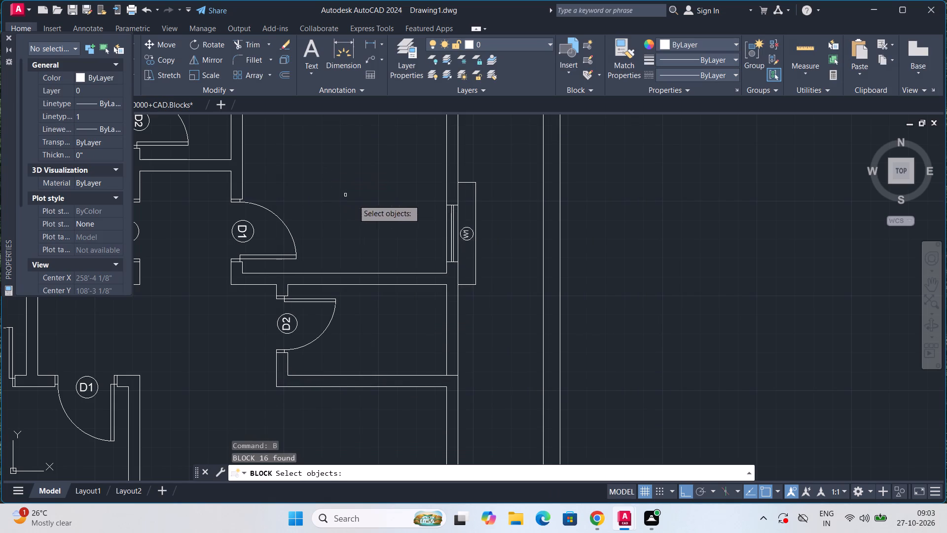
click(456, 230)
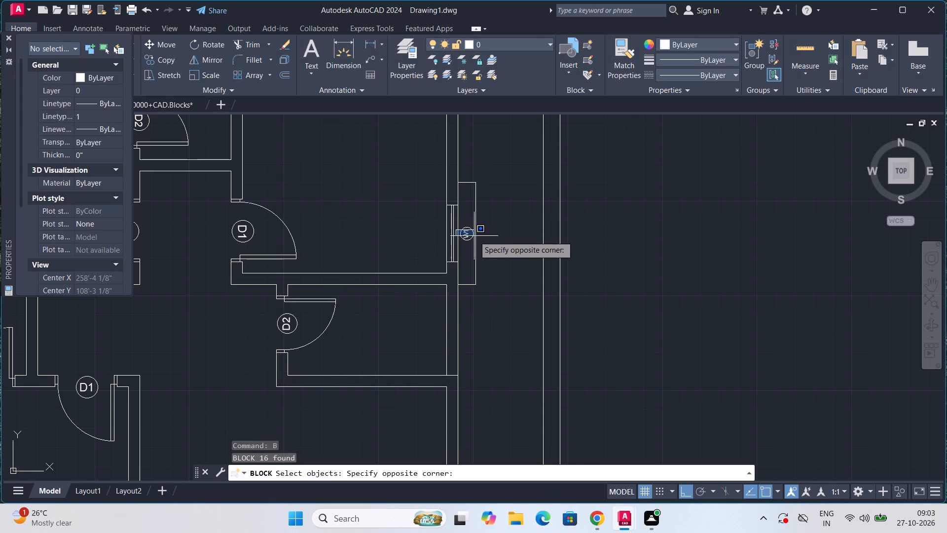
click(474, 236)
click(474, 236)
click(473, 236)
key(Return)
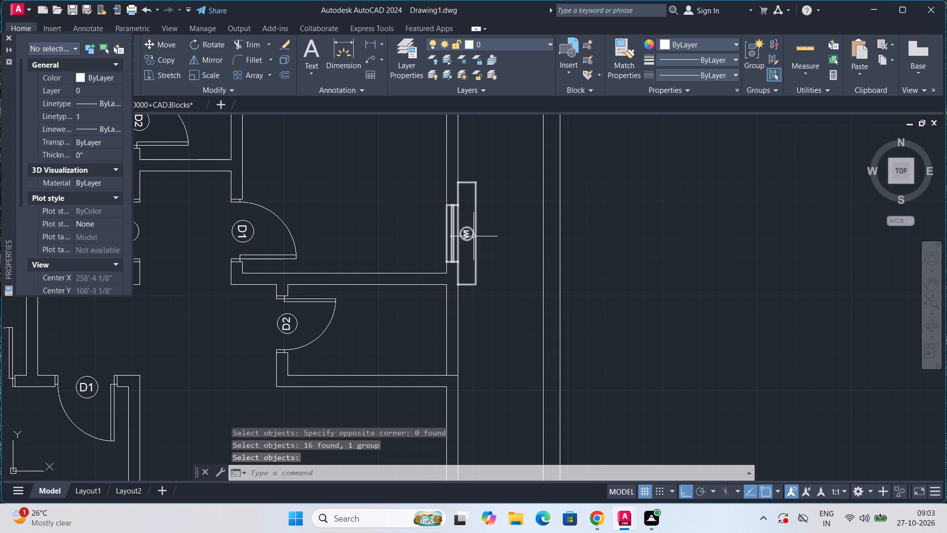
scroll(473, 237, up, 1)
key(Escape)
key(Escape)
Move the horizontal W1 window group on the left exterior wall by its frame's lower right corner to the wall's outer bottom corner.
scroll(473, 237, down, 3)
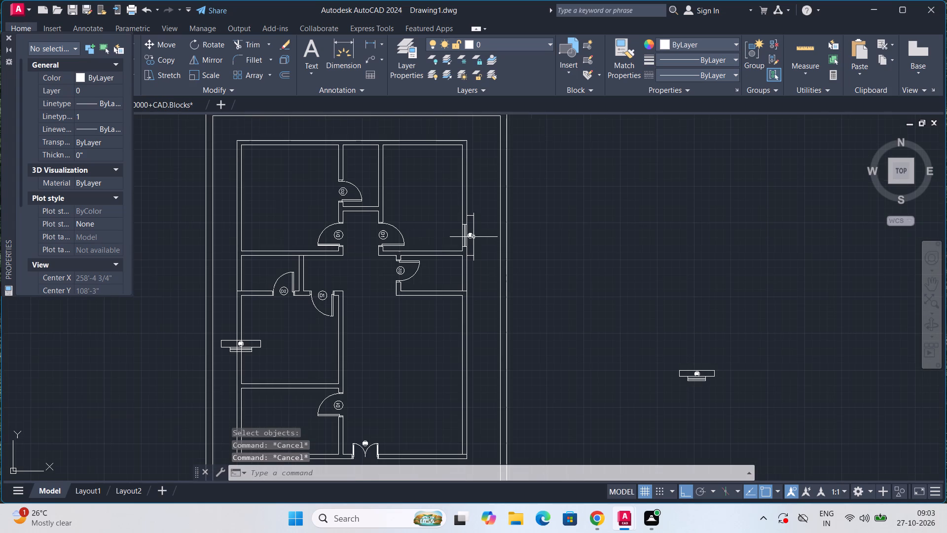
middle_drag(498, 298, 504, 252)
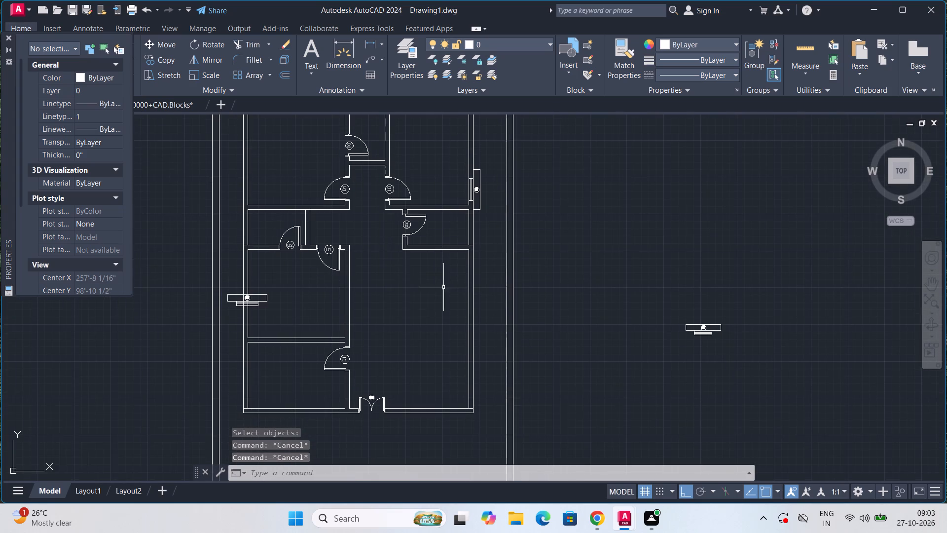
scroll(263, 347, up, 2)
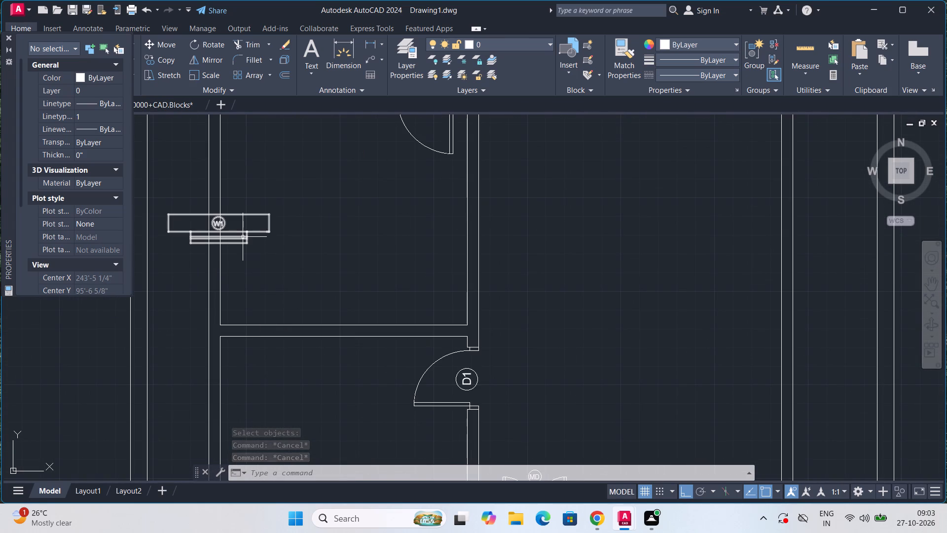
click(243, 237)
key(m)
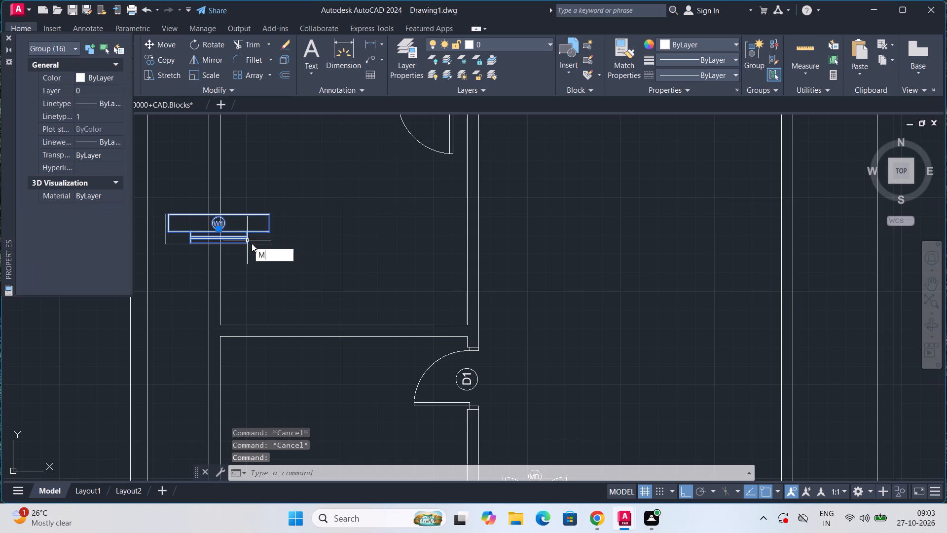
key(Return)
click(251, 244)
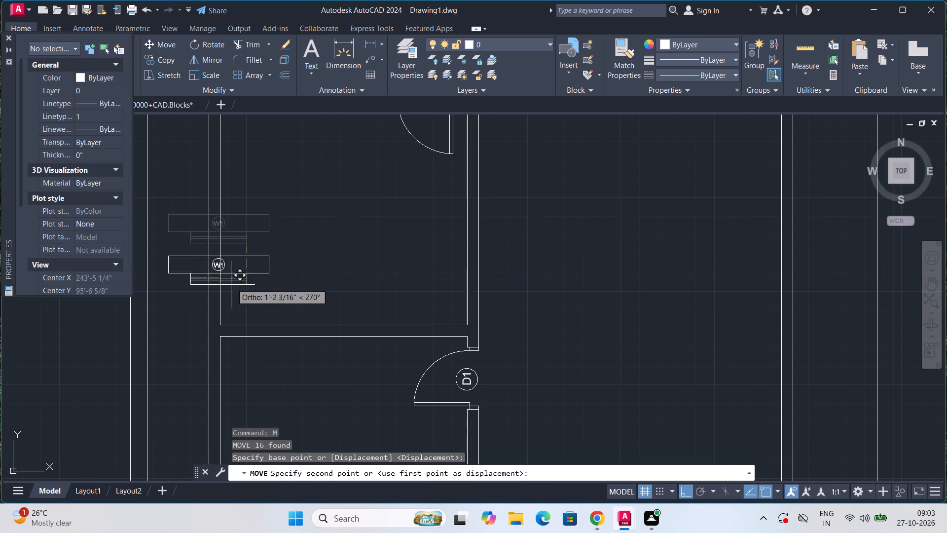
click(213, 296)
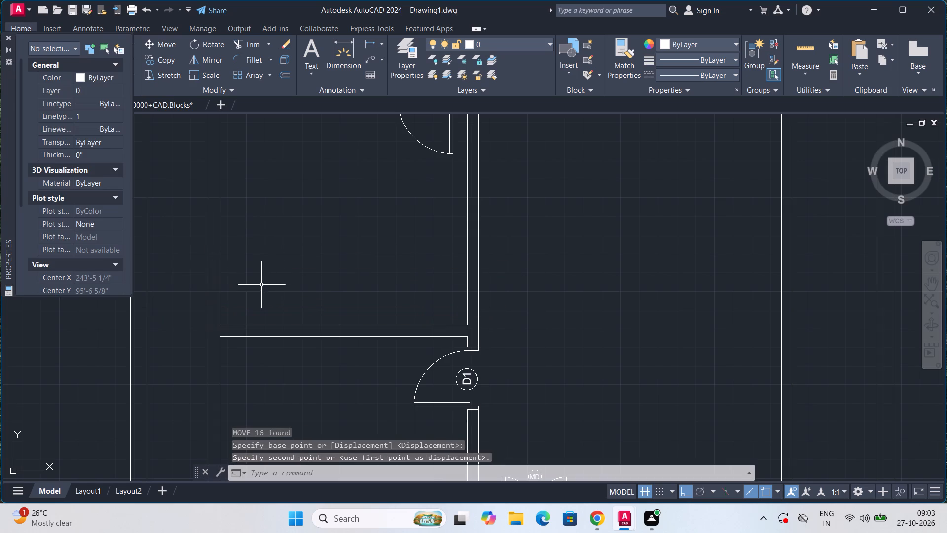
Extend the upper line of the partition above the lower-left room across the left exterior wall to its outer face.
scroll(263, 287, down, 2)
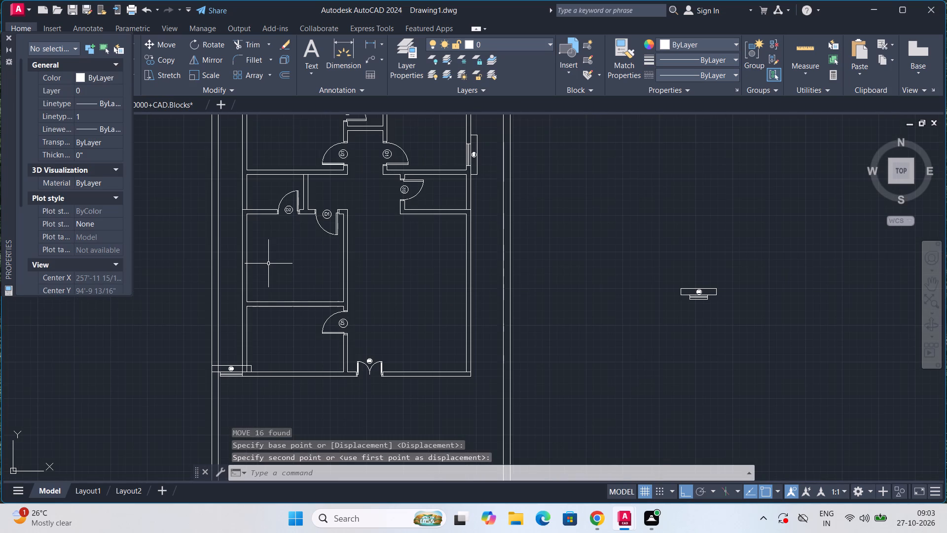
scroll(268, 263, up, 1)
scroll(242, 313, up, 2)
text(EX)
key(Return)
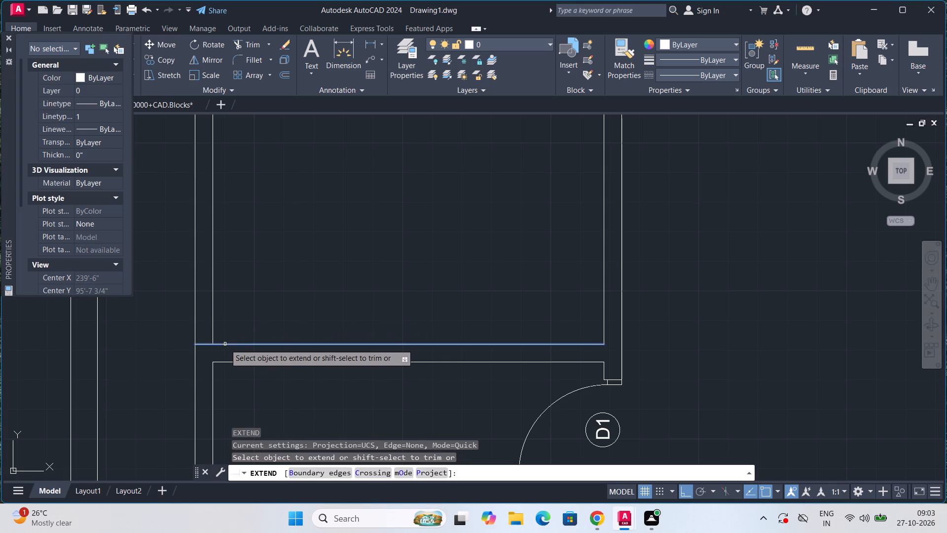
click(225, 344)
key(Escape)
key(Escape)
scroll(223, 329, down, 2)
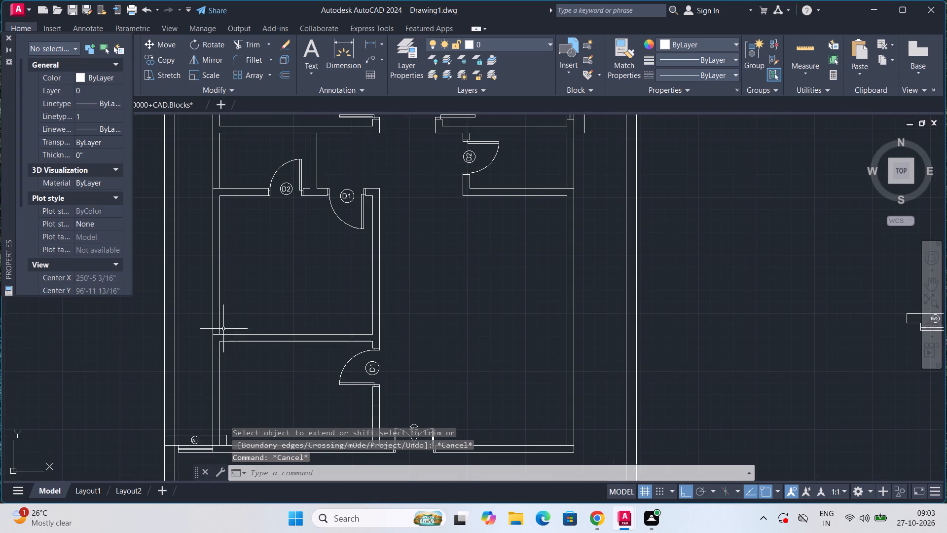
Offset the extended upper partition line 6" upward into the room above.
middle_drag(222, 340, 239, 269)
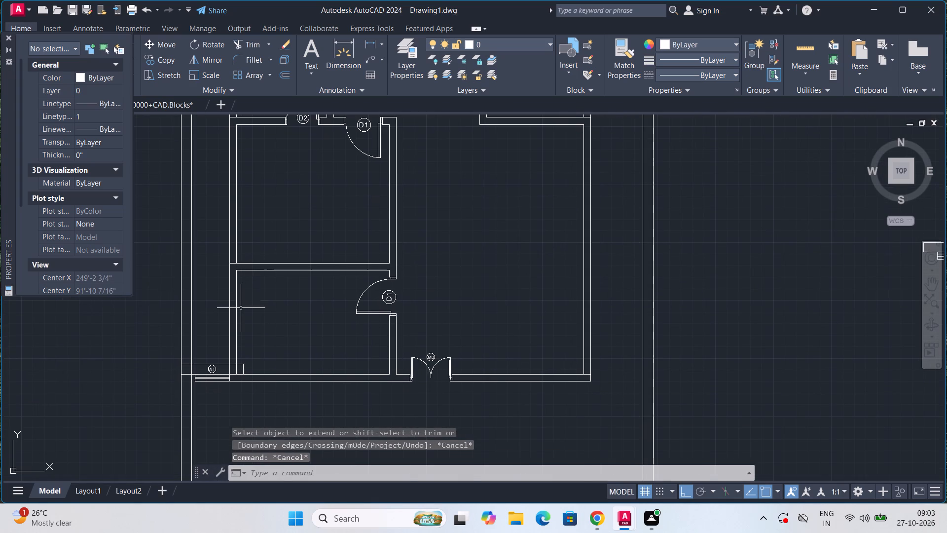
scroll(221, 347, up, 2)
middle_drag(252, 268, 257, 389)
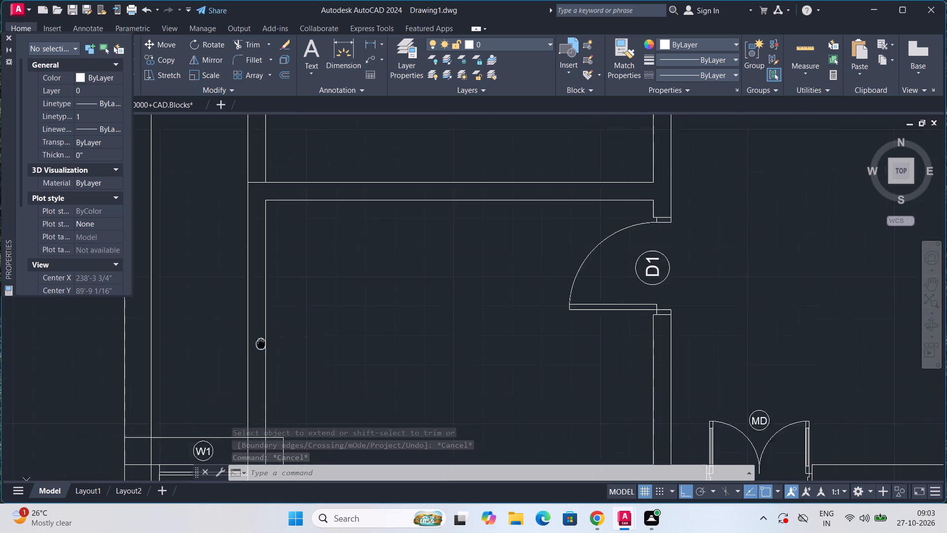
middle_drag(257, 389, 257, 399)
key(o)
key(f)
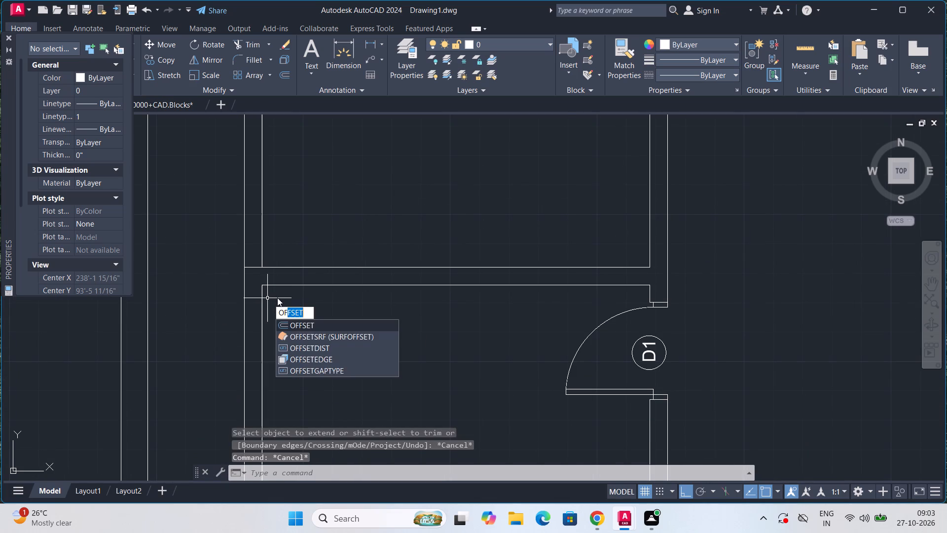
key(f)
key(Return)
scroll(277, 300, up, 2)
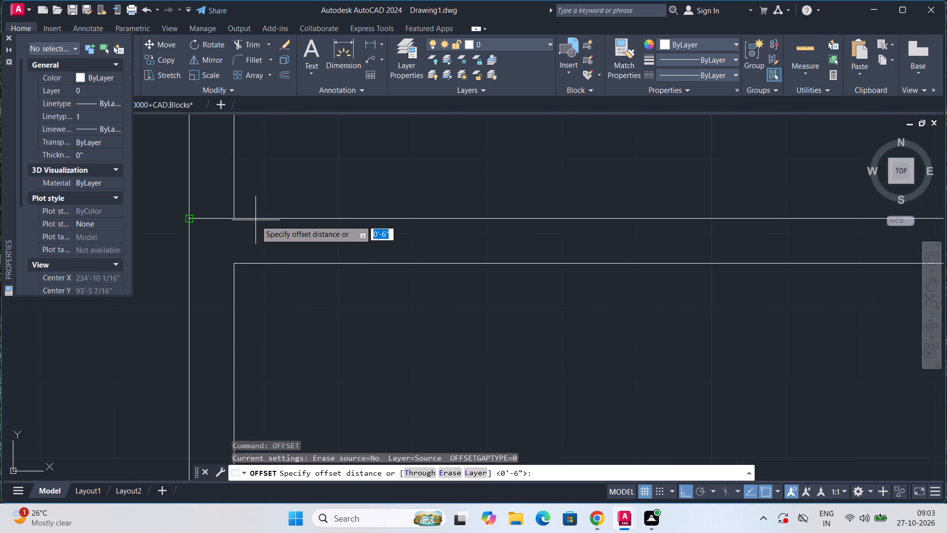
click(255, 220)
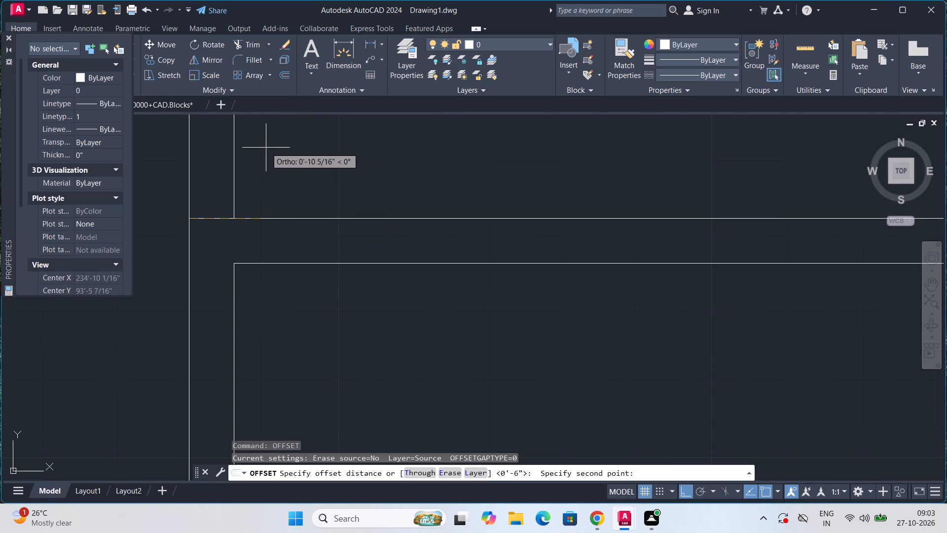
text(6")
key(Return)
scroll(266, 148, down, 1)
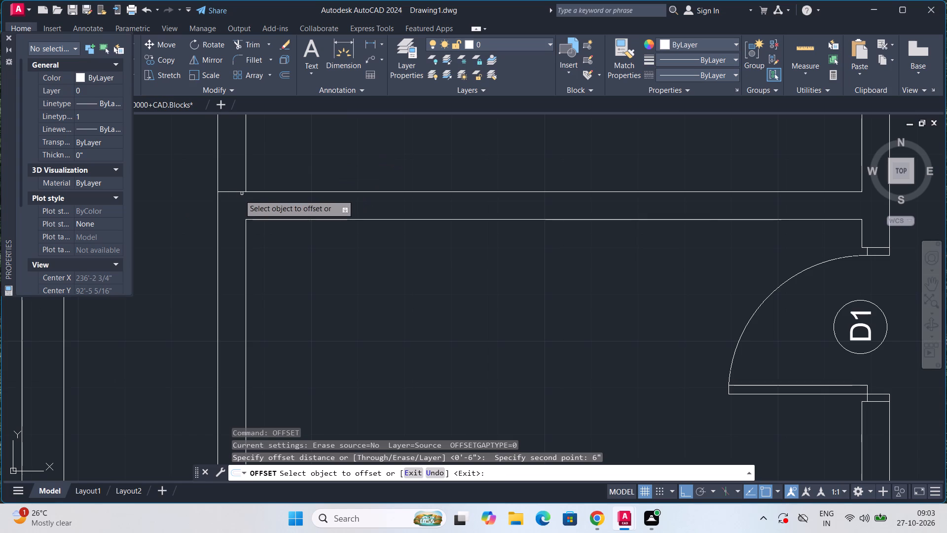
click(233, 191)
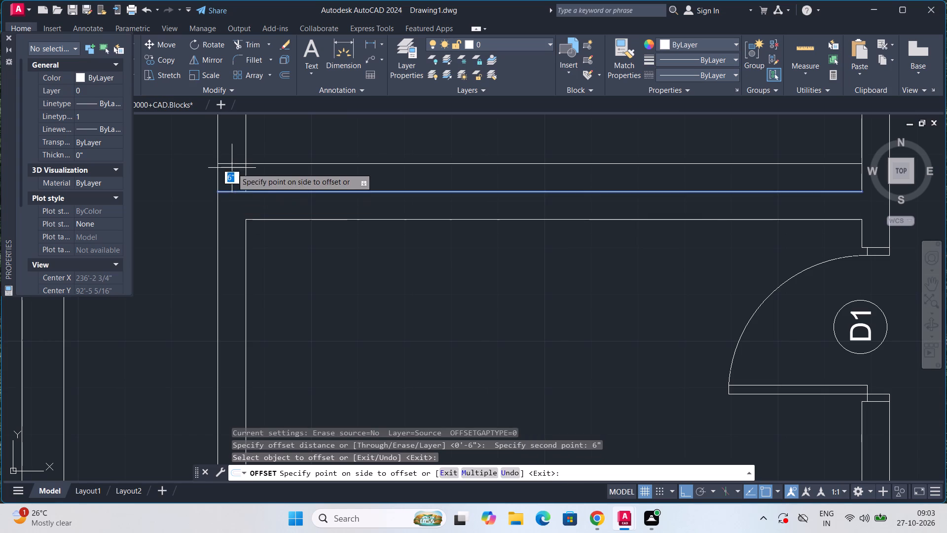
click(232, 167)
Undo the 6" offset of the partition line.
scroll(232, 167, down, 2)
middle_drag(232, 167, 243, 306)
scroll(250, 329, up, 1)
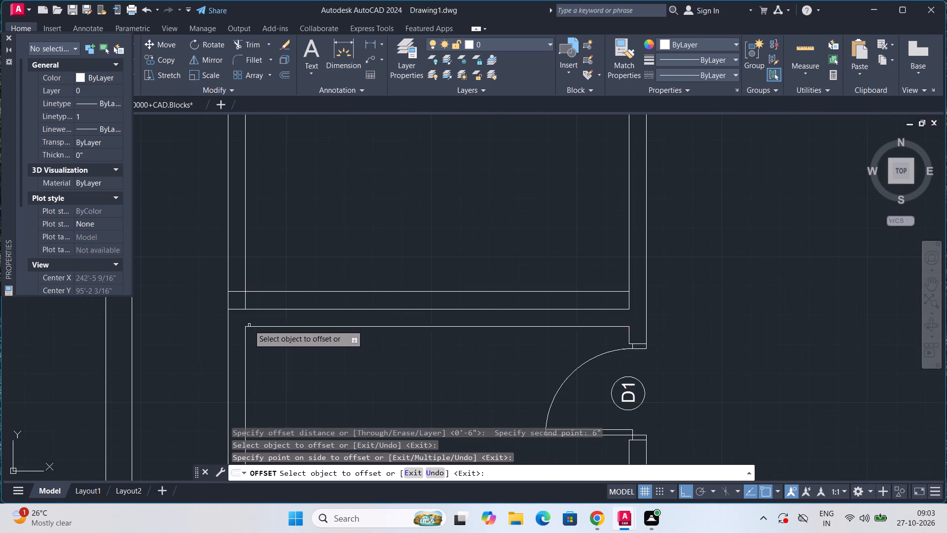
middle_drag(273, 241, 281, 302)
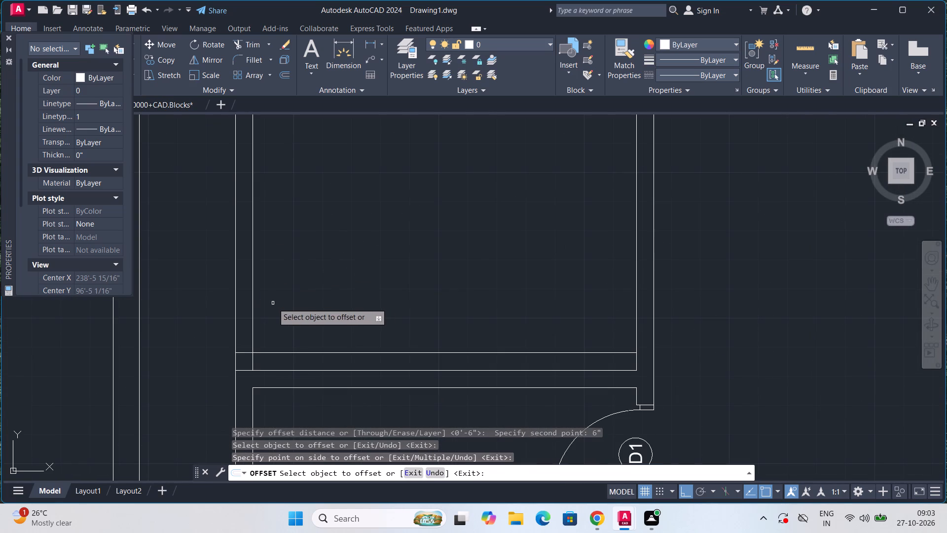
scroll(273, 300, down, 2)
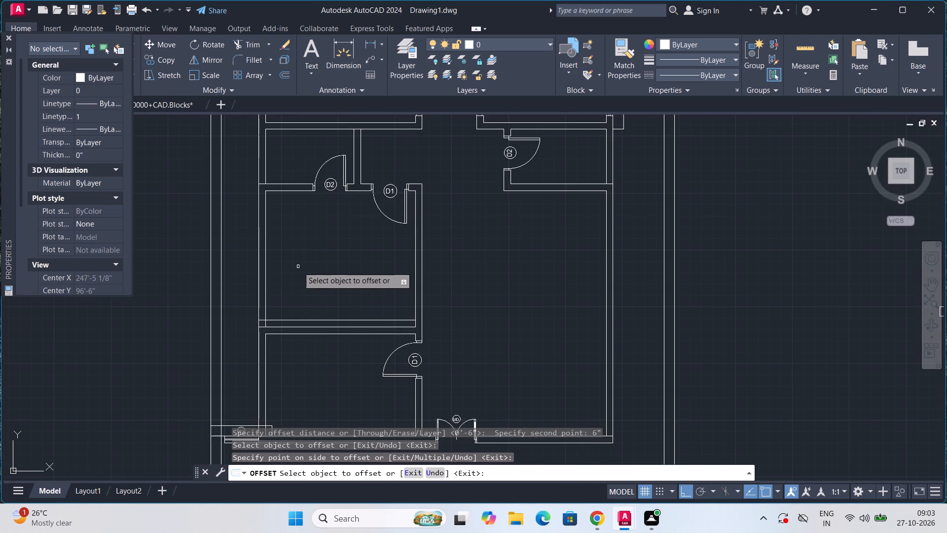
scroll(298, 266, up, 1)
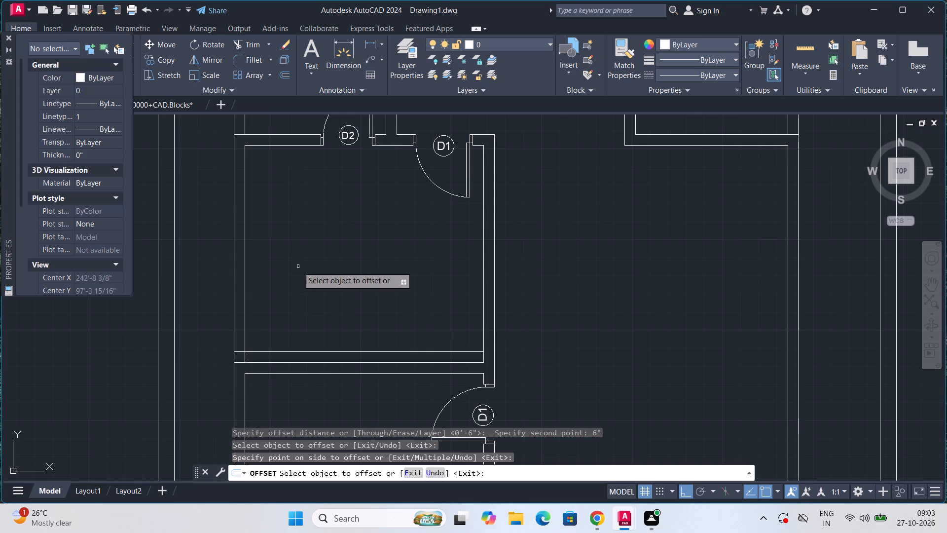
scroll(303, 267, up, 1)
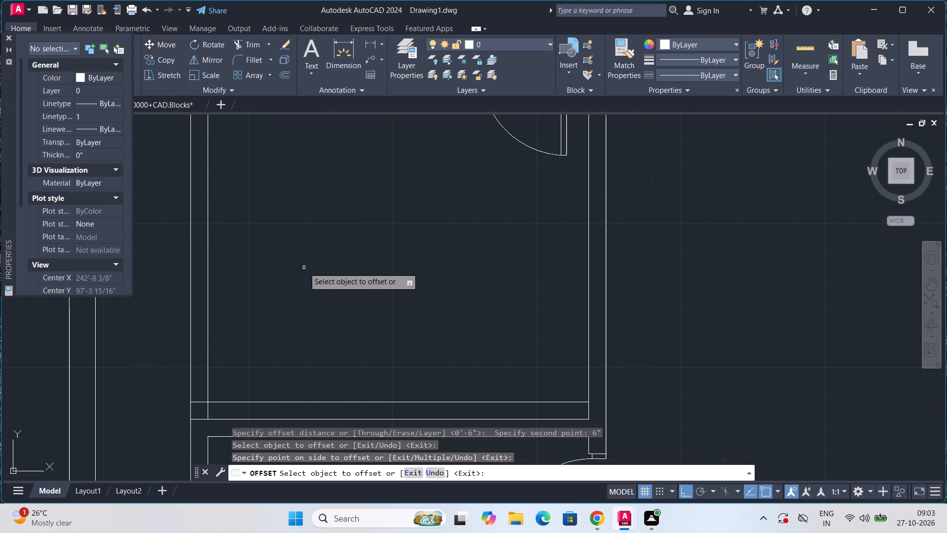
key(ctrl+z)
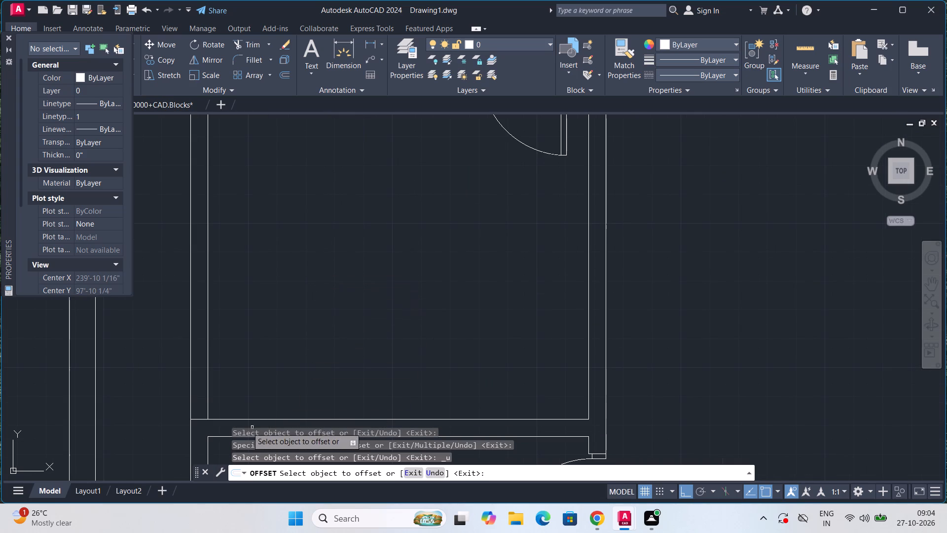
Offset the extended upper partition line 1' upward into the room above as a window guide.
click(235, 420)
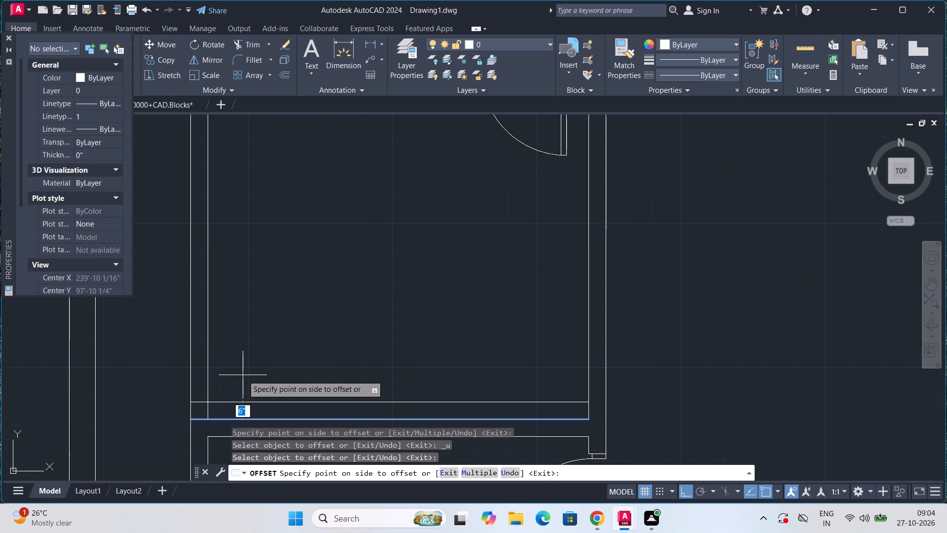
key(1)
key(apostrophe)
key(Return)
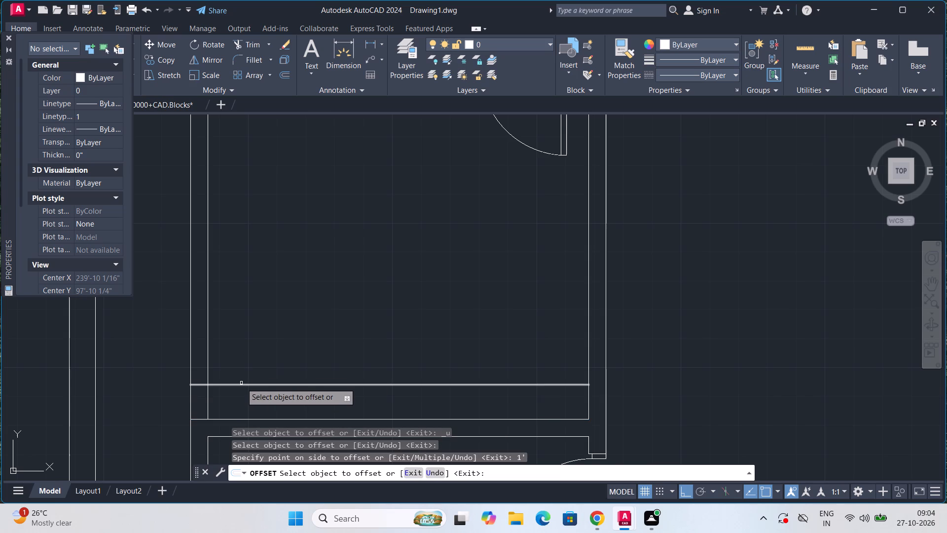
click(241, 383)
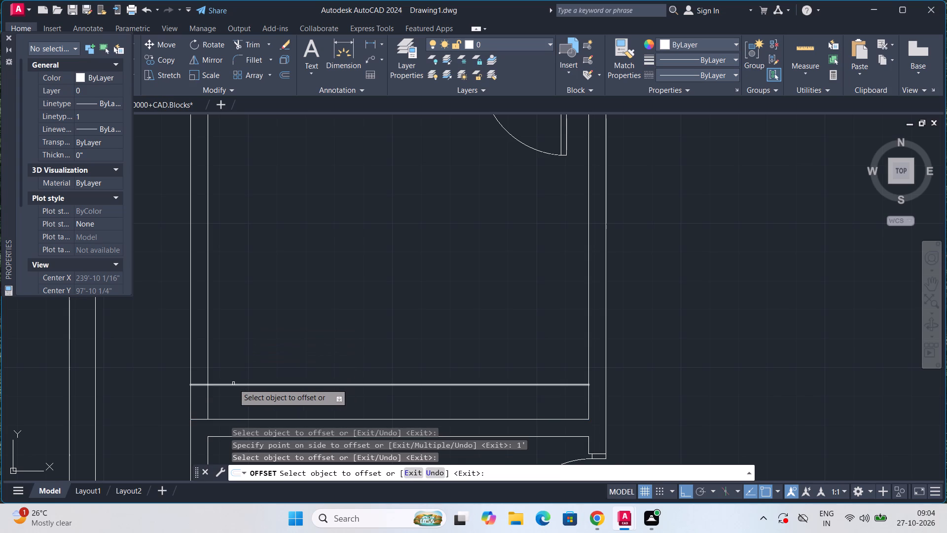
Trim the 1' guide line inside the room, leaving only its short segment across the left exterior wall.
scroll(233, 383, down, 1)
middle_drag(224, 417, 250, 343)
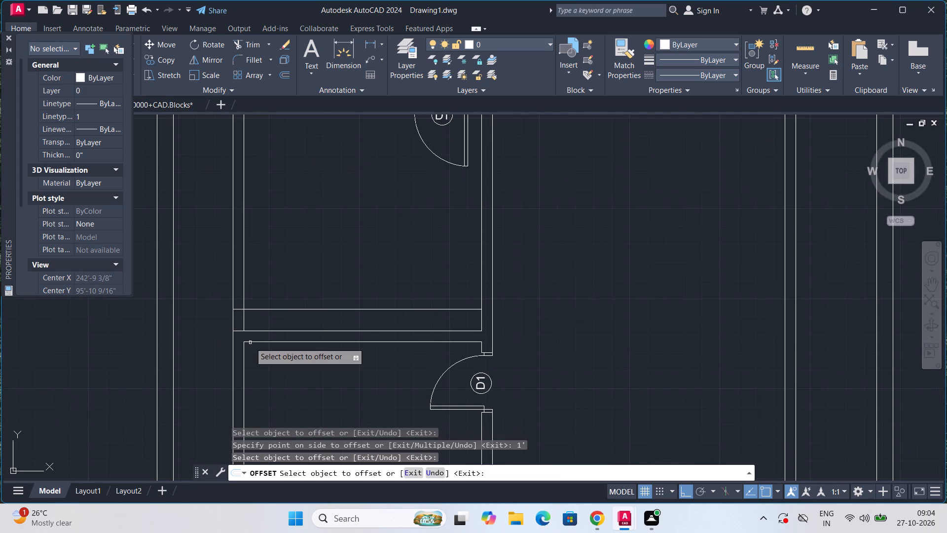
text(TR)
key(Return)
key(Return)
drag(274, 320, 278, 295)
key(Escape)
key(Escape)
key(Escape)
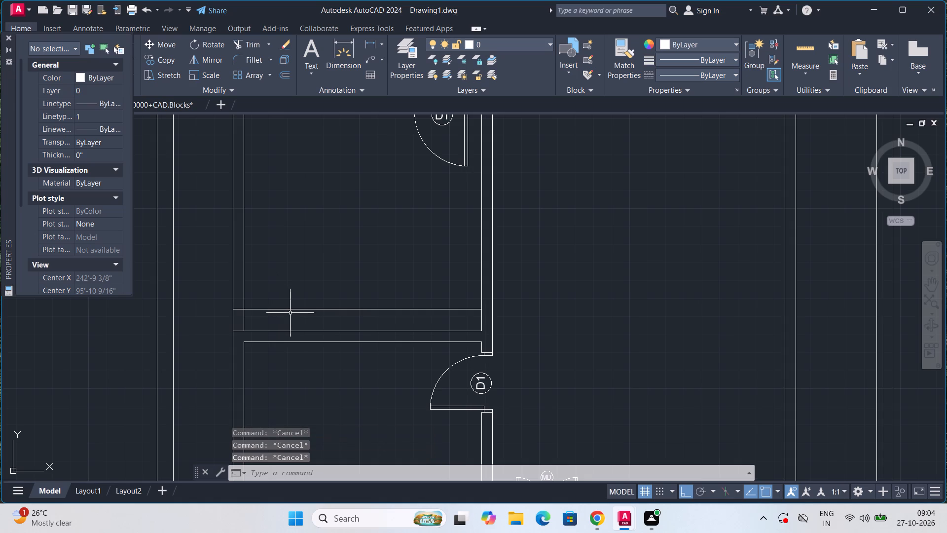
key(t)
key(r)
key(Return)
key(Return)
drag(295, 321, 300, 290)
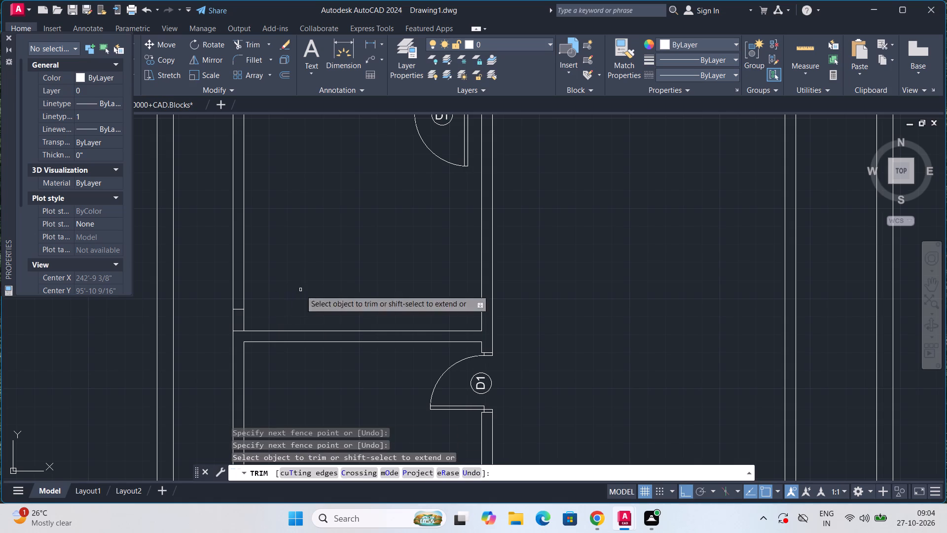
Trim the extended partition line where it crosses the left exterior wall above the lower-left room.
scroll(286, 324, up, 1)
middle_drag(286, 324, 318, 276)
scroll(315, 286, up, 2)
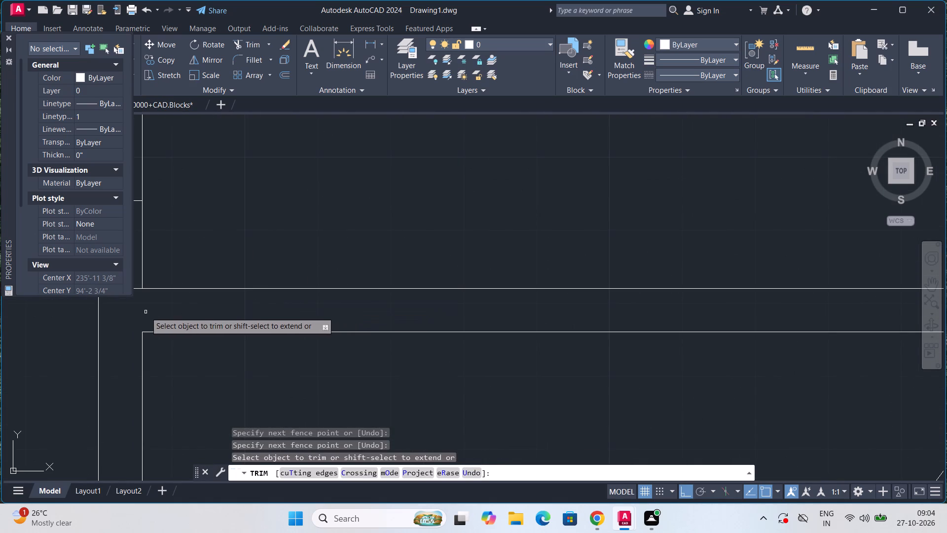
middle_drag(146, 312, 401, 314)
drag(368, 302, 377, 269)
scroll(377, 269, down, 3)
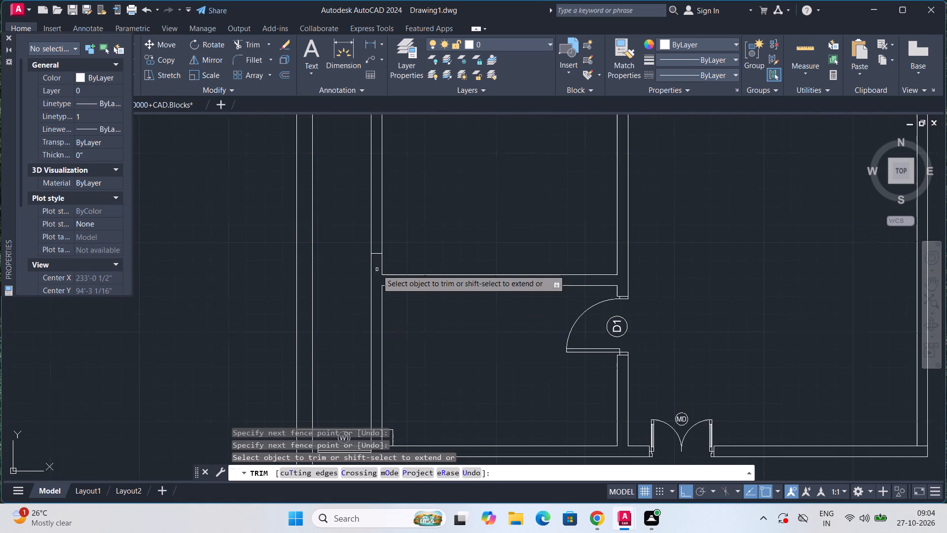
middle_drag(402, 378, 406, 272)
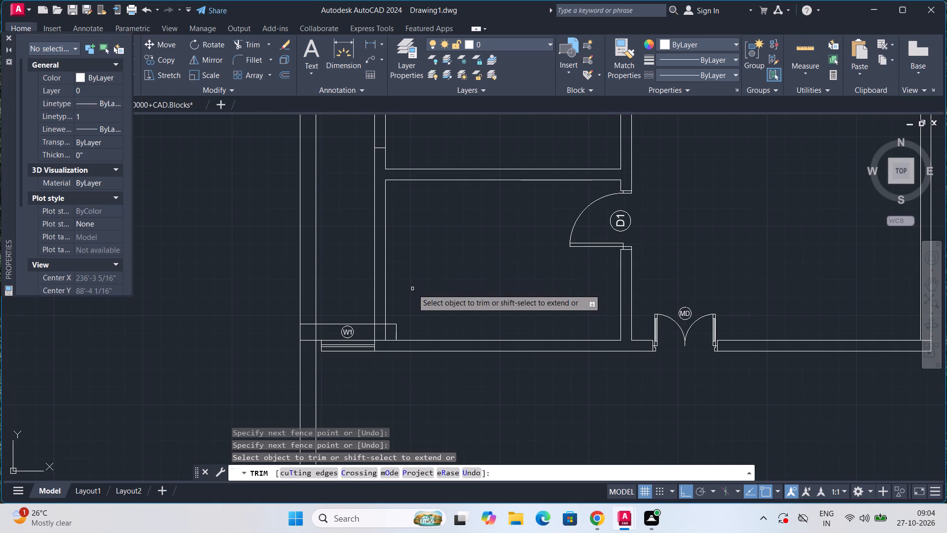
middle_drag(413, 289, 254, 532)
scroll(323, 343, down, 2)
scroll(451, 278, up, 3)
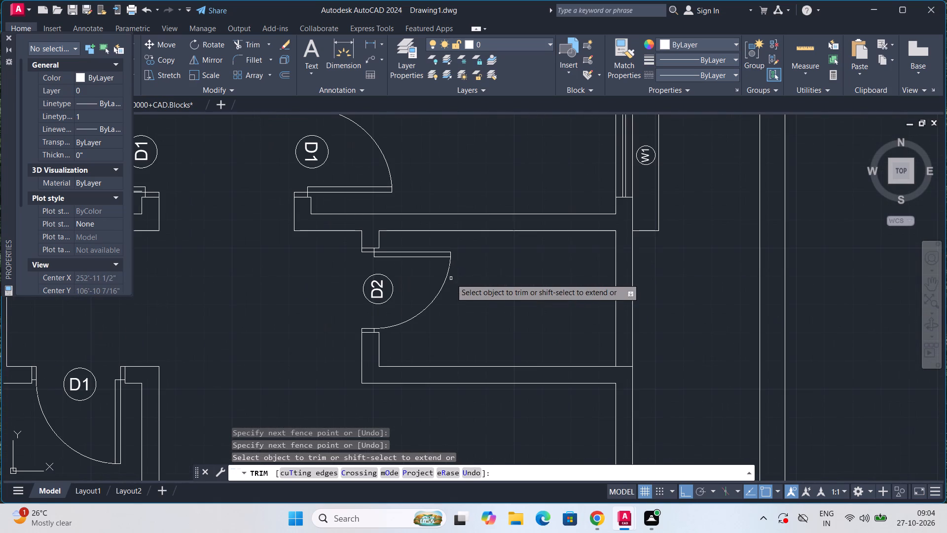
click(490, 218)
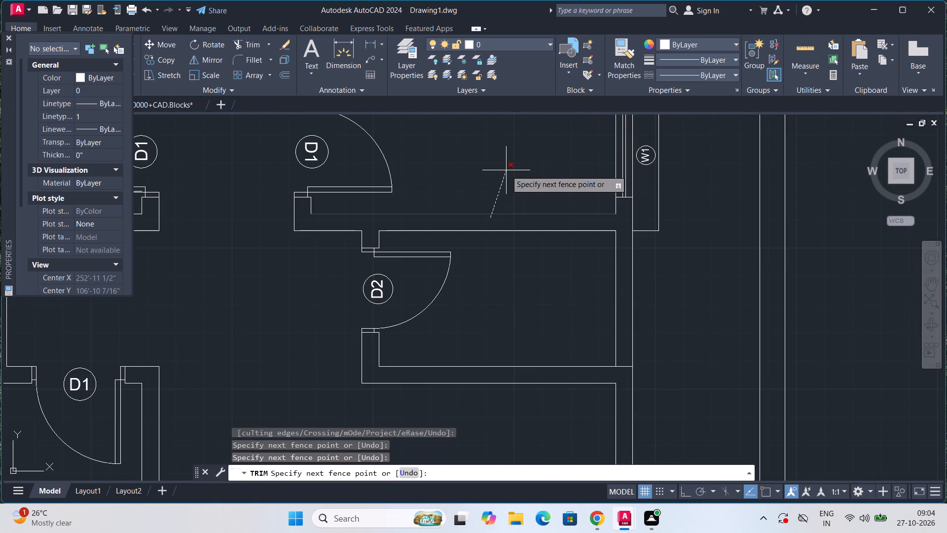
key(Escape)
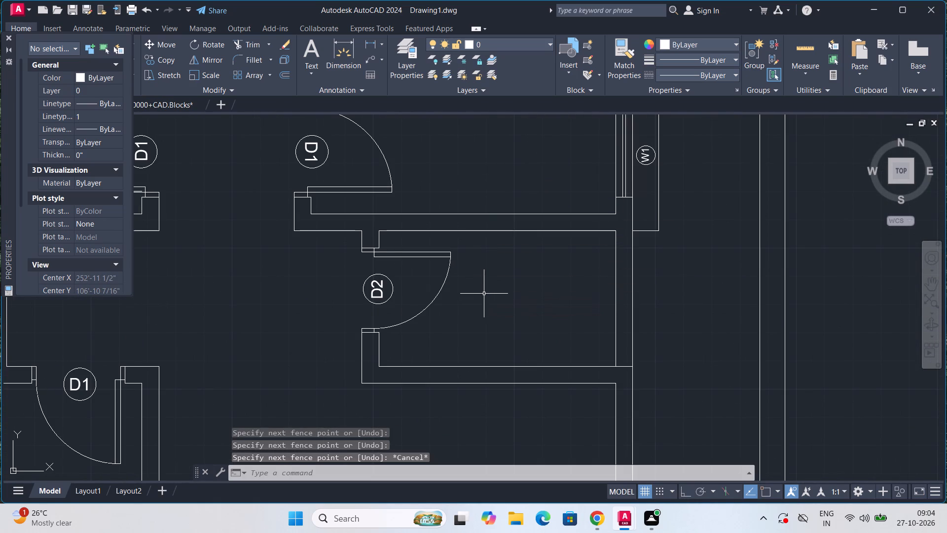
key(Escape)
Move the W1 window group at the plan's lower-left corner up and clear of the bottom exterior wall.
scroll(484, 294, down, 1)
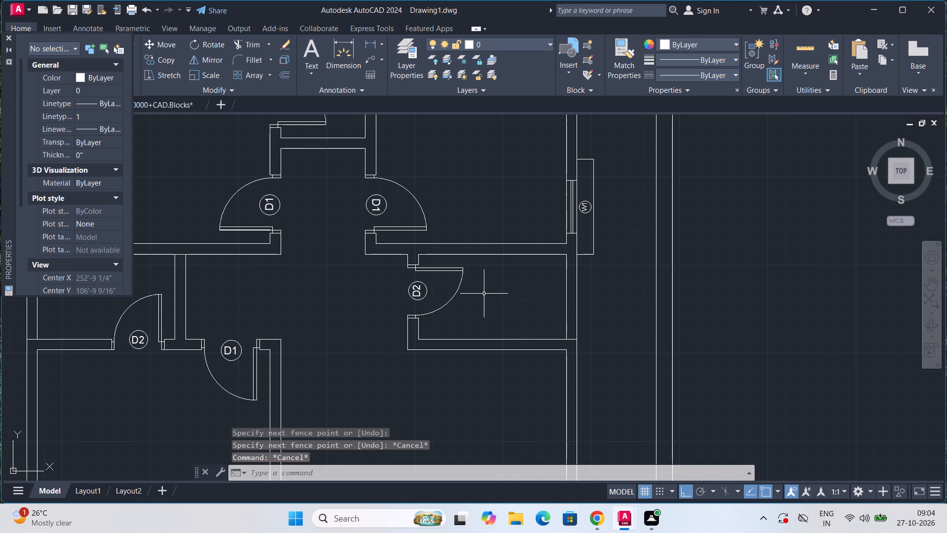
middle_drag(327, 343, 388, 217)
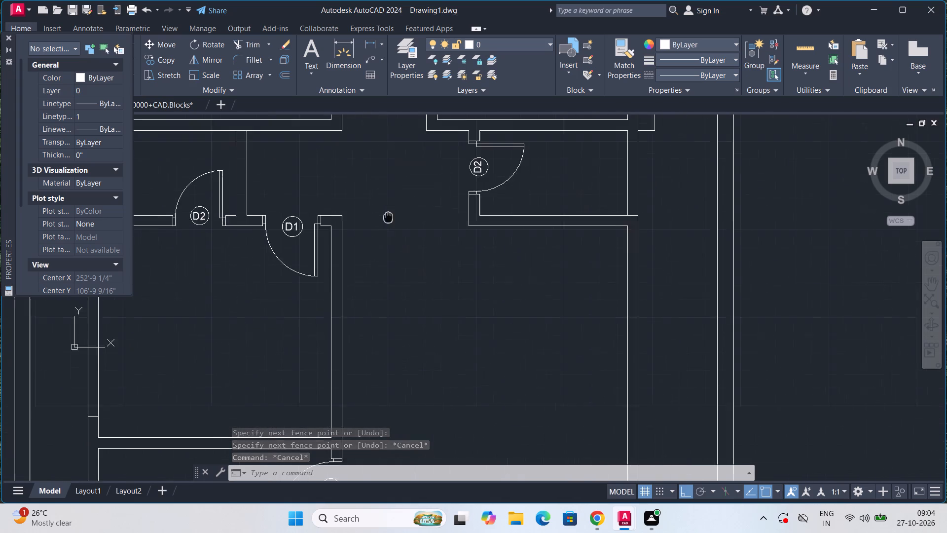
scroll(388, 217, down, 1)
middle_drag(312, 277, 428, 276)
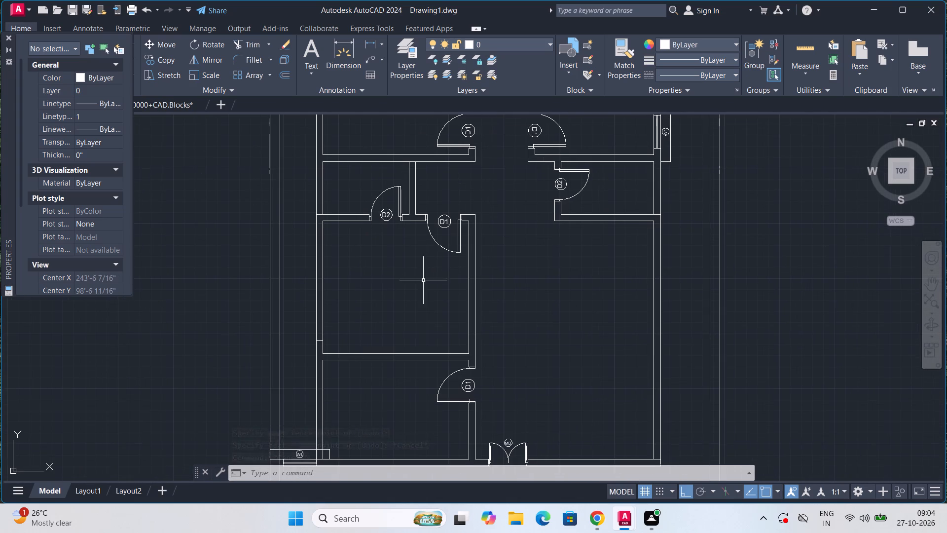
scroll(374, 317, up, 2)
middle_drag(335, 337, 391, 249)
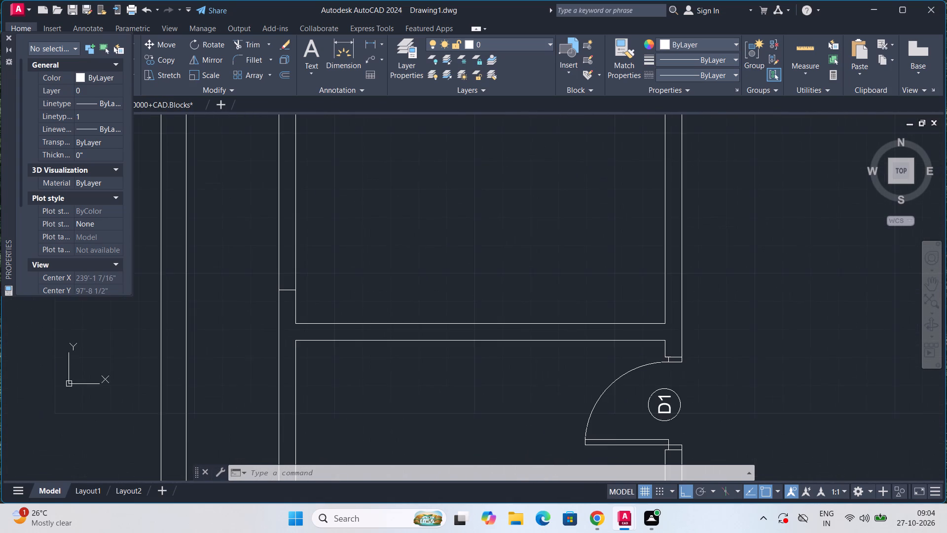
scroll(375, 269, down, 2)
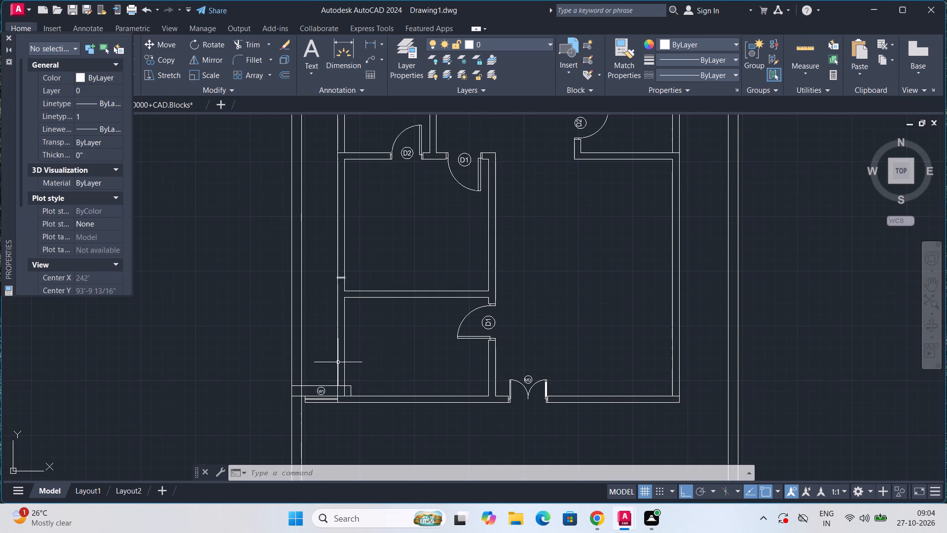
click(307, 404)
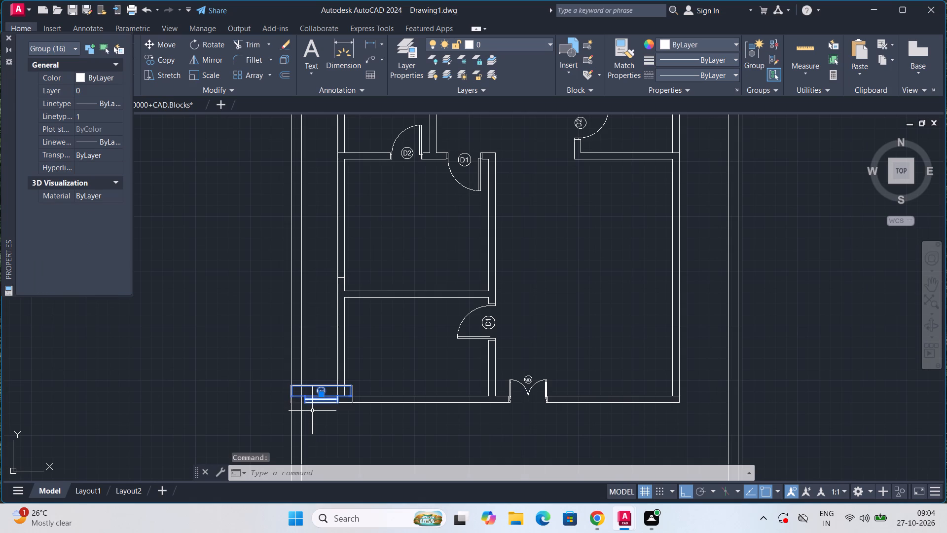
key(m)
key(Return)
click(313, 414)
click(333, 356)
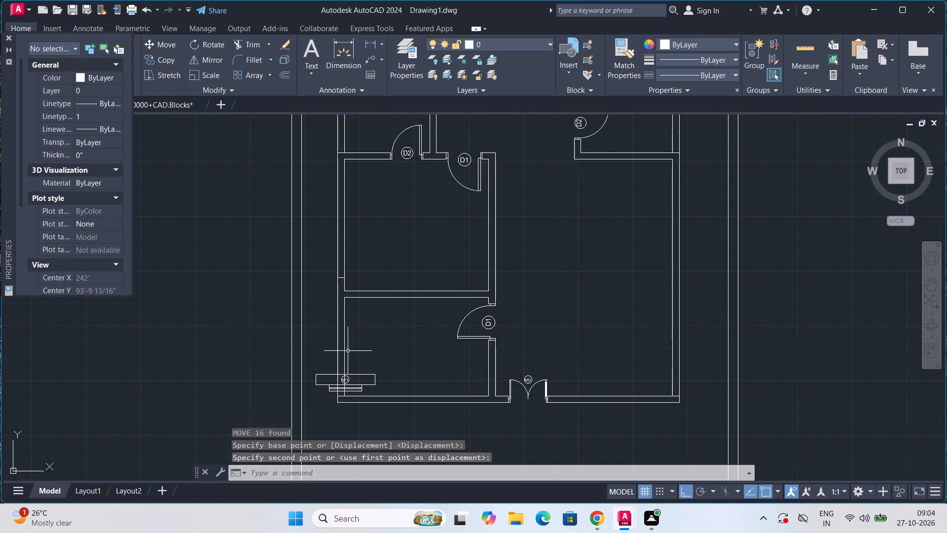
key(Escape)
key(Escape)
key(Escape)
key(Escape)
Rotate the moved W1 window group 90° about the lower-left corner of its window frame so it stands vertical.
key(r)
key(o)
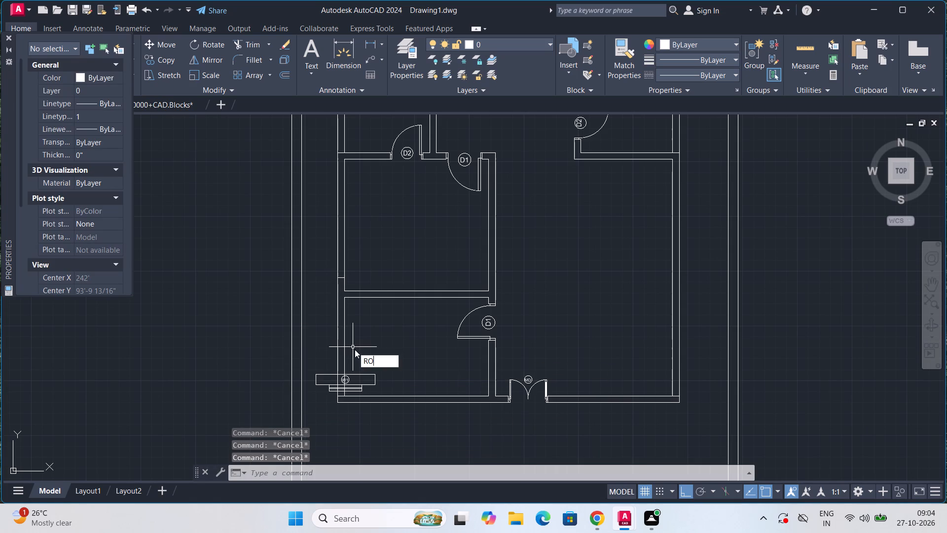
key(Return)
scroll(328, 381, up, 2)
click(327, 392)
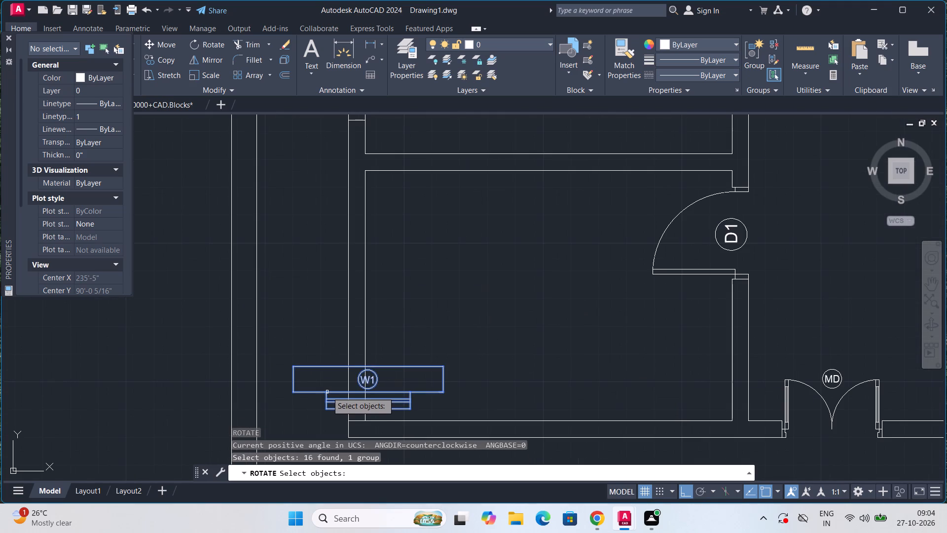
key(Return)
click(326, 408)
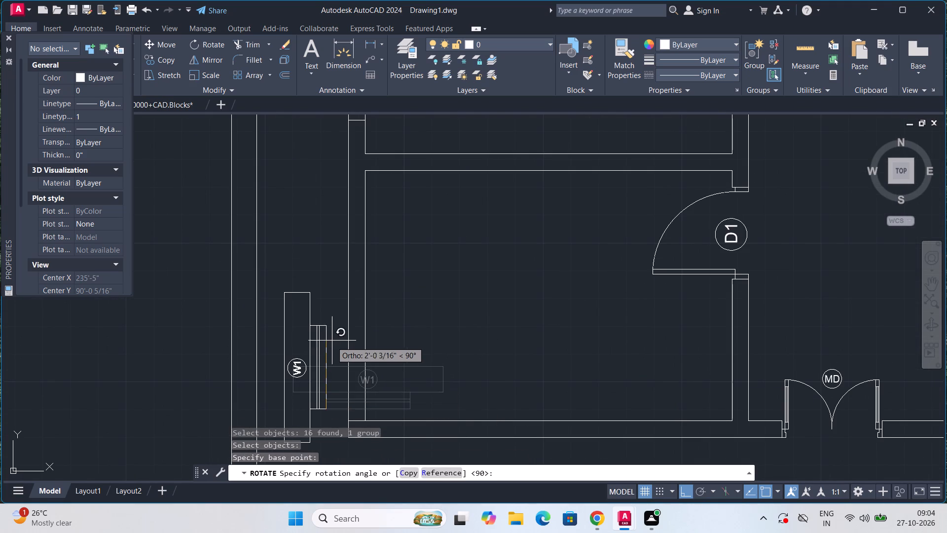
click(333, 337)
key(Escape)
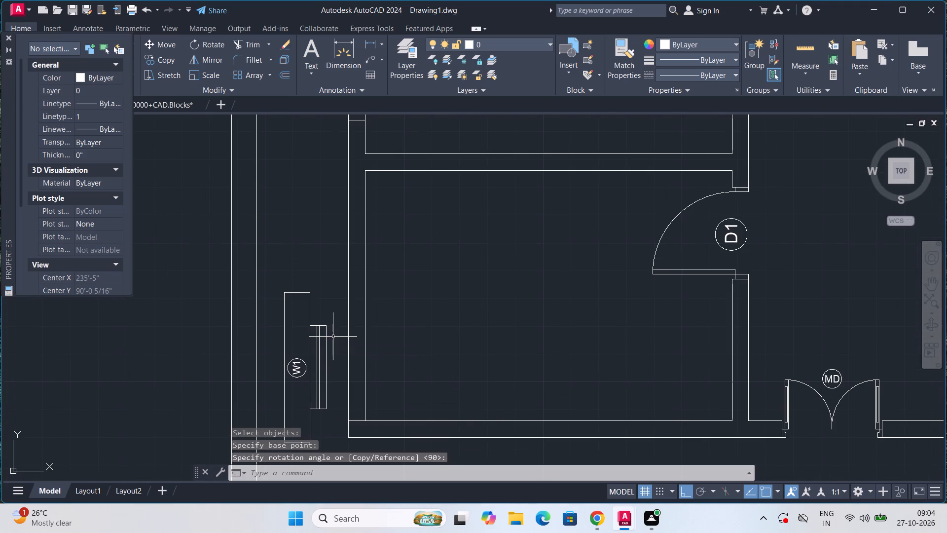
key(Escape)
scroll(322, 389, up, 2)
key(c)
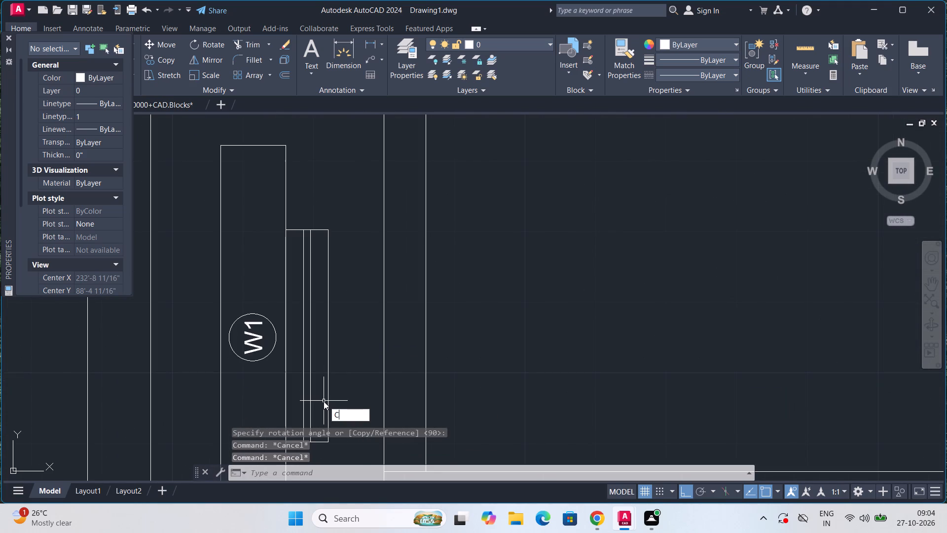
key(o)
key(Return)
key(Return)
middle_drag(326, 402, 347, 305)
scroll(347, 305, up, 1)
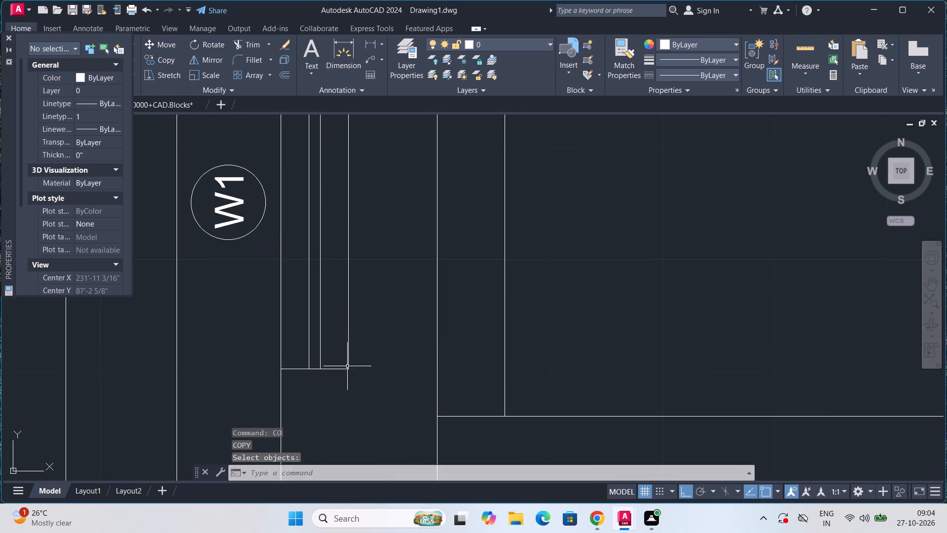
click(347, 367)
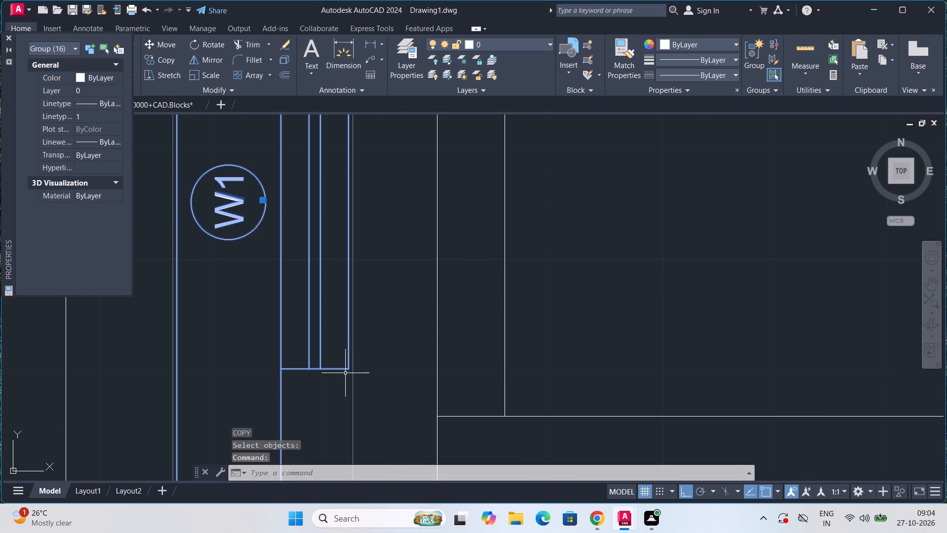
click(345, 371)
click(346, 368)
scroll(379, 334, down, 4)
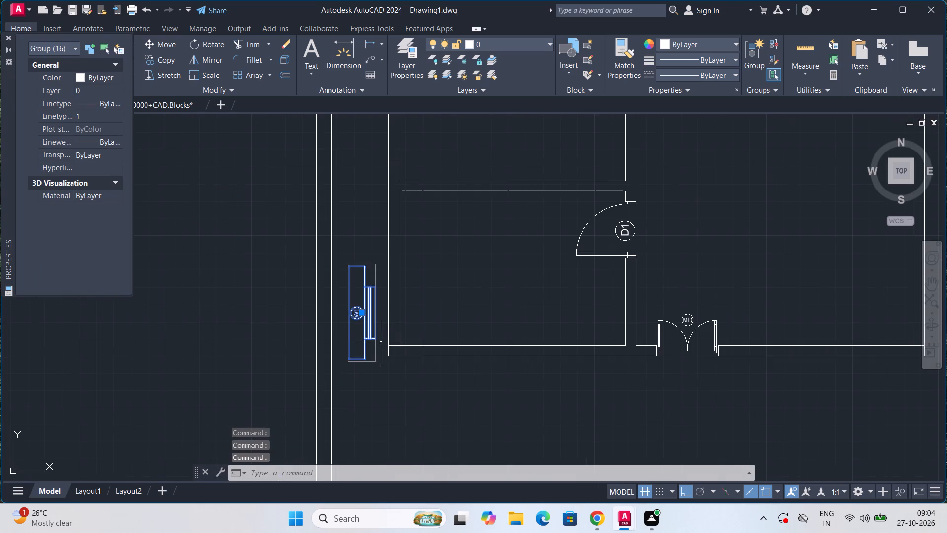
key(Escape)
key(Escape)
Copy the vertical W1 window by its frame's lower-right corner to the guide's inner end in the left exterior wall, with Ortho off.
scroll(384, 345, up, 2)
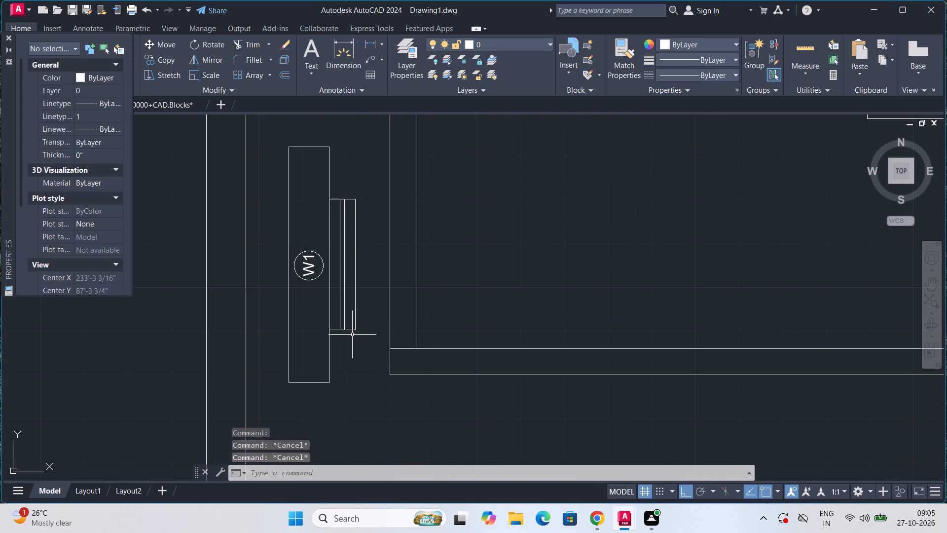
text(CO)
key(Return)
click(353, 332)
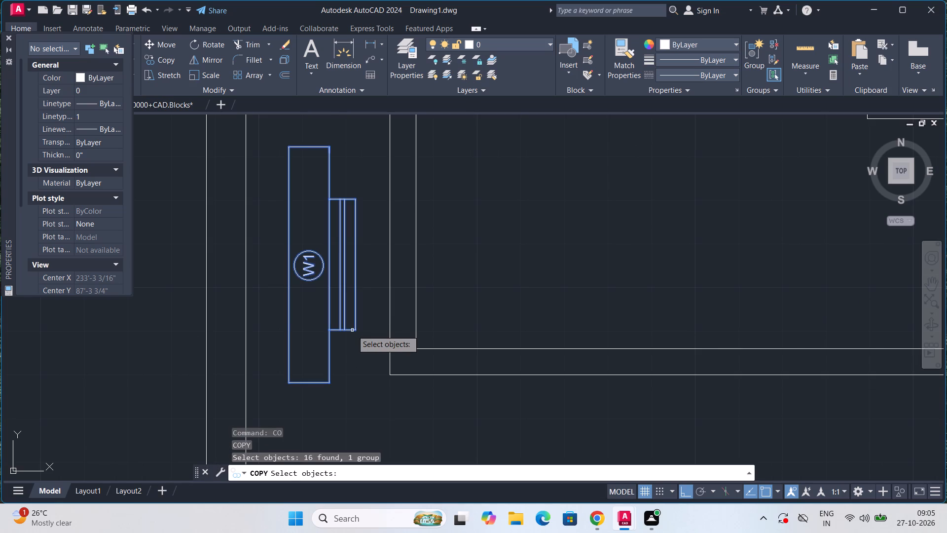
key(Return)
click(352, 330)
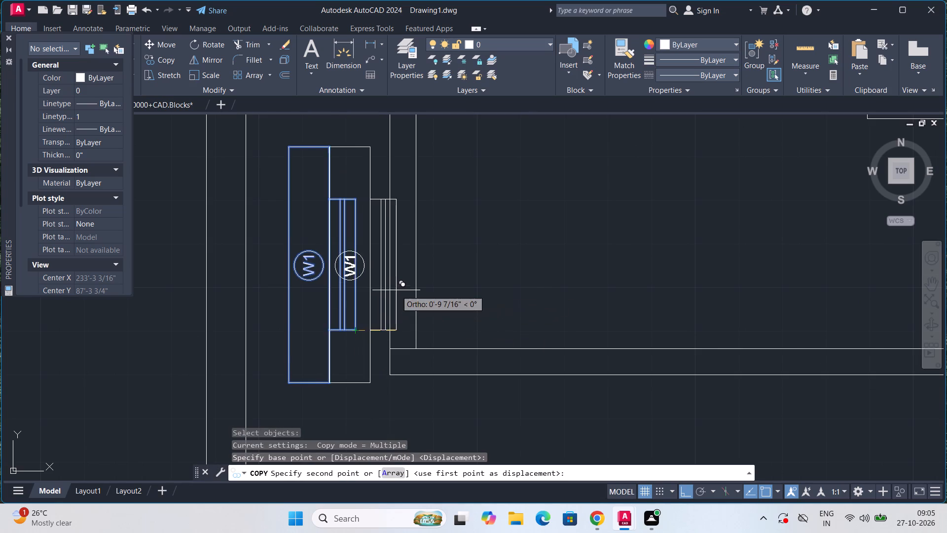
middle_drag(399, 293, 364, 392)
scroll(362, 385, down, 3)
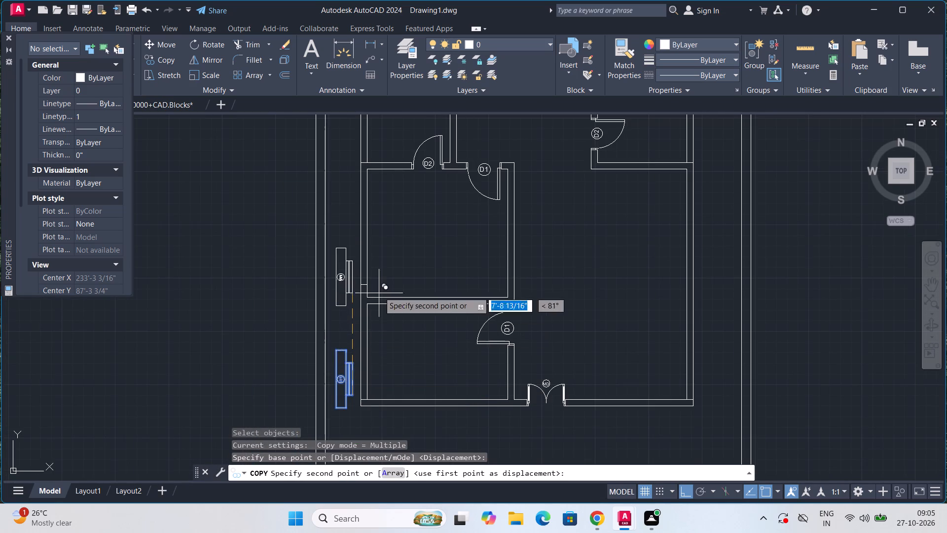
scroll(378, 284, up, 1)
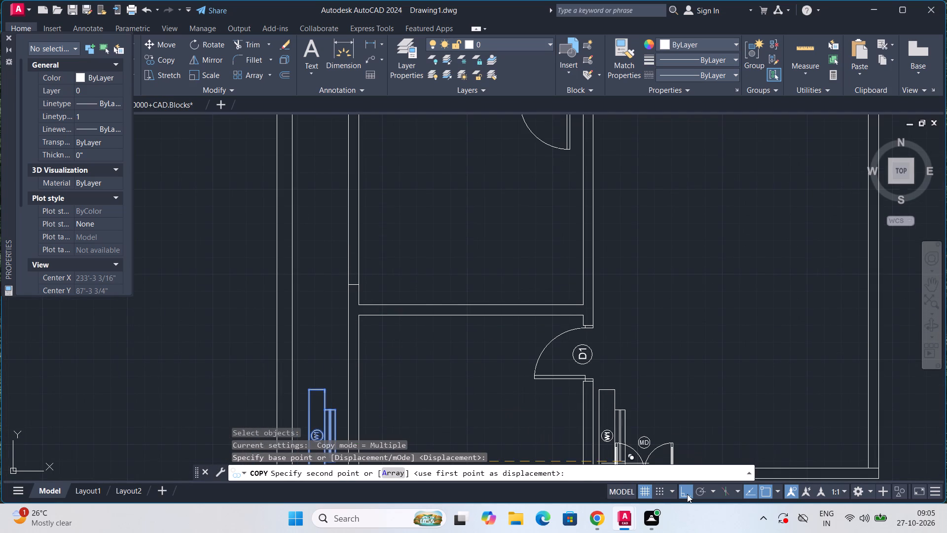
click(687, 494)
scroll(337, 260, up, 3)
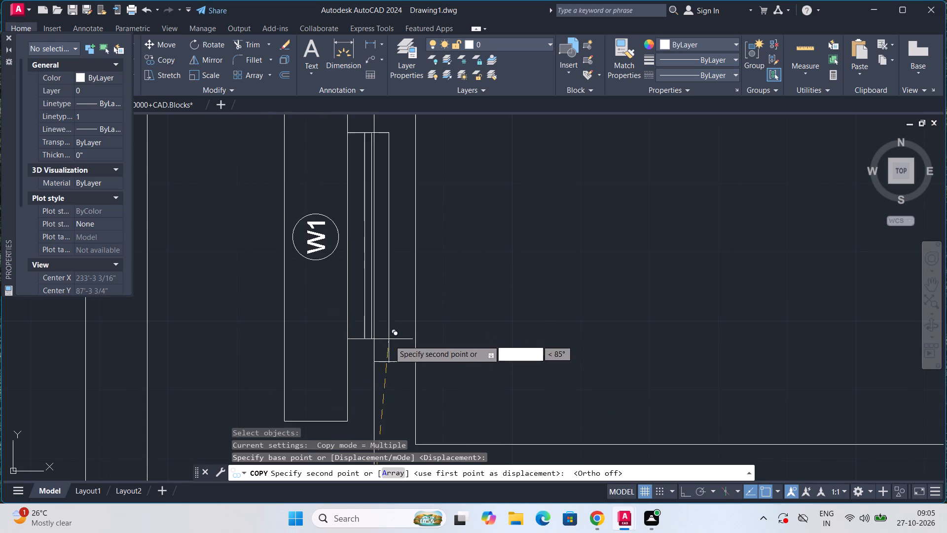
click(413, 365)
scroll(412, 365, down, 1)
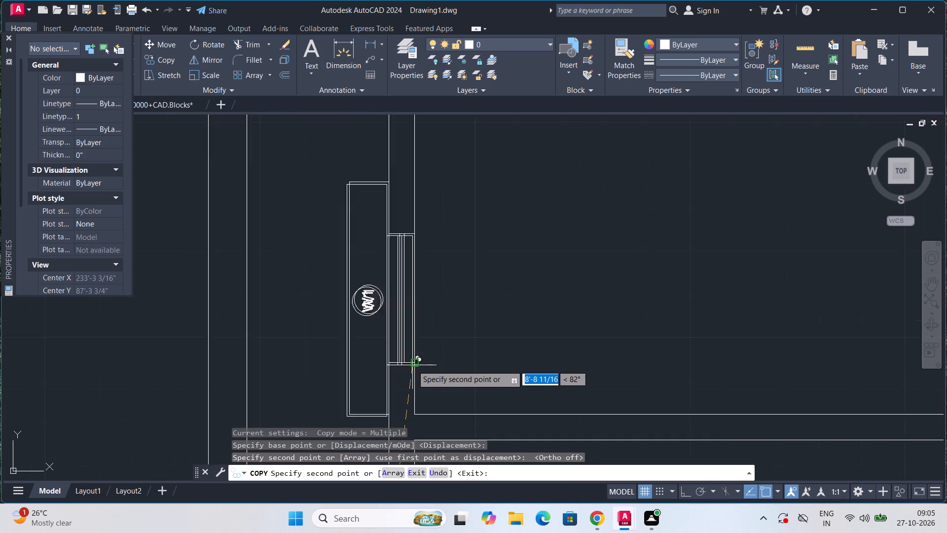
scroll(412, 365, down, 3)
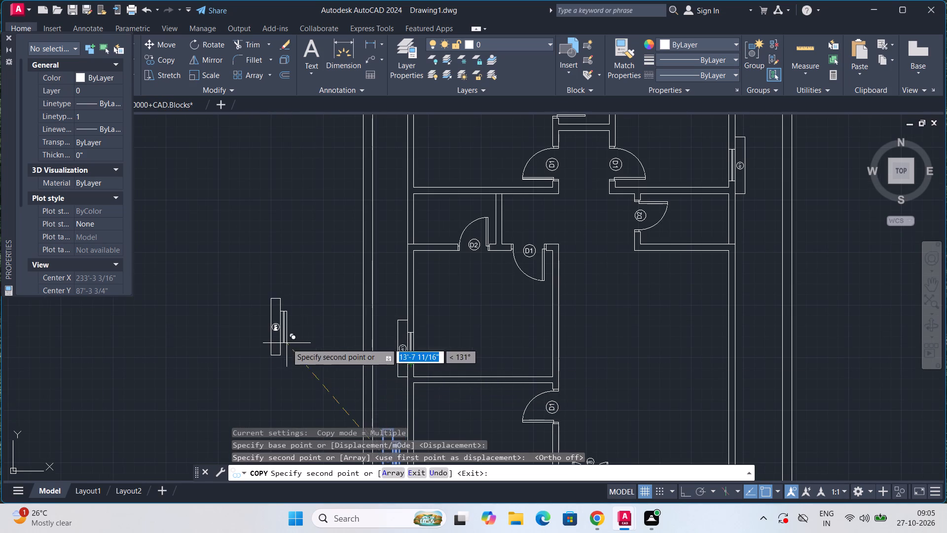
middle_drag(287, 343, 279, 221)
key(Escape)
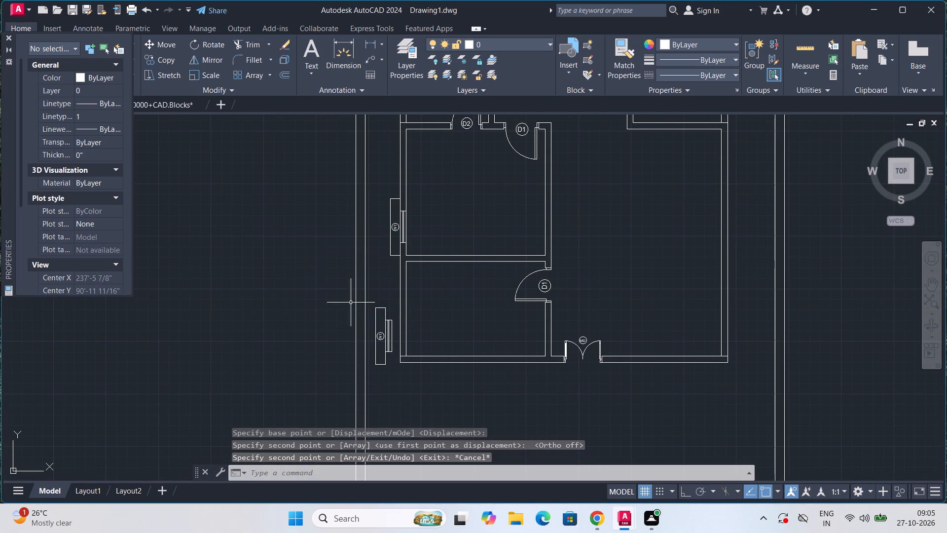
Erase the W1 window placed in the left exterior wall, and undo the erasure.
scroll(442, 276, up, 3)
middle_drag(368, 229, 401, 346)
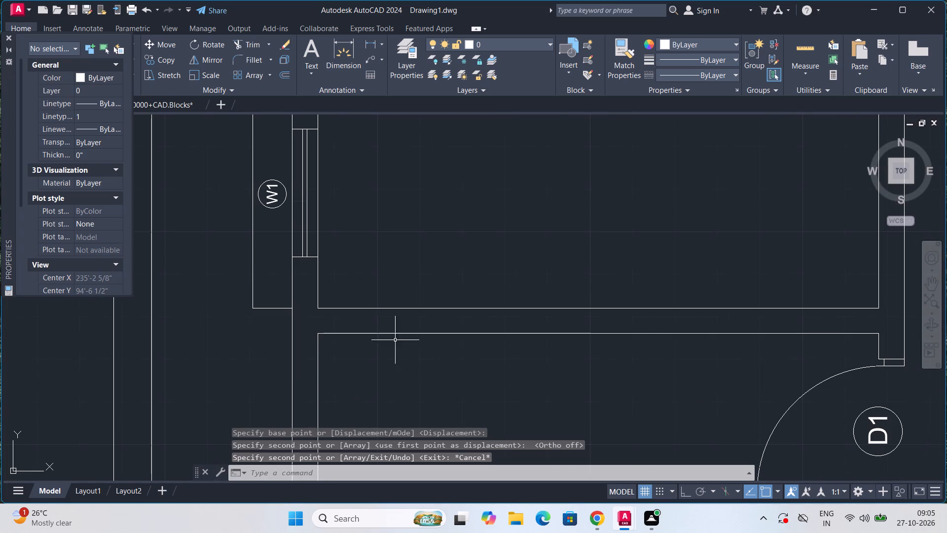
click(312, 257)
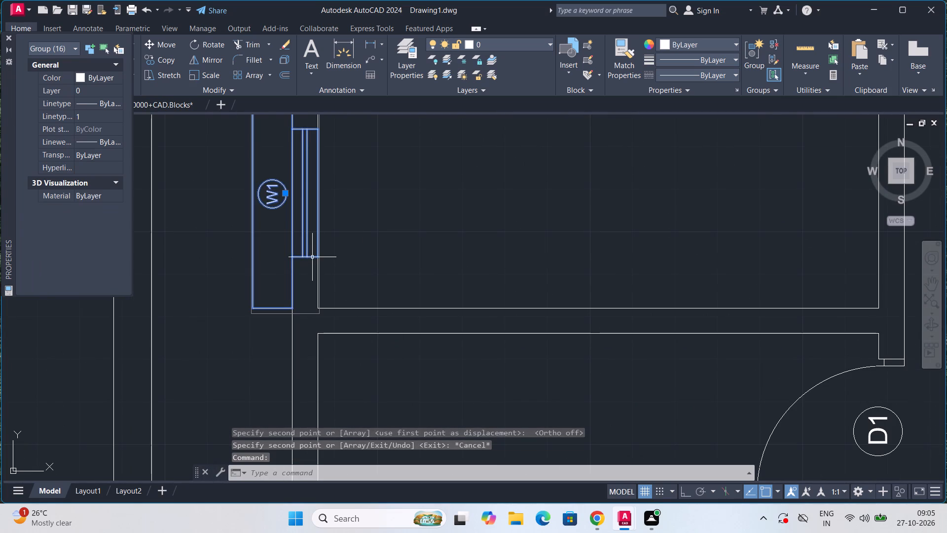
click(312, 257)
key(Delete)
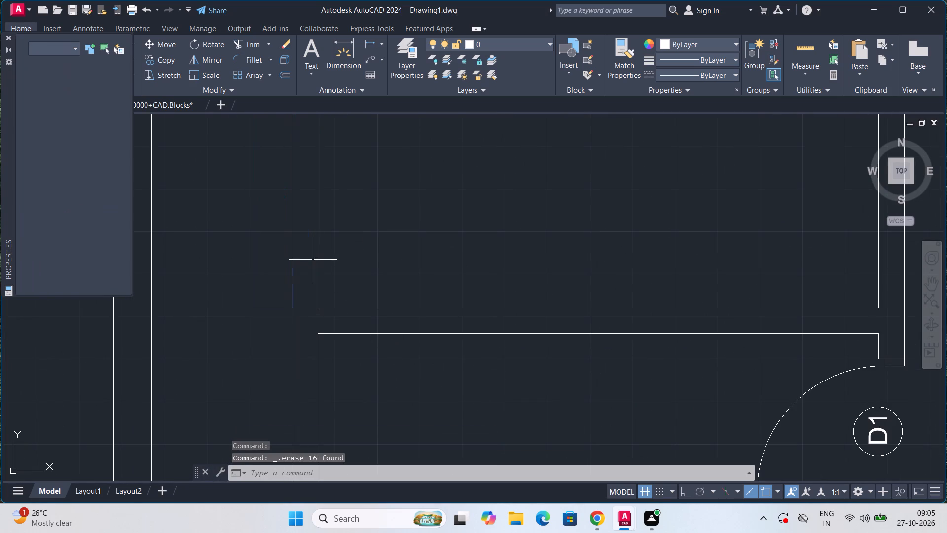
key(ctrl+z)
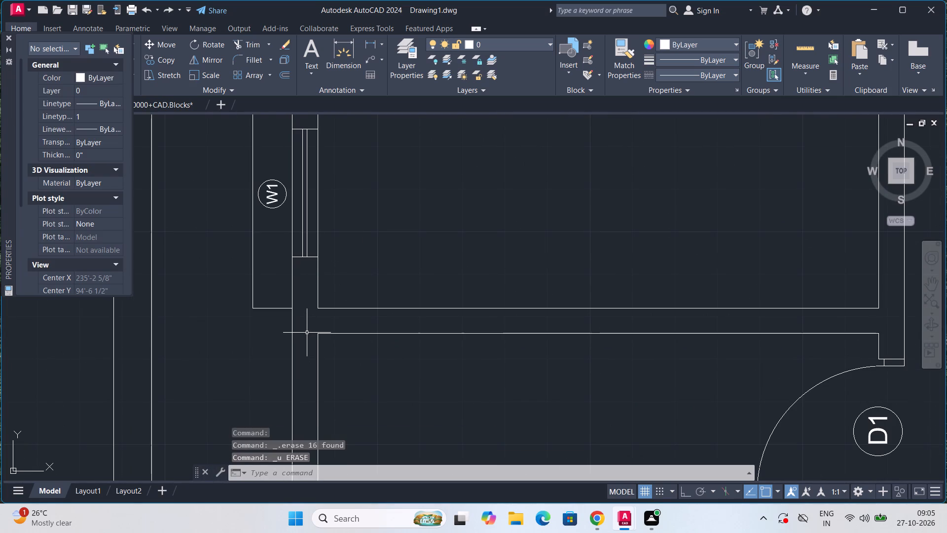
Erase the leftover vertical W1 window group standing outside the lower-left room's exterior wall.
scroll(306, 332, down, 4)
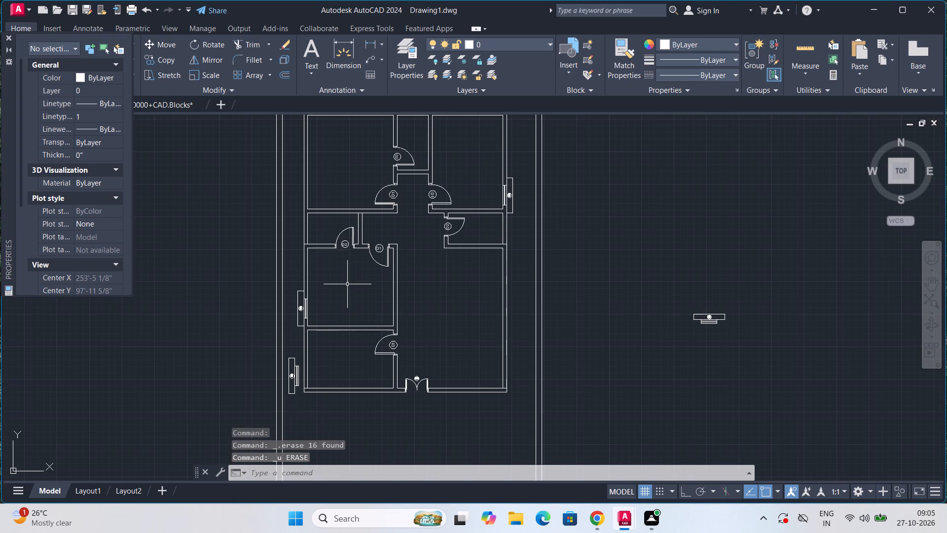
scroll(347, 284, up, 1)
middle_drag(323, 339, 346, 219)
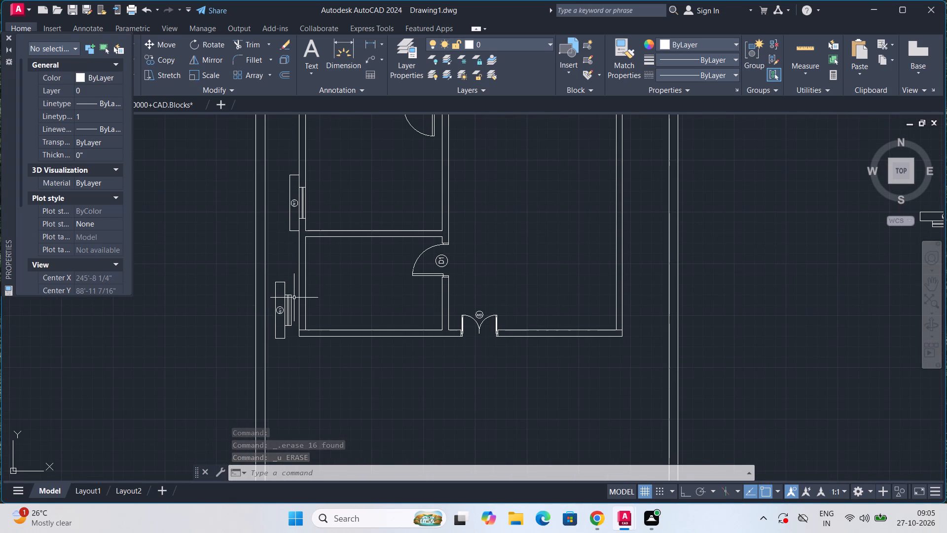
click(290, 307)
key(Delete)
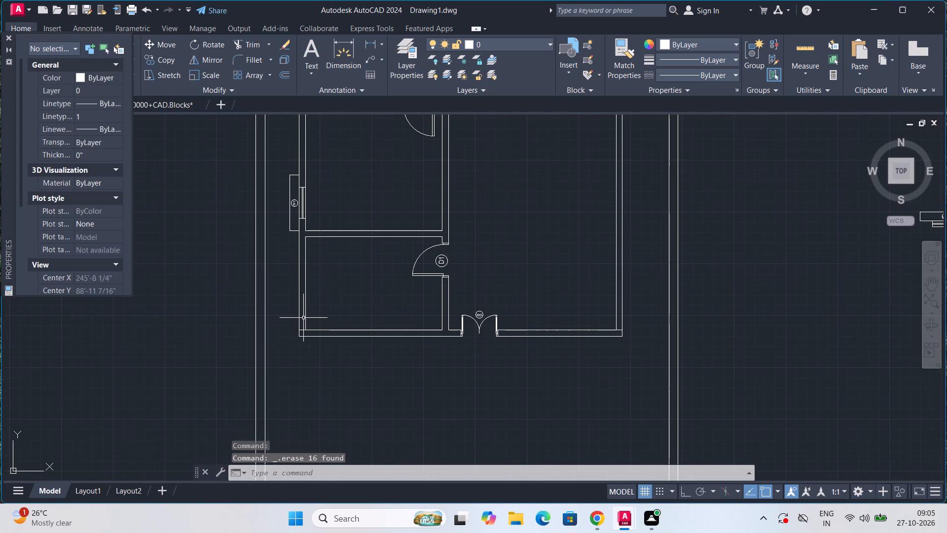
Extend the upper-left room's lower inner wall line across the left exterior wall to its outer face.
scroll(303, 318, down, 2)
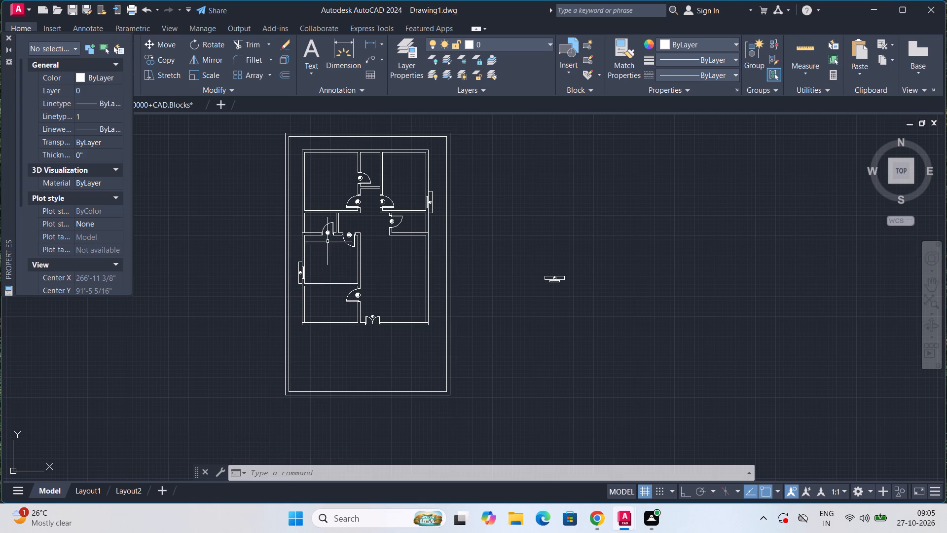
scroll(317, 207, up, 3)
middle_drag(317, 207, 331, 247)
scroll(329, 245, up, 2)
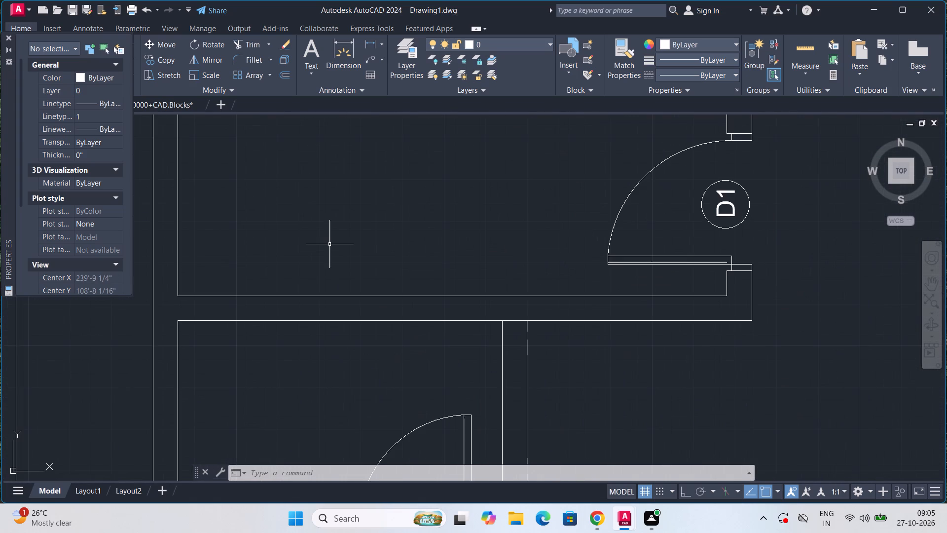
text(EX)
key(Return)
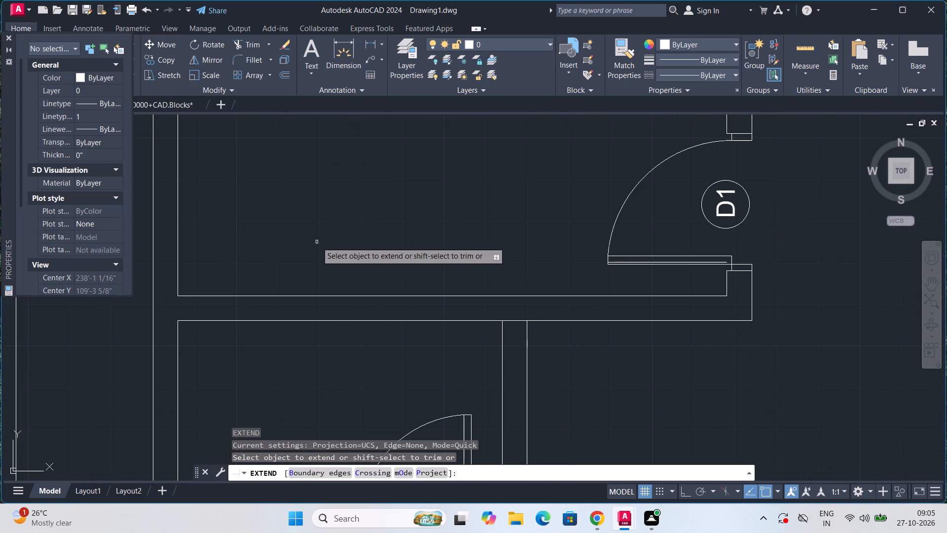
click(217, 296)
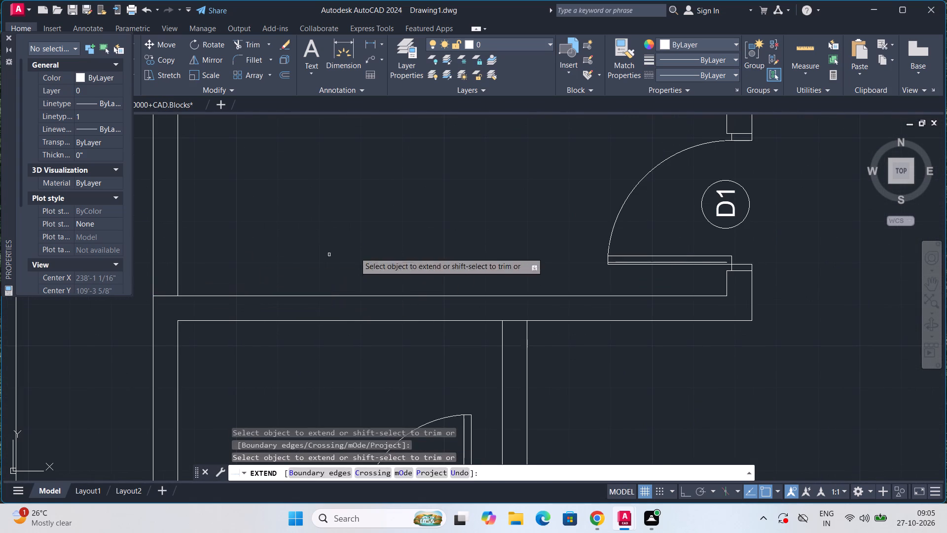
Extend the lower-left room's right-hand partition line down across the bottom exterior wall to its outer face.
scroll(512, 250, down, 4)
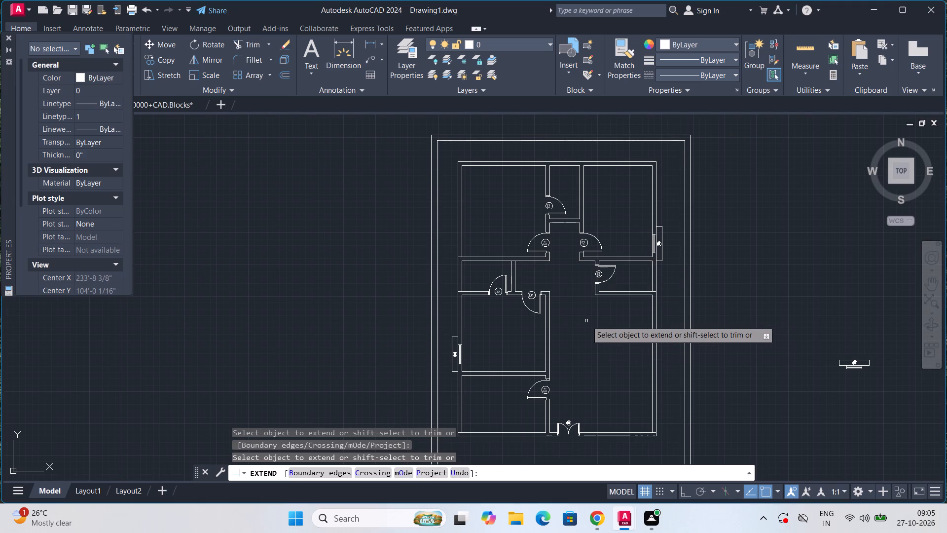
scroll(615, 394, up, 2)
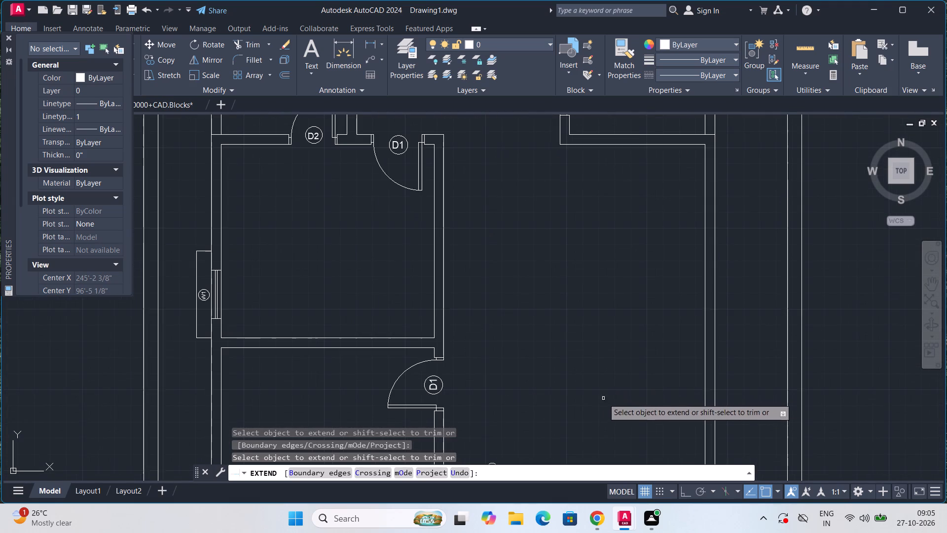
middle_drag(596, 399, 627, 195)
click(467, 280)
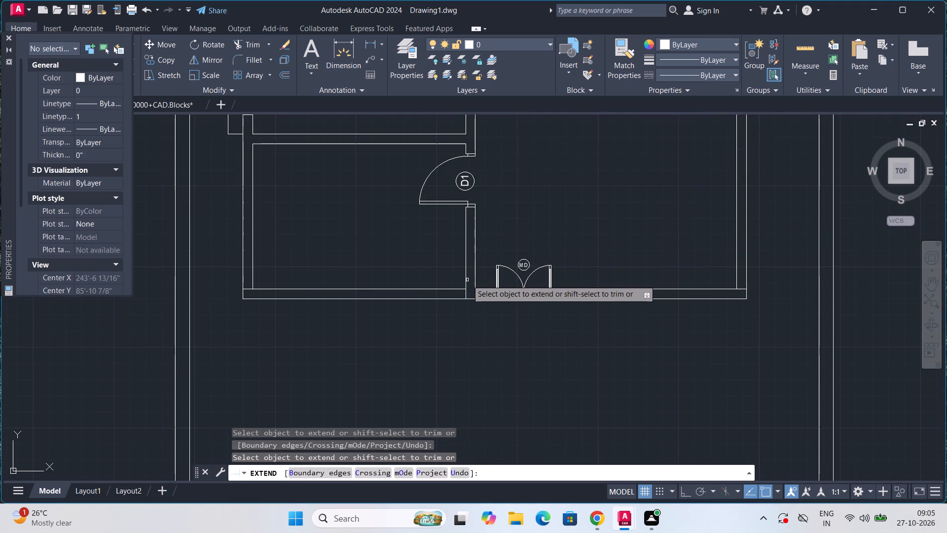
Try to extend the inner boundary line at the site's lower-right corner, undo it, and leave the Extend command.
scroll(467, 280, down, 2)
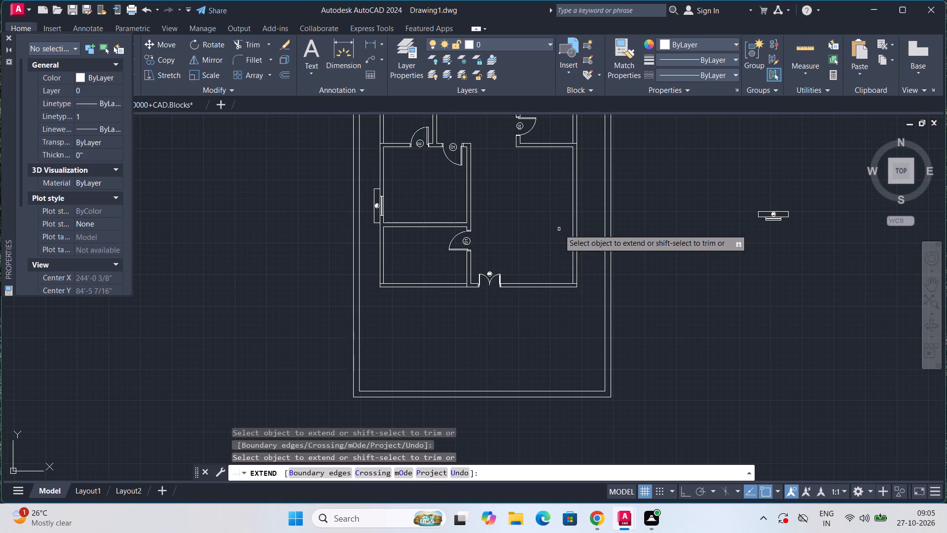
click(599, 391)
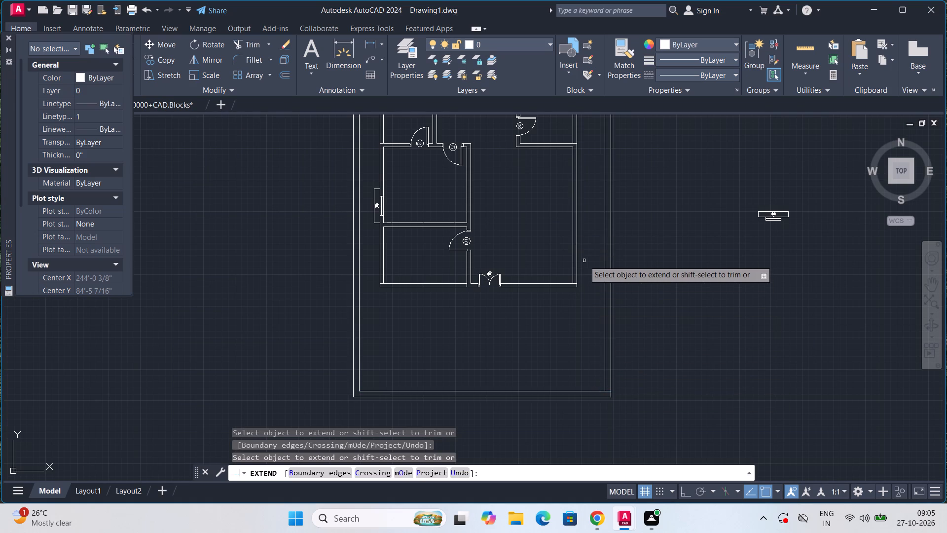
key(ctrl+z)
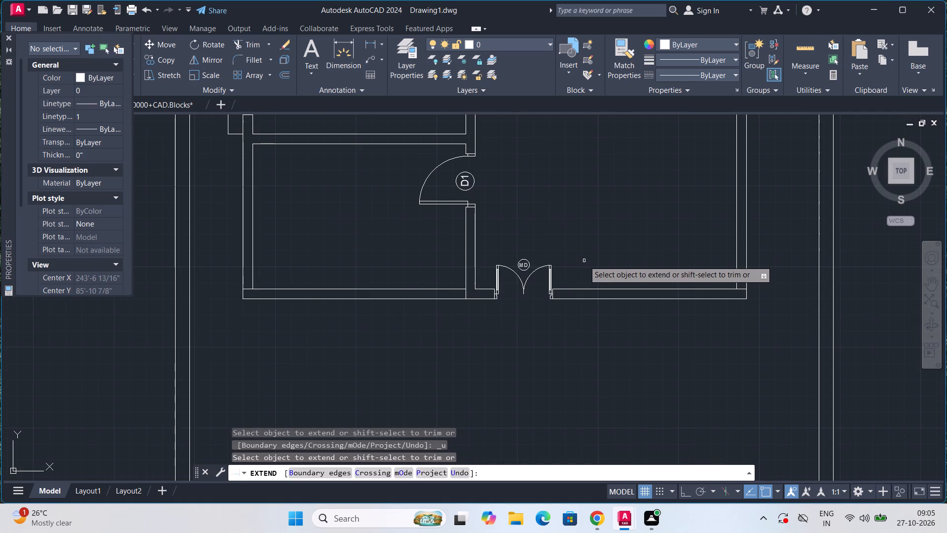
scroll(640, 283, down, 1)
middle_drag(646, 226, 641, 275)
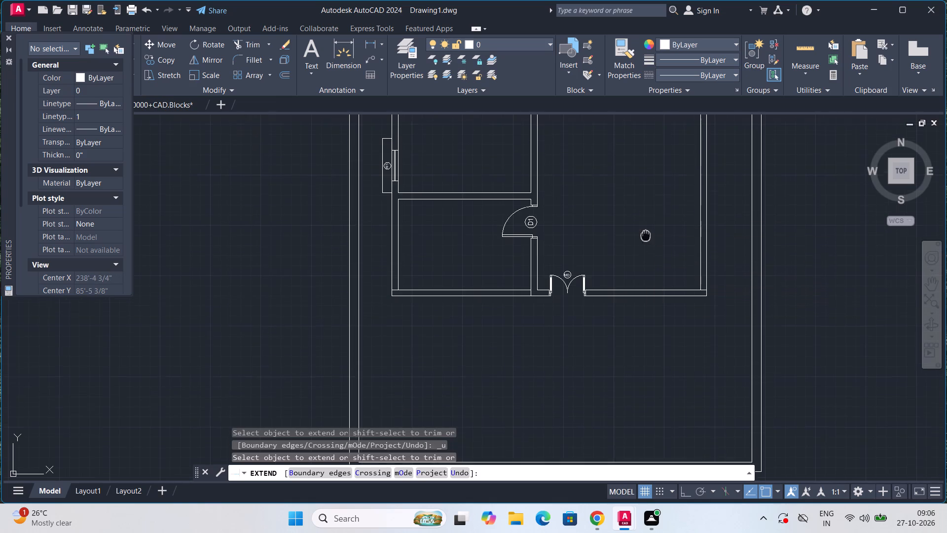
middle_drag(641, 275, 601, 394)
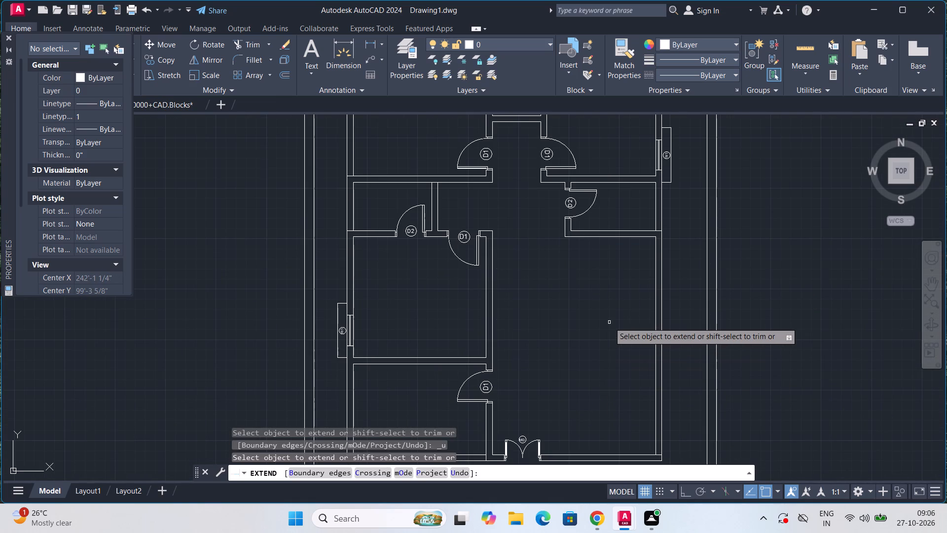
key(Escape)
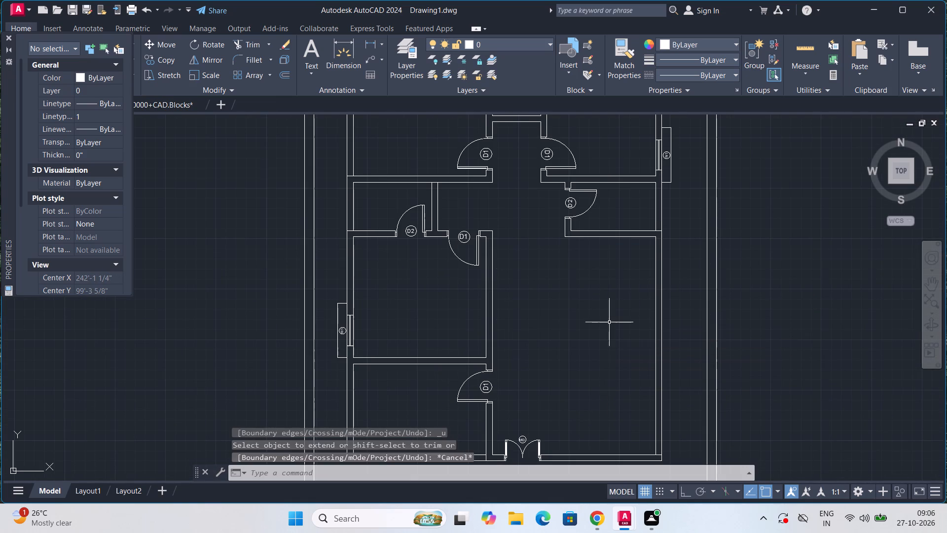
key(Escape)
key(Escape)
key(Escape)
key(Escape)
Offset the bottom exterior wall's inner line, on the right of the main door, 2' up into the large room.
middle_drag(609, 322, 606, 260)
scroll(647, 373, up, 3)
middle_drag(647, 371, 615, 257)
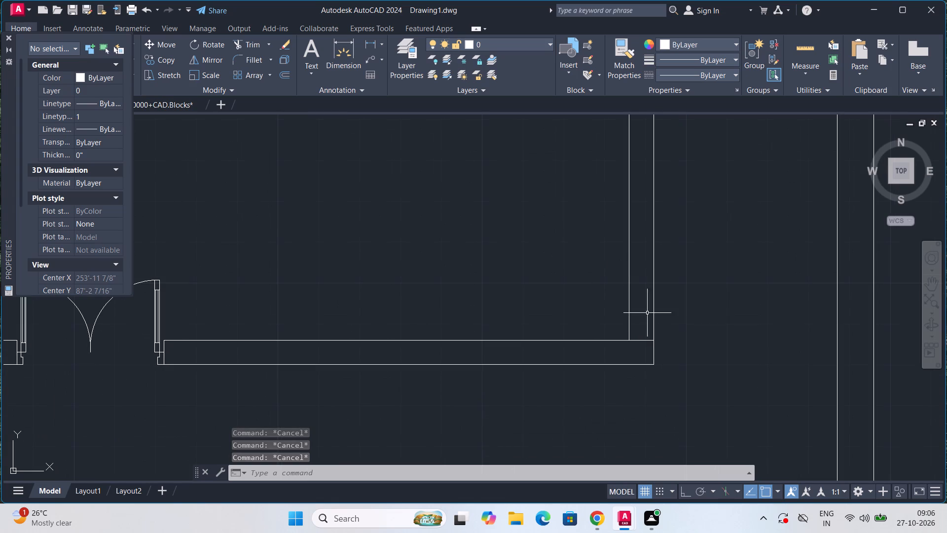
click(646, 340)
text(OFF)
key(Return)
click(646, 340)
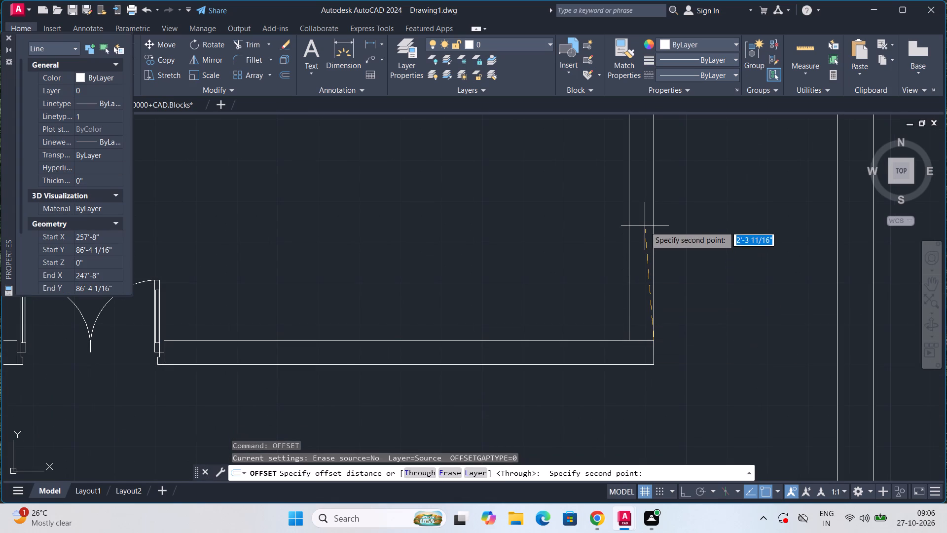
text(2')
key(Return)
scroll(645, 226, down, 1)
scroll(645, 226, up, 3)
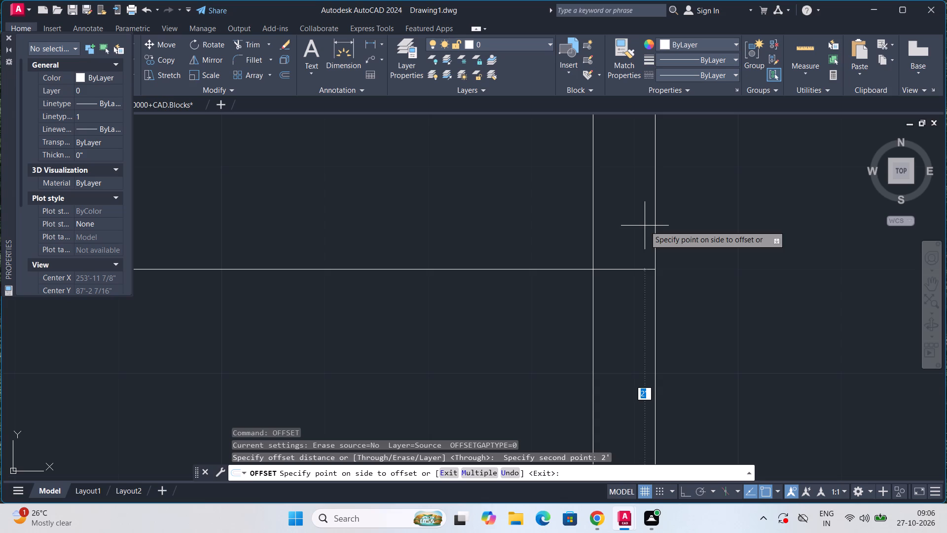
click(645, 226)
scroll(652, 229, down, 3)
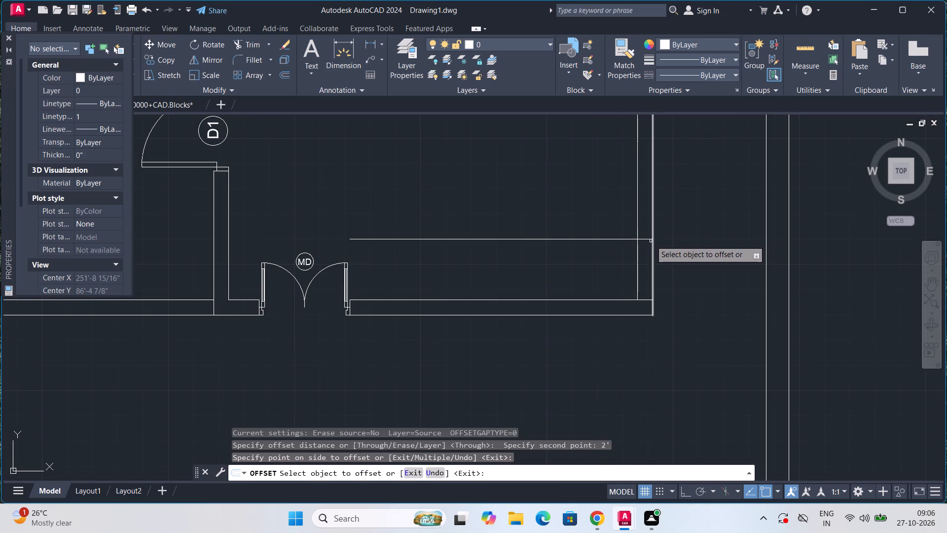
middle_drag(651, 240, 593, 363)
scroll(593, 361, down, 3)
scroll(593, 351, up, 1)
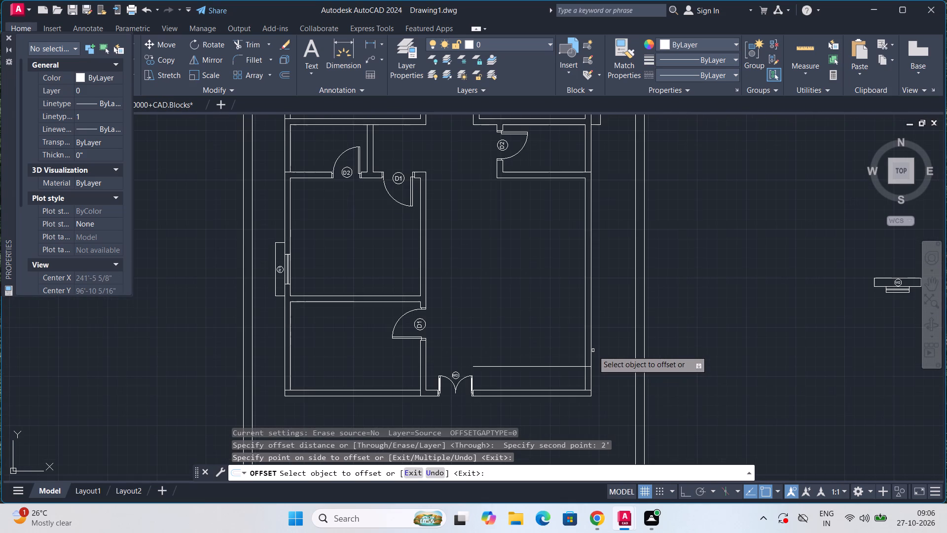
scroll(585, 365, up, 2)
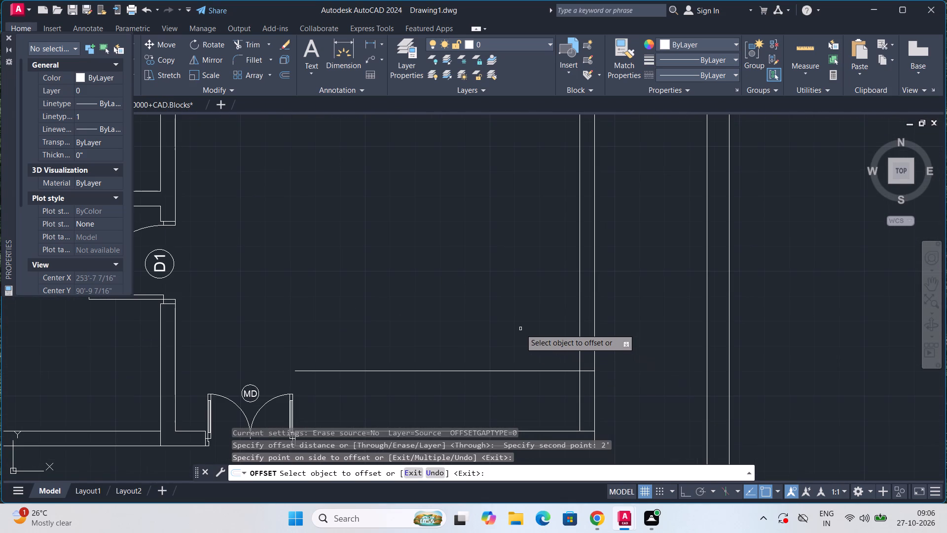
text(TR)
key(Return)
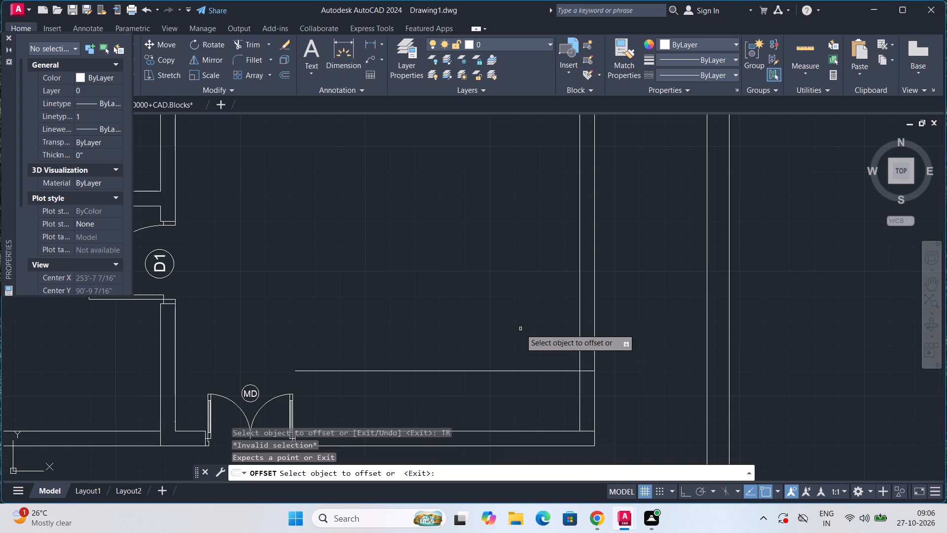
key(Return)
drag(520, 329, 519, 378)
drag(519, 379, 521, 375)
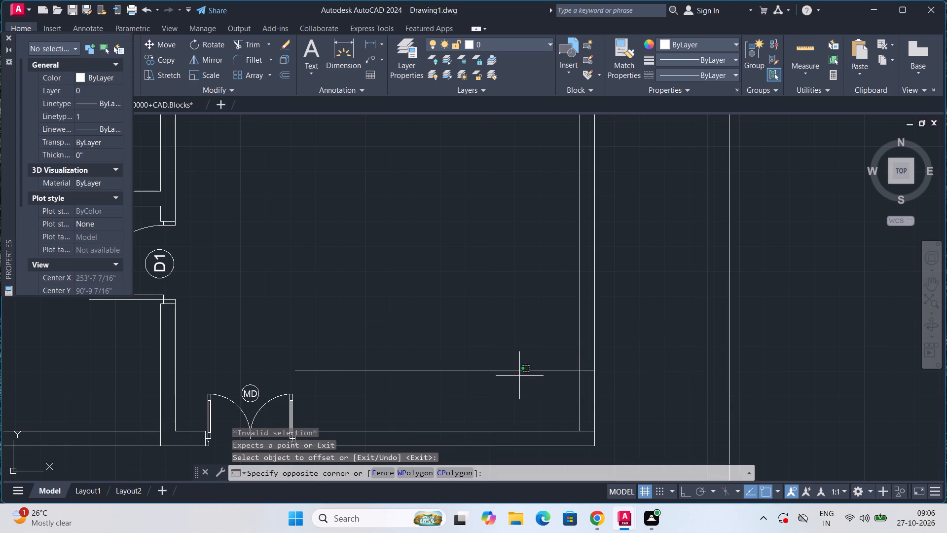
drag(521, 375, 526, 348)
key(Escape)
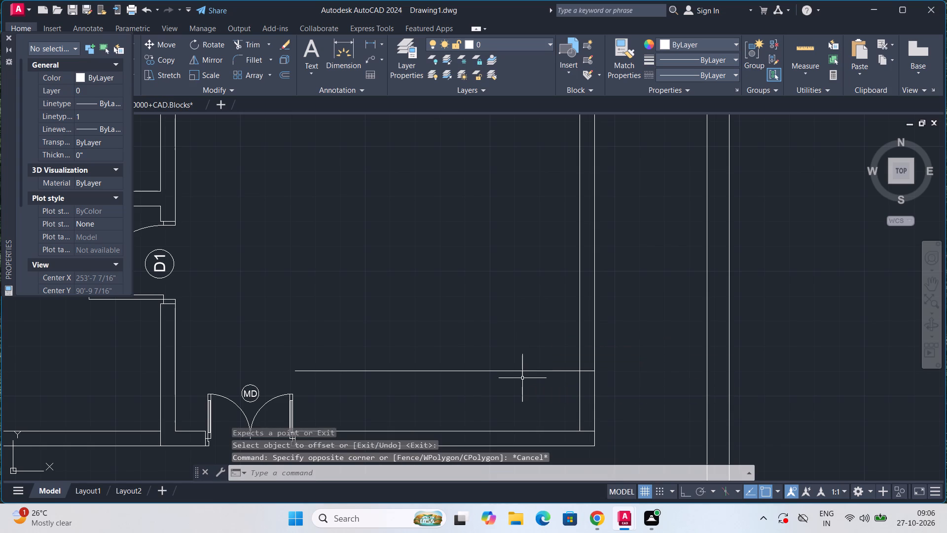
Trim the offset line inside the large room, leaving only its short guide segment within the right exterior wall.
text(TR)
key(Return)
key(Return)
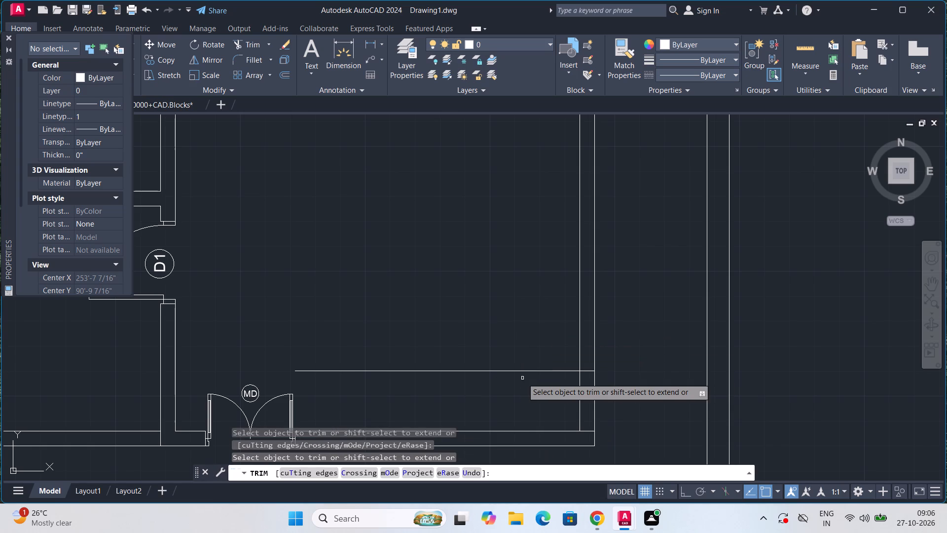
drag(522, 391, 523, 327)
key(BackSpace)
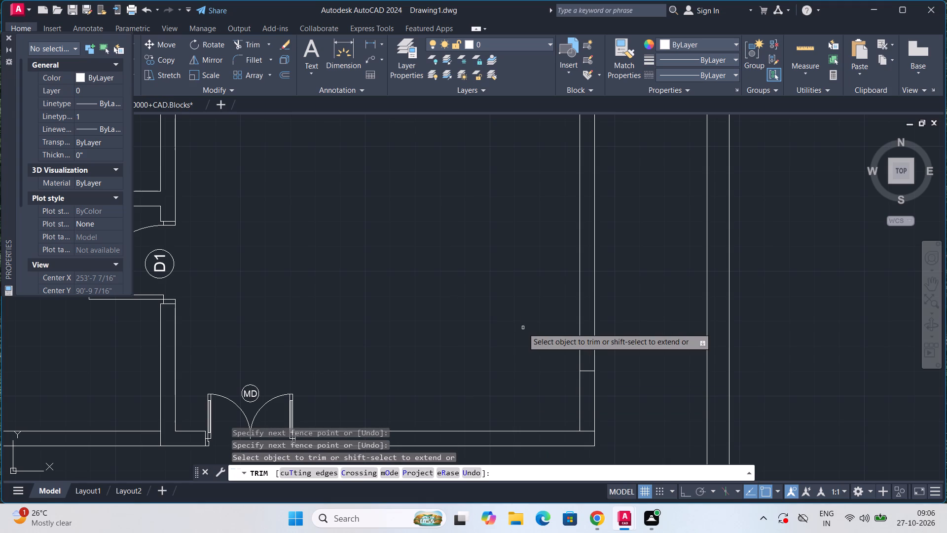
key(Escape)
key(Escape)
Offset the lower-left room's right-hand partition line, extended through the bottom exterior wall, 1' left into the room.
scroll(523, 328, down, 3)
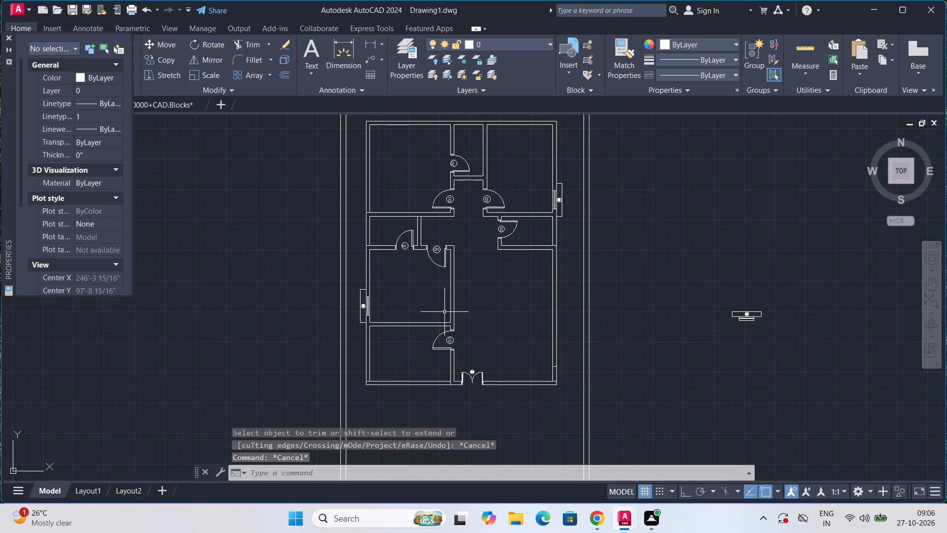
scroll(422, 299, up, 1)
scroll(418, 292, down, 1)
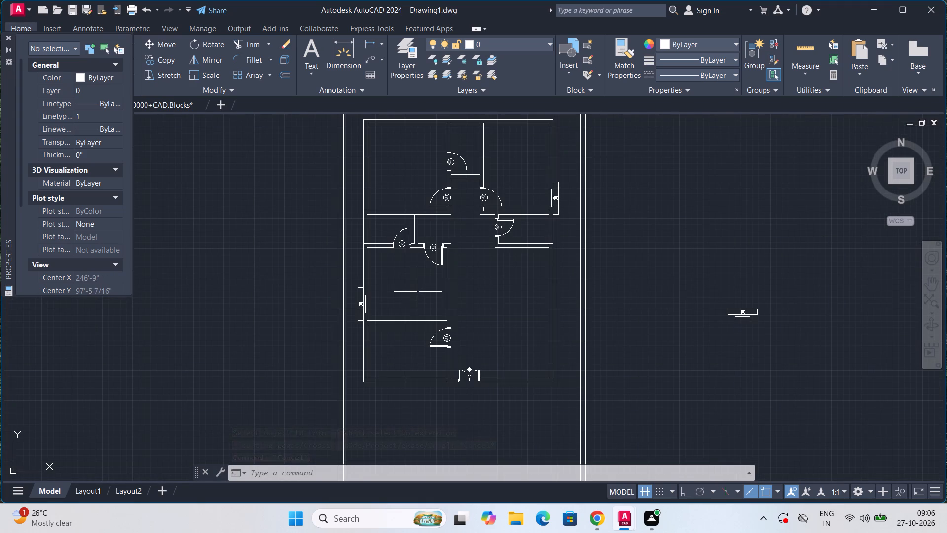
scroll(481, 363, up, 2)
middle_drag(429, 374, 452, 267)
scroll(412, 305, up, 2)
text(OFF)
key(Return)
click(416, 299)
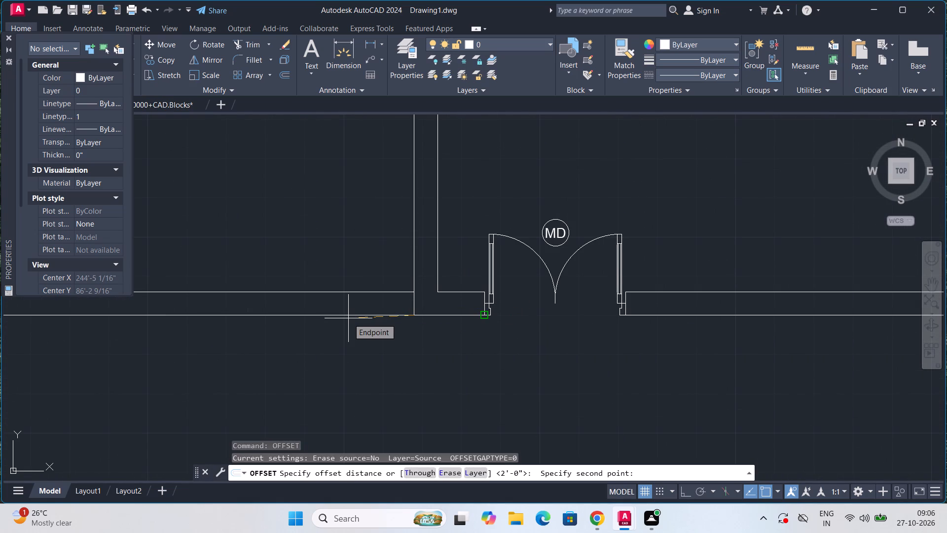
text(1')
key(Return)
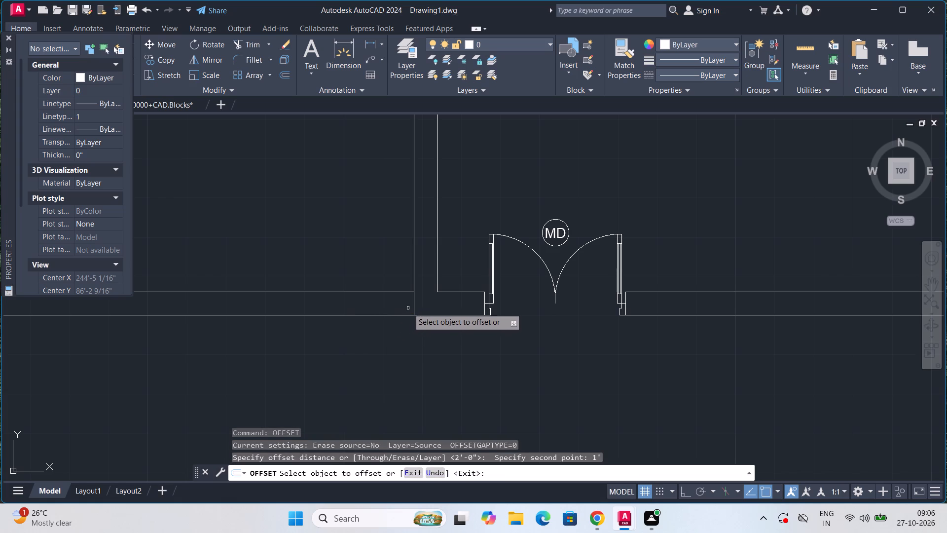
click(412, 307)
click(365, 306)
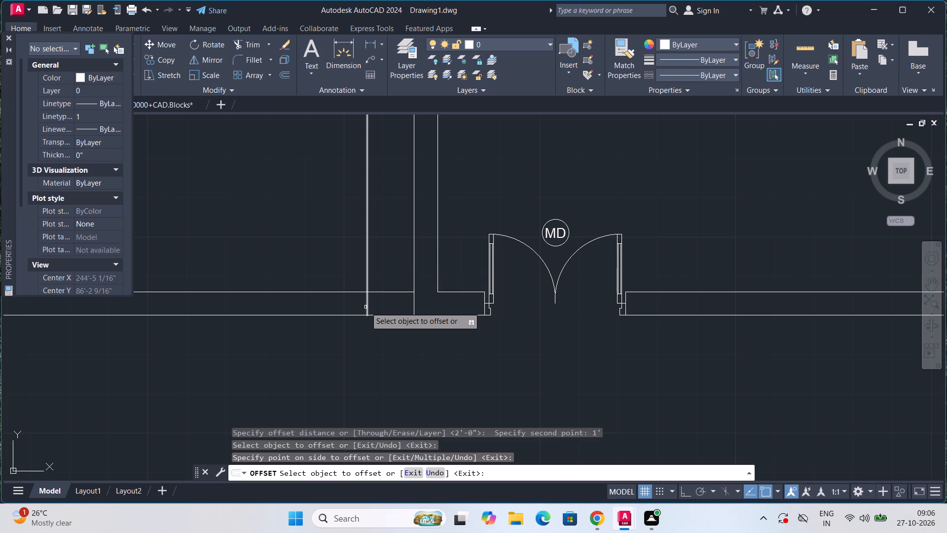
Offset the new vertical guide line another 1' left inside the lower-left room.
scroll(364, 311, down, 2)
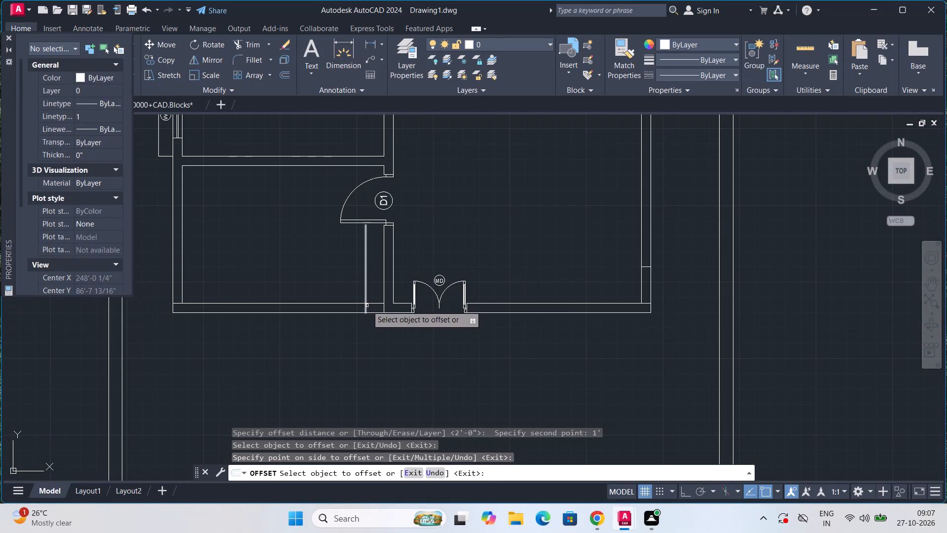
click(367, 296)
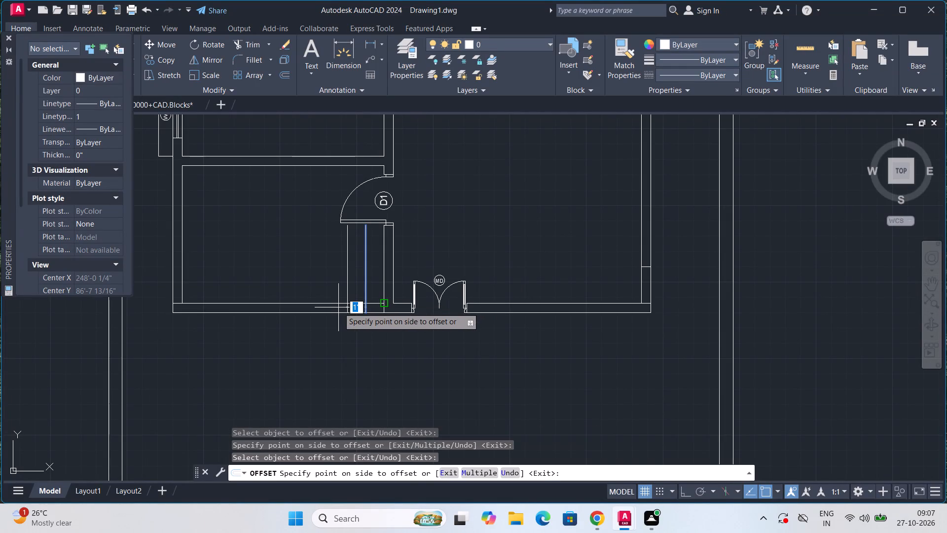
text(1')
key(Return)
scroll(338, 307, up, 3)
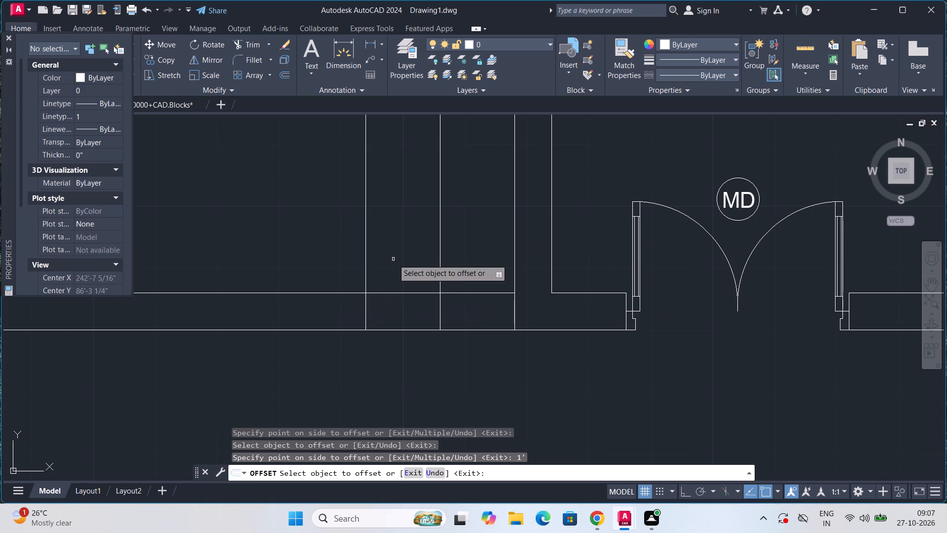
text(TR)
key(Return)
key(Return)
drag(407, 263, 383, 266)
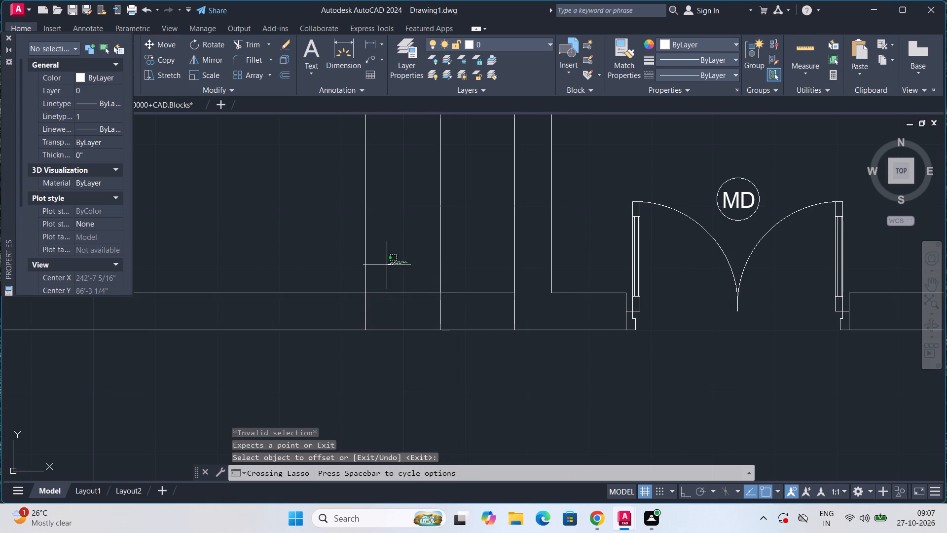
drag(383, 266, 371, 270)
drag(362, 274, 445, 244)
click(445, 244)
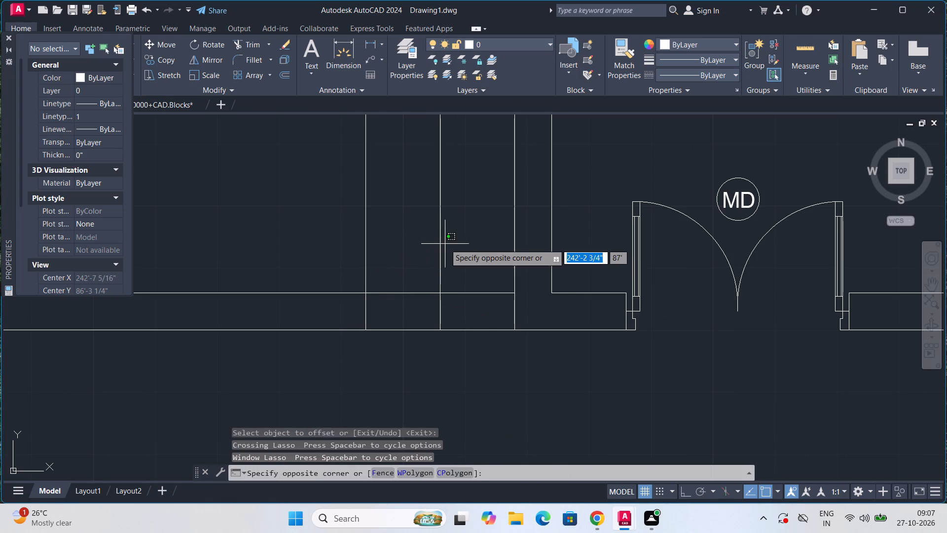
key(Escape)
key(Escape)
Trim both offset lines inside the lower-left room and remove the nearer one's wall segment, keeping only the farther guide within the bottom wall.
key(t)
key(r)
key(Return)
key(Return)
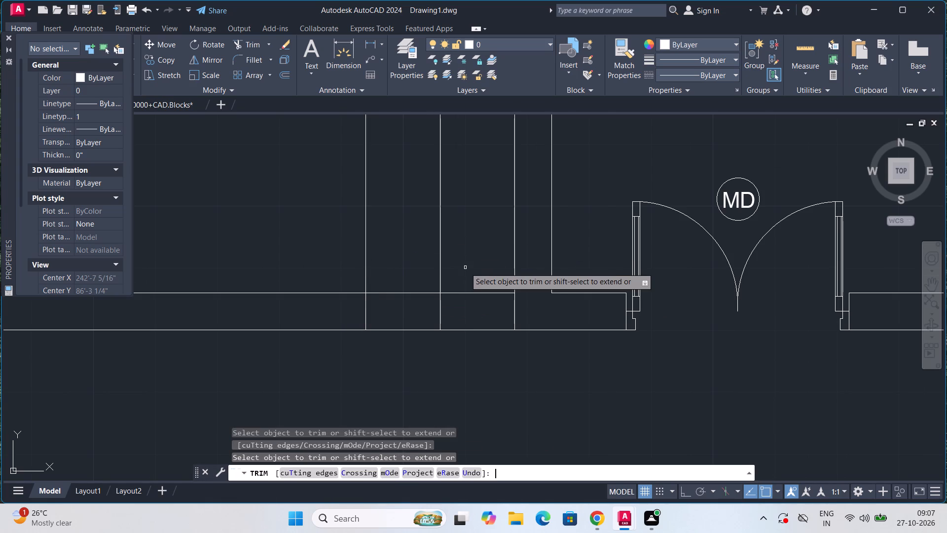
drag(465, 267, 329, 221)
drag(454, 242, 353, 227)
scroll(353, 227, down, 3)
scroll(401, 257, up, 3)
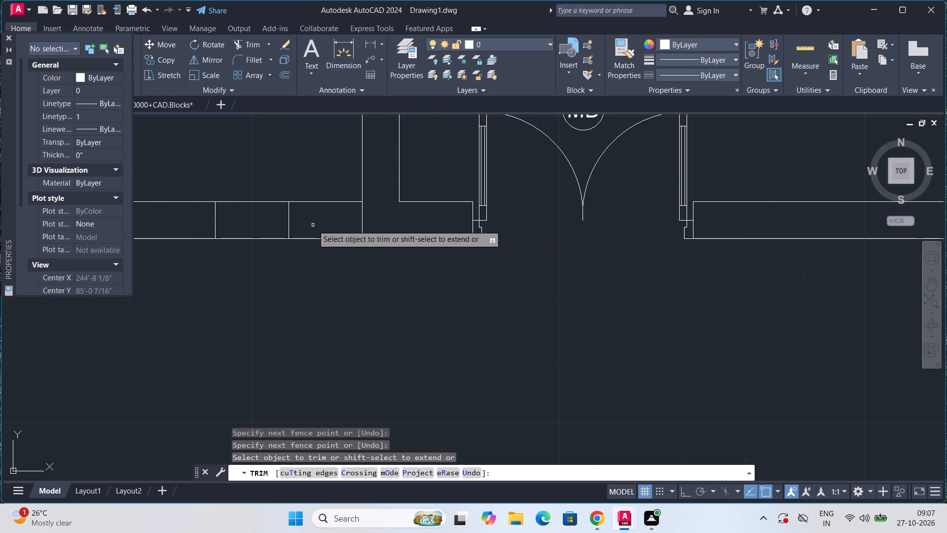
drag(313, 225, 275, 229)
scroll(275, 229, down, 2)
middle_drag(270, 193, 299, 281)
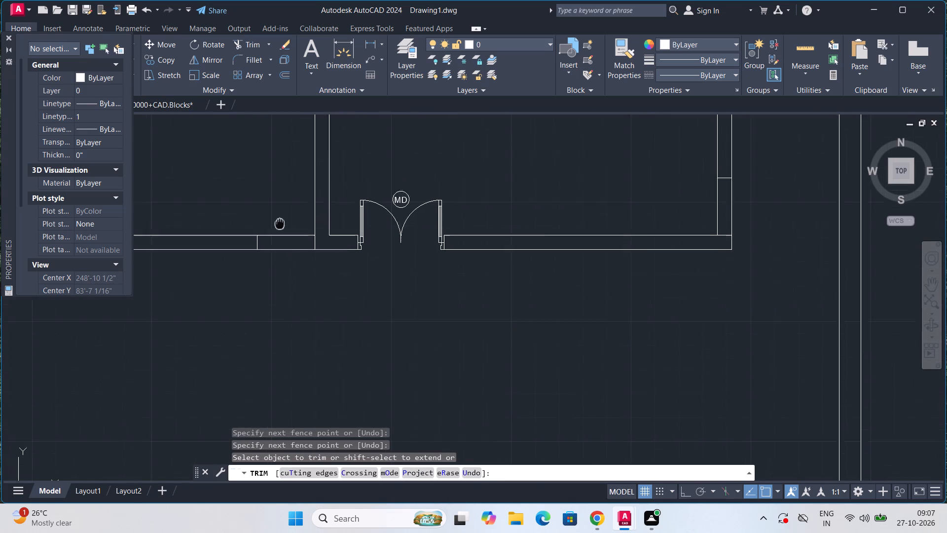
middle_drag(299, 281, 344, 469)
scroll(341, 377, down, 4)
scroll(310, 295, up, 3)
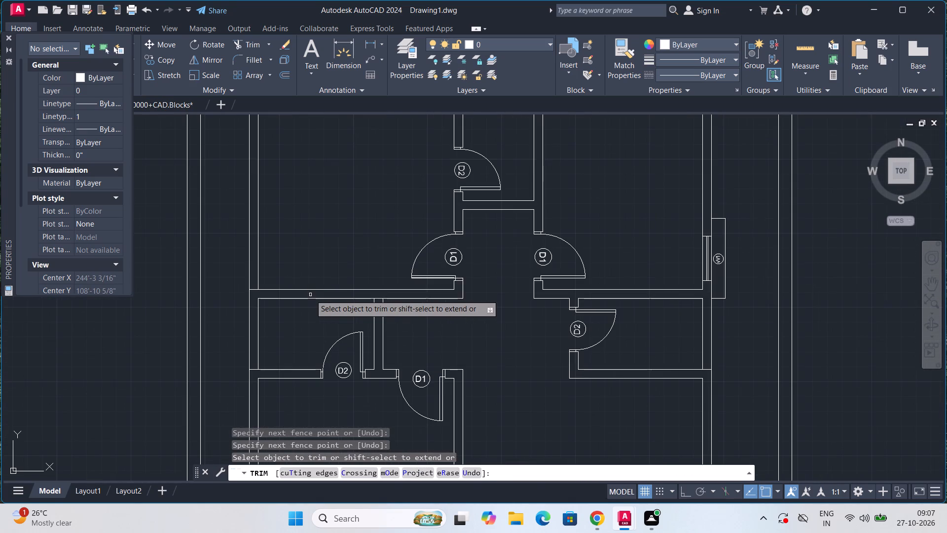
key(Escape)
key(Escape)
key(Escape)
Offset the bottom wall line of the upper-left room 6" up into the room, including across the left exterior wall.
scroll(319, 241, up, 2)
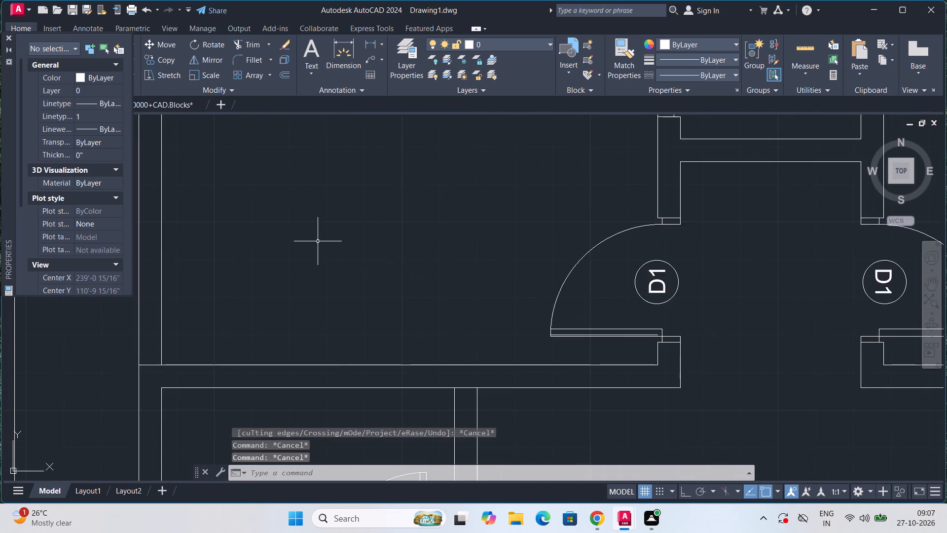
middle_drag(316, 243, 517, 194)
click(348, 318)
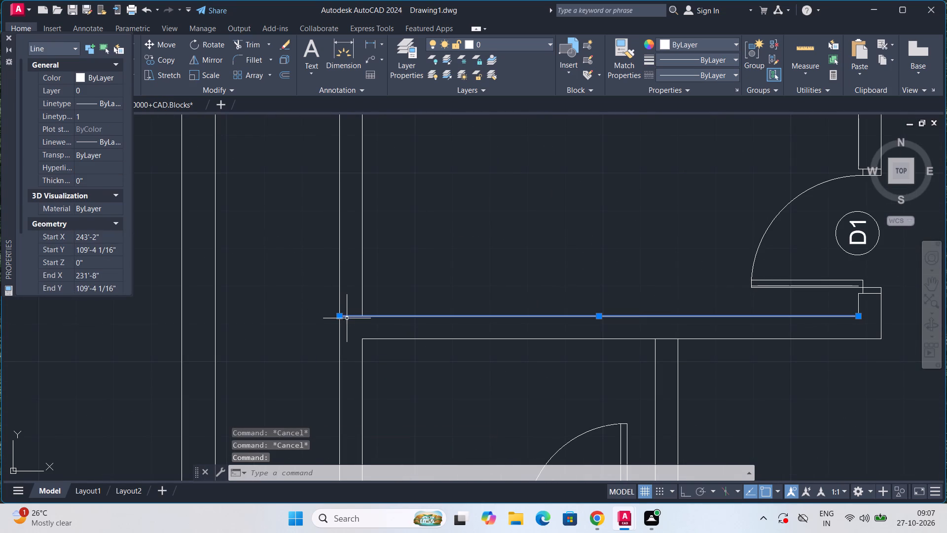
text(OFF)
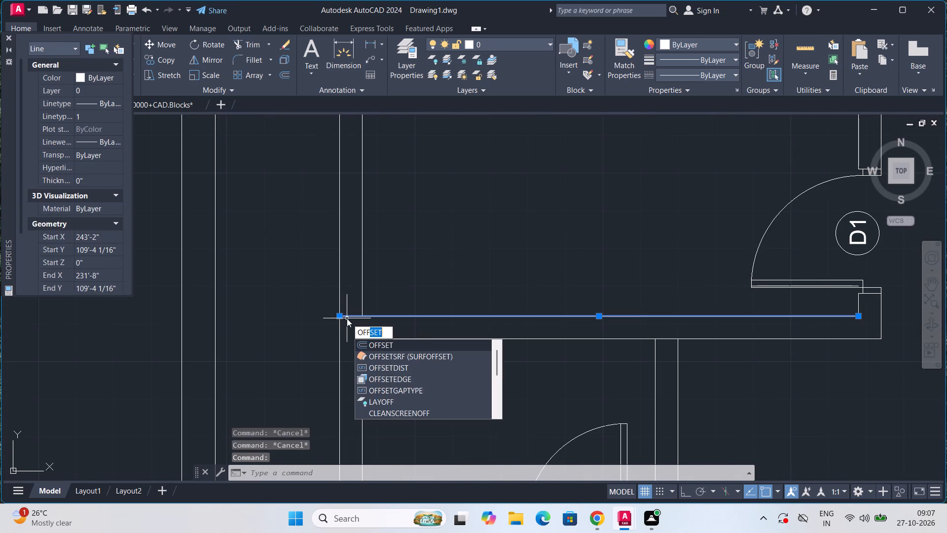
key(Return)
click(347, 318)
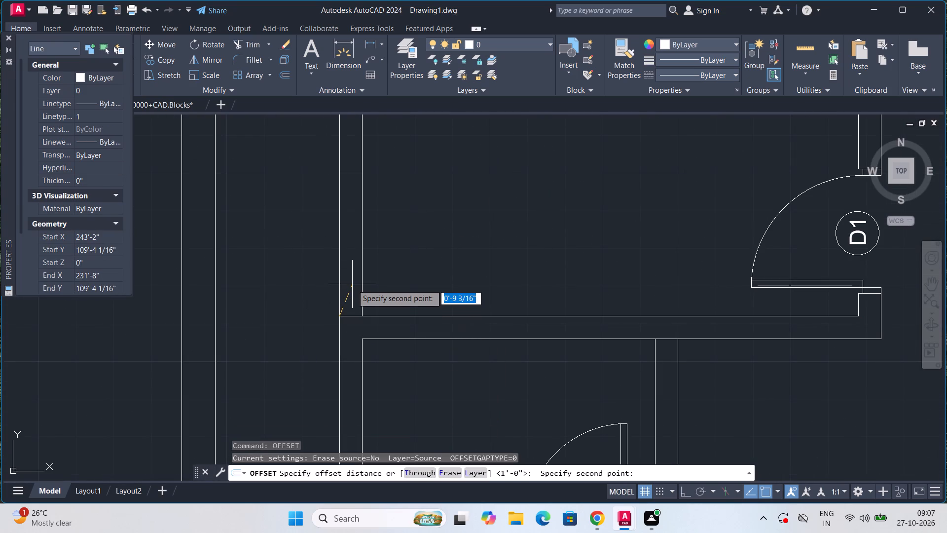
text(6")
key(Return)
click(352, 284)
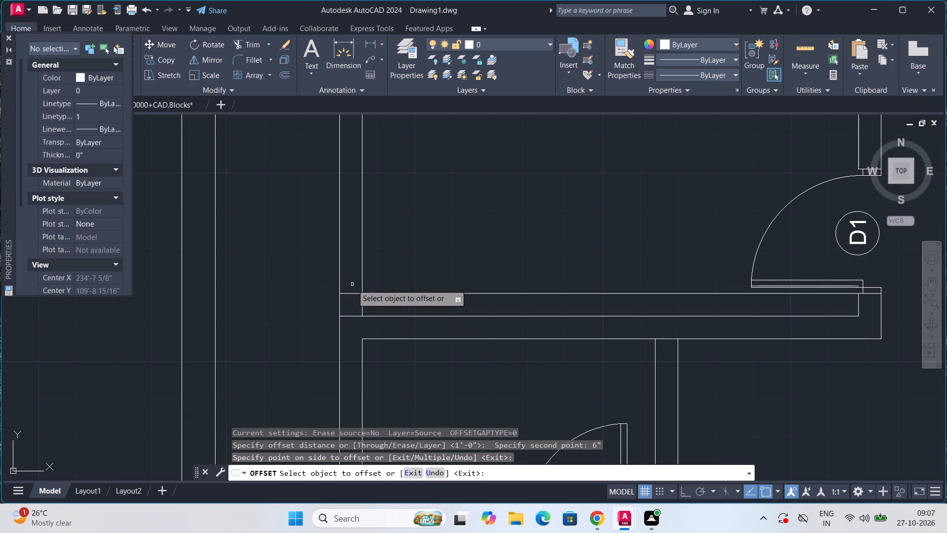
scroll(376, 333, down, 3)
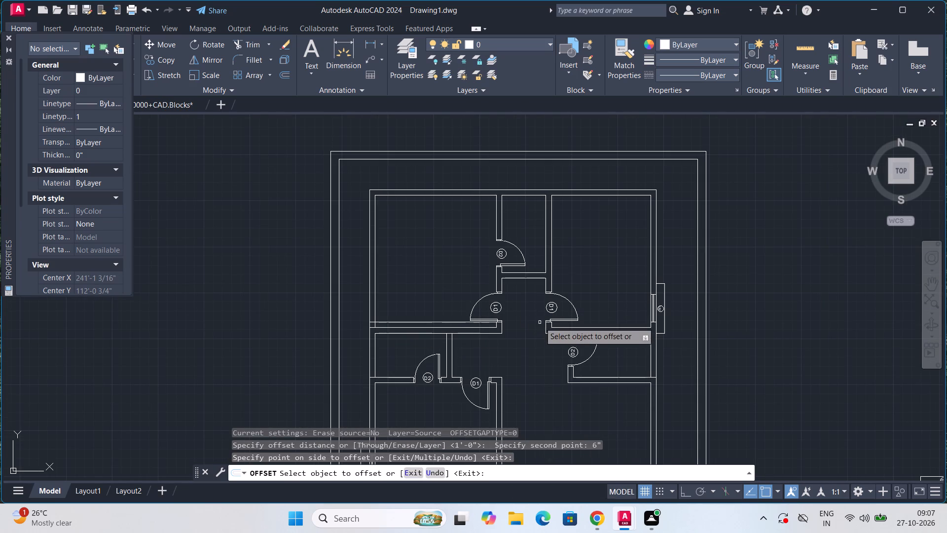
middle_drag(546, 400, 545, 284)
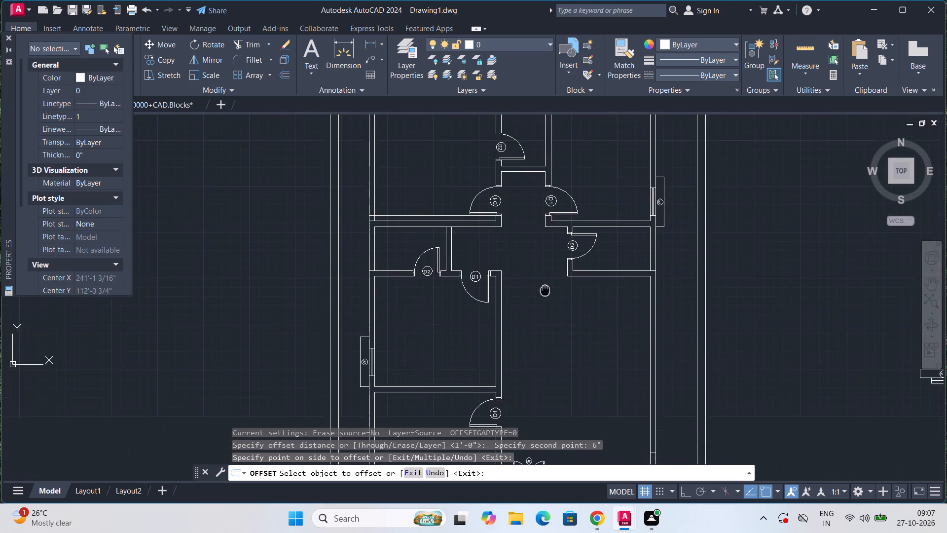
middle_drag(545, 284, 546, 270)
middle_drag(545, 337, 542, 313)
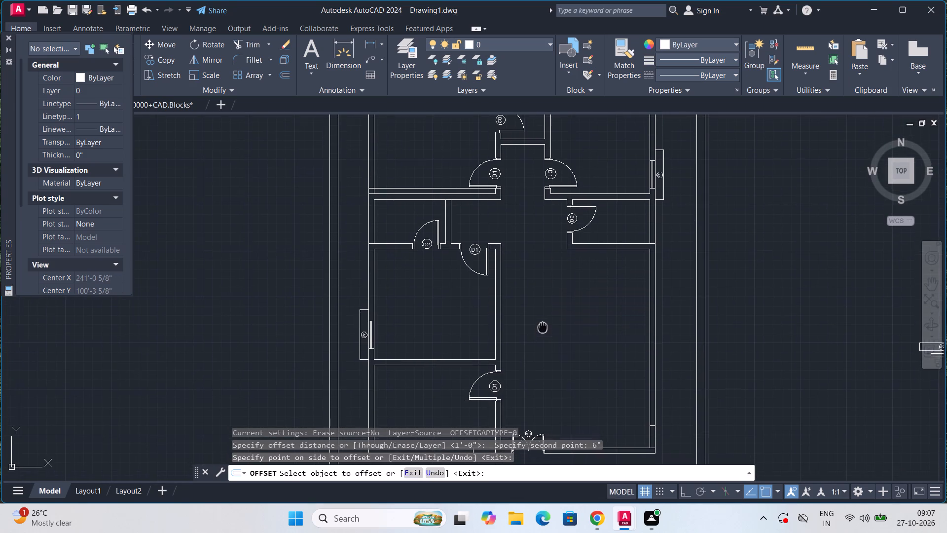
middle_drag(542, 313, 550, 261)
scroll(458, 311, up, 3)
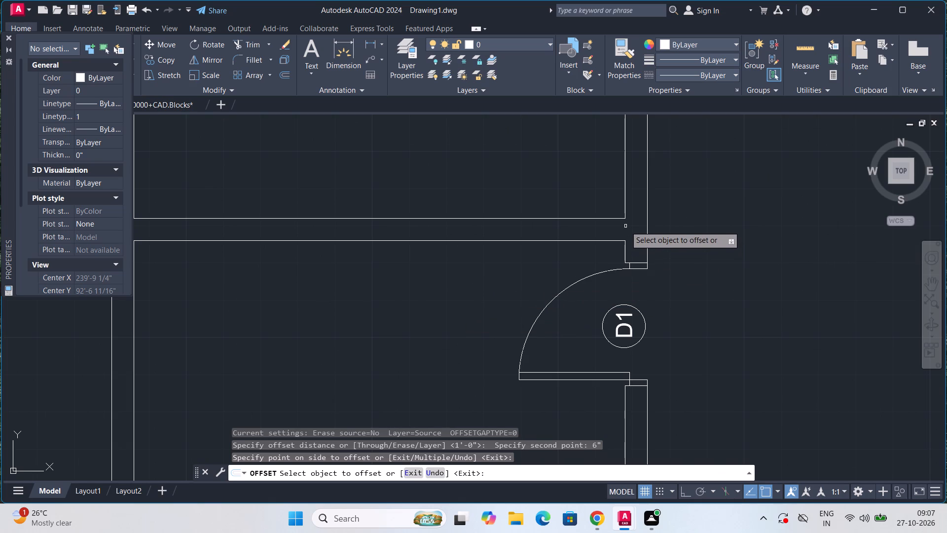
key(Escape)
key(Escape)
key(Escape)
key(Escape)
key(Escape)
key(Escape)
key(Escape)
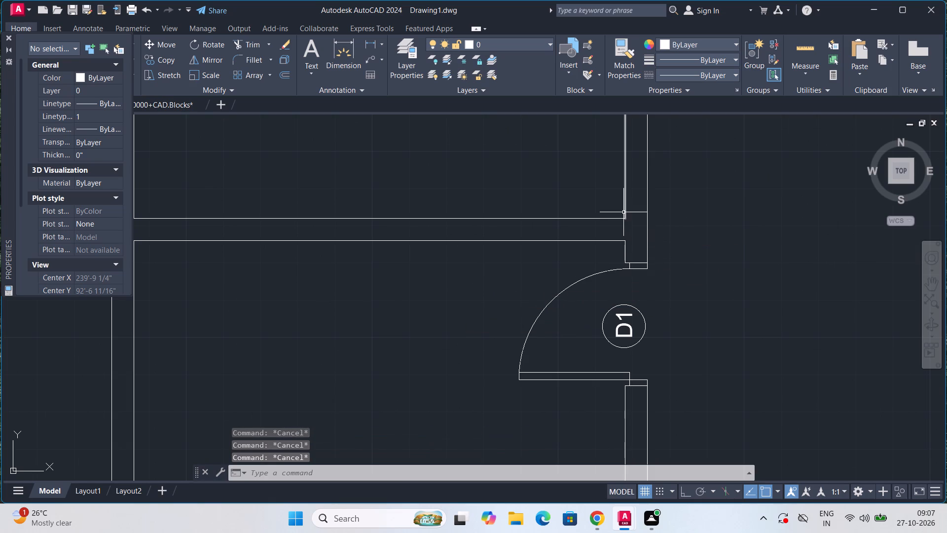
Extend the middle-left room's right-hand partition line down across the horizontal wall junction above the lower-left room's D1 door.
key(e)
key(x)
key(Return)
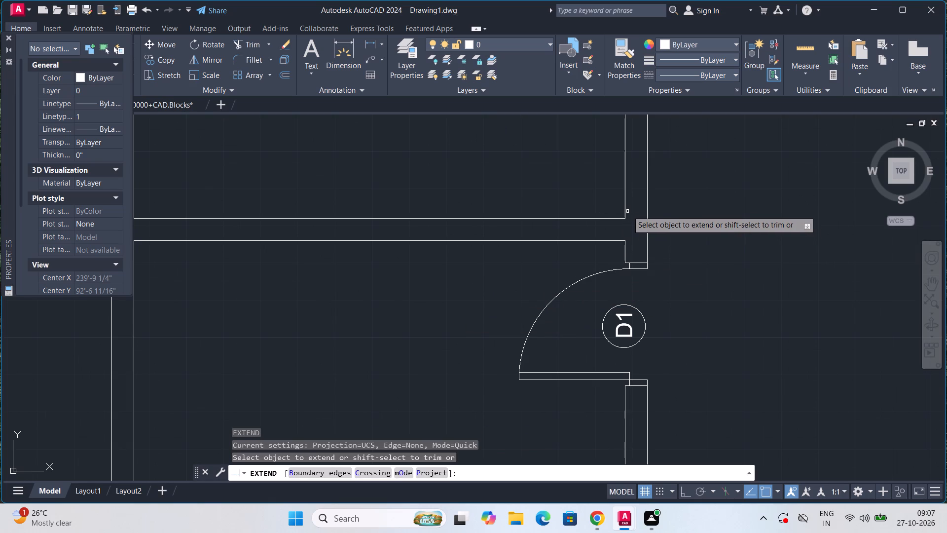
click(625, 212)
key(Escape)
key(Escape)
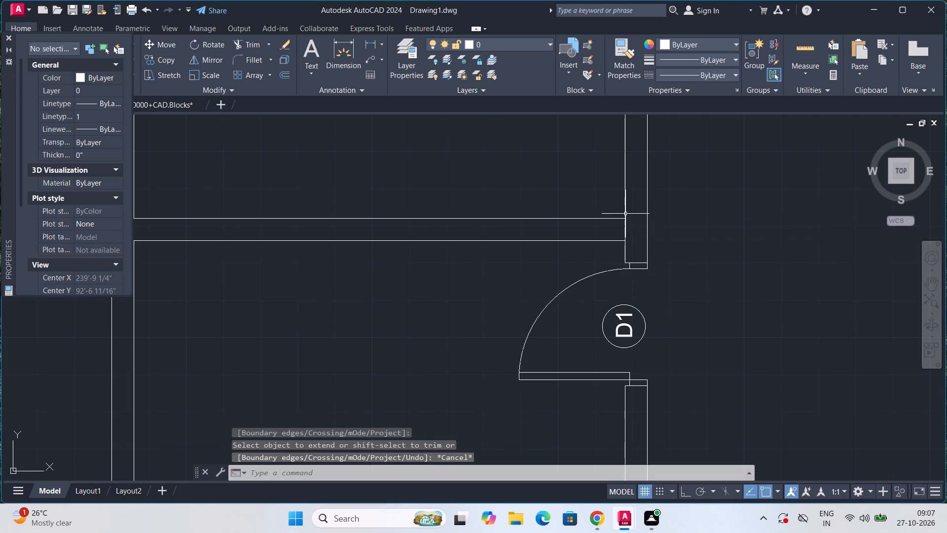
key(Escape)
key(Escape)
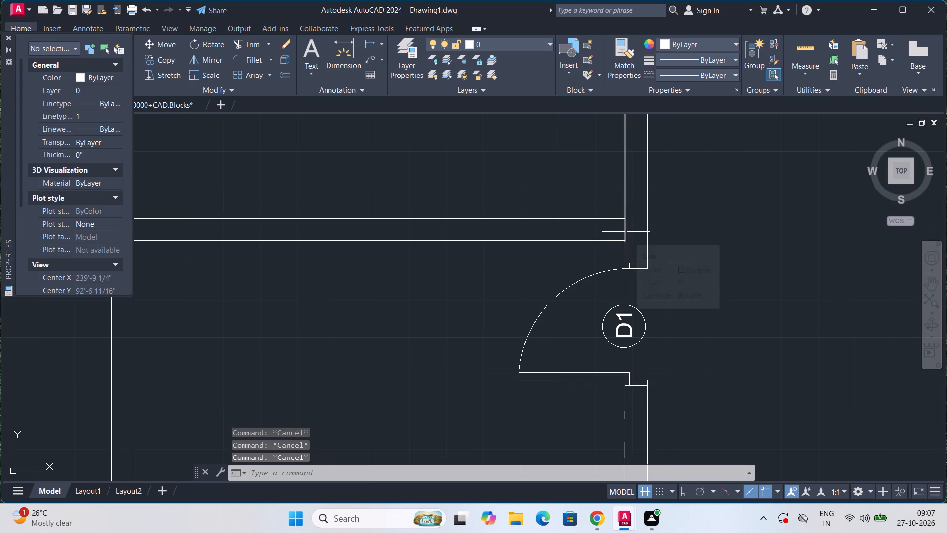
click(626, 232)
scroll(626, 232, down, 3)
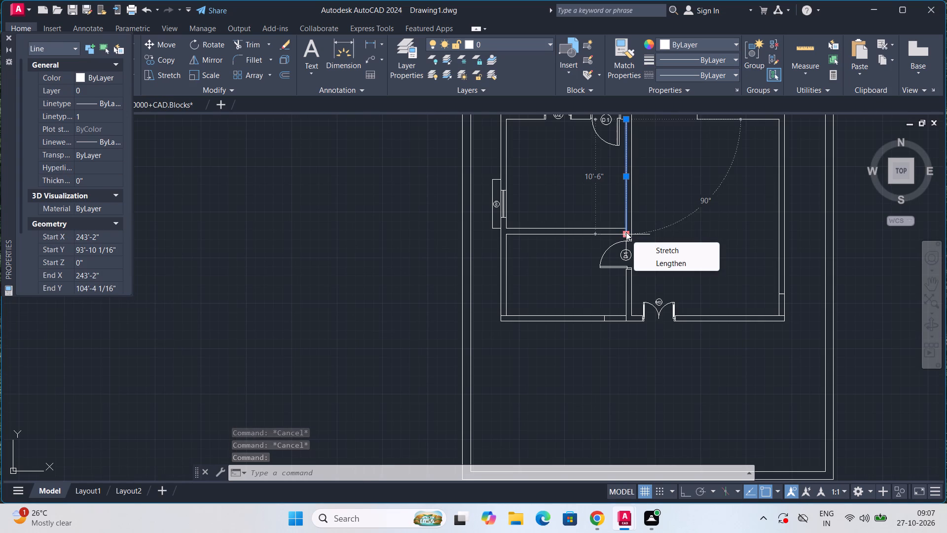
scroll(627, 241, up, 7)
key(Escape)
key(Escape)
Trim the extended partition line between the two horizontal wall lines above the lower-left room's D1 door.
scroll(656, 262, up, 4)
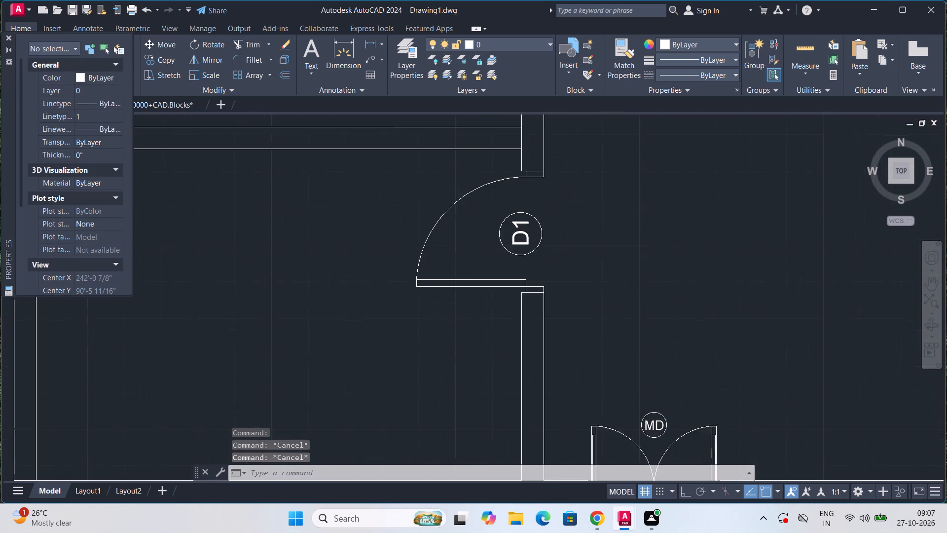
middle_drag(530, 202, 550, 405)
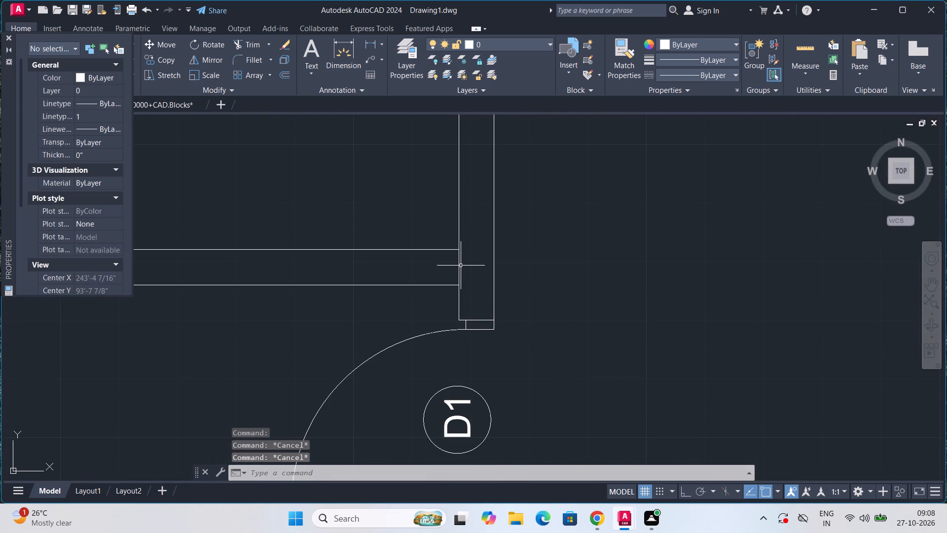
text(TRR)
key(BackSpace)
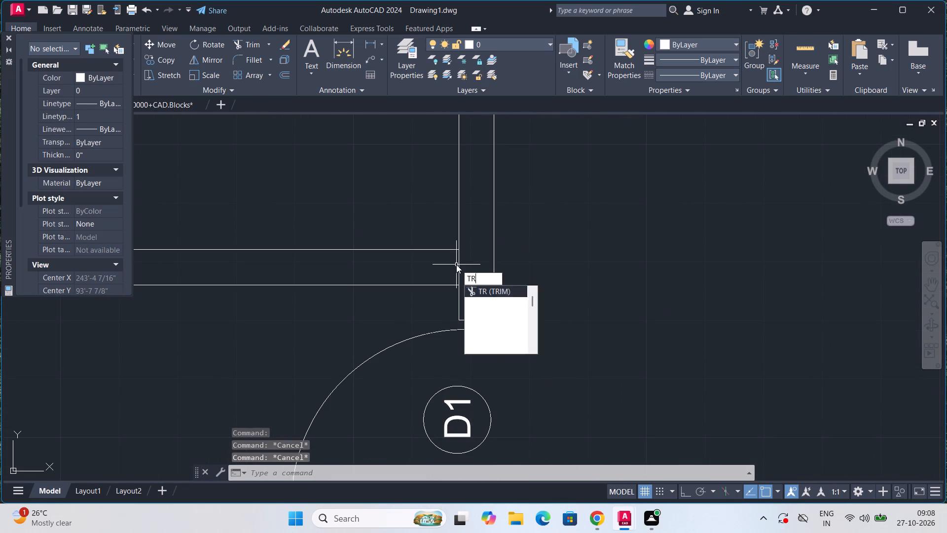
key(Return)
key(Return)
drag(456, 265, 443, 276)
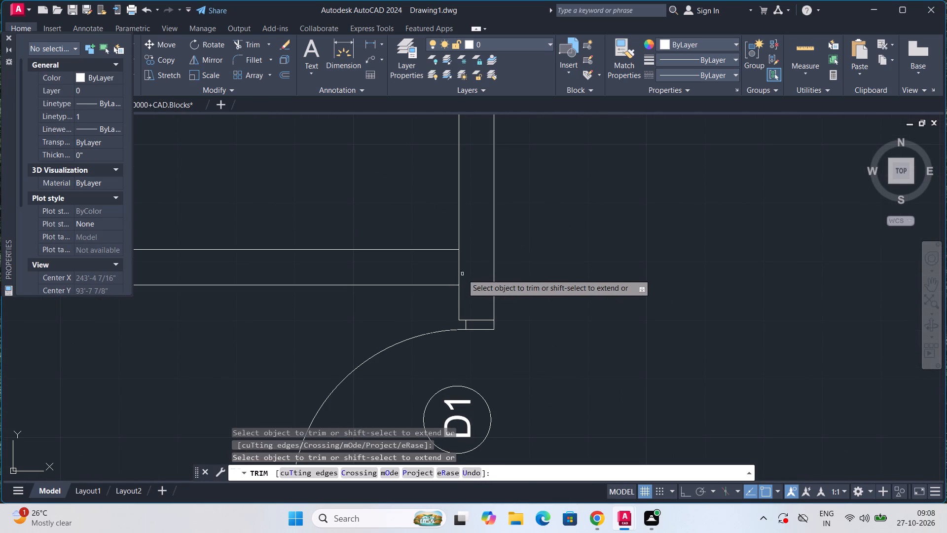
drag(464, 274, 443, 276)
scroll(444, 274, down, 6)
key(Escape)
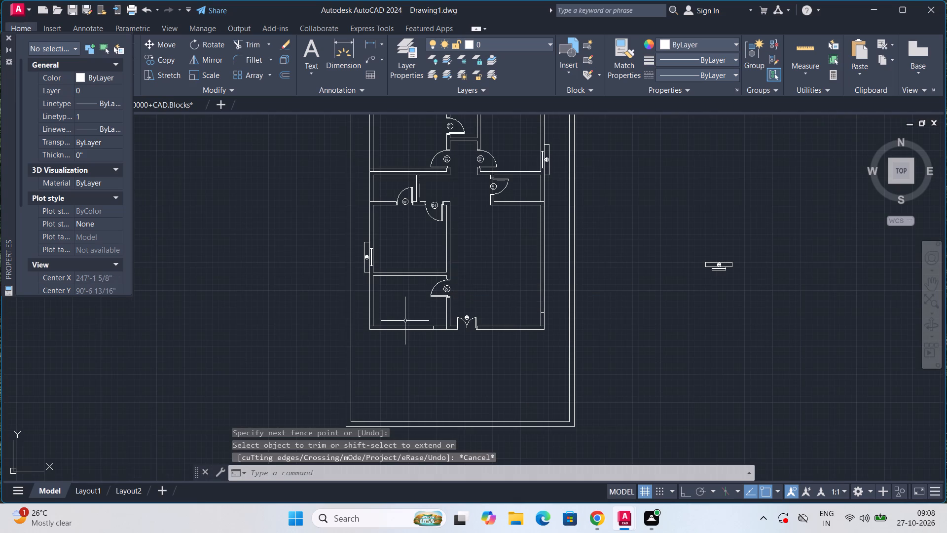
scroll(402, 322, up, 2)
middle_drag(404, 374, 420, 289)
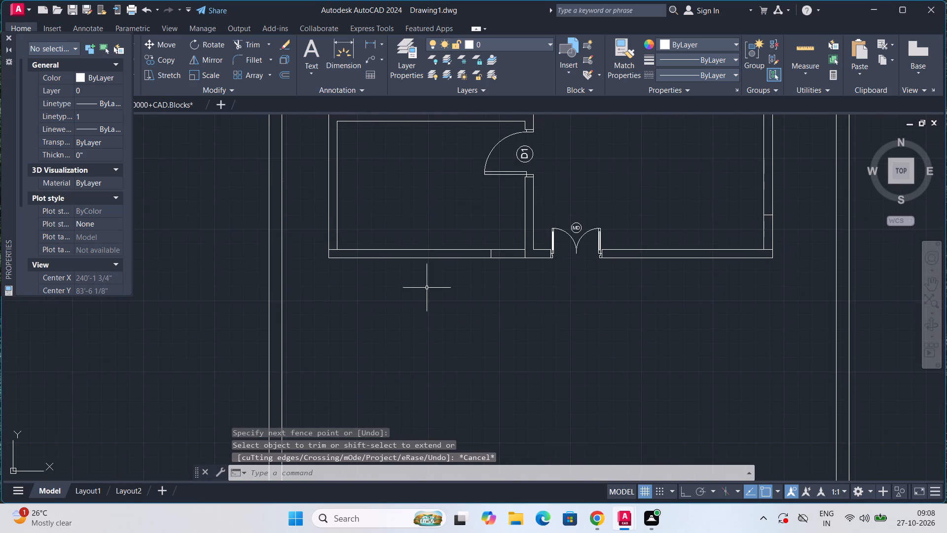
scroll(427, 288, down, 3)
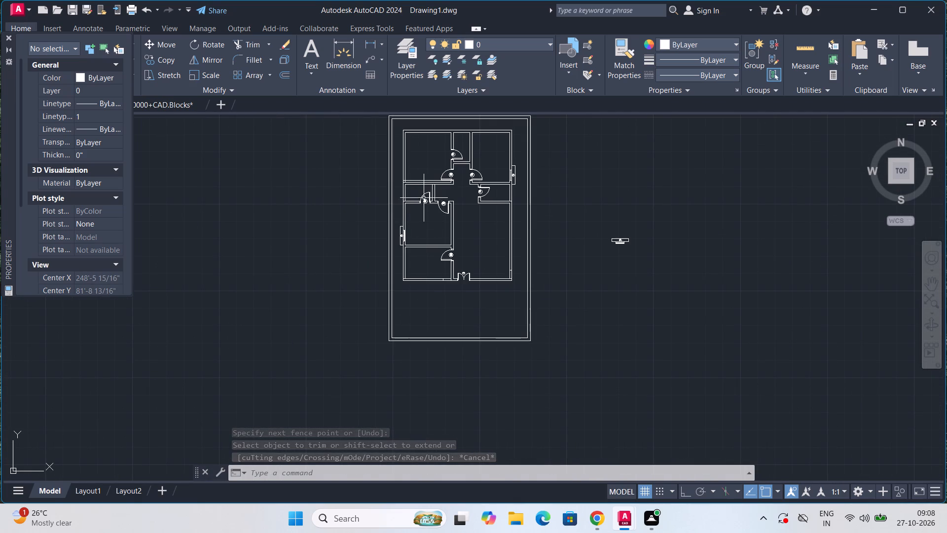
Copy the loose W2 window symbol onto the guide line in the lower-left room's bottom wall, beside the MD door.
scroll(447, 220, up, 2)
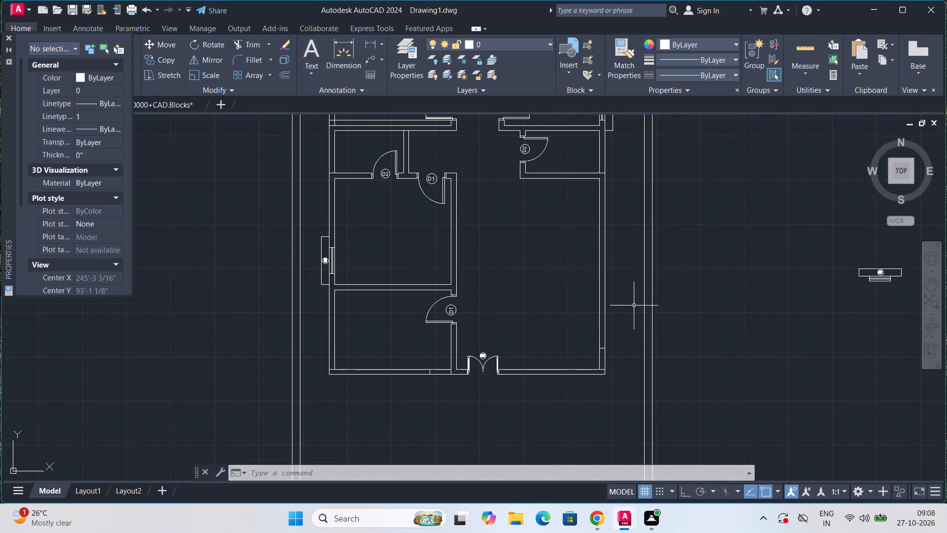
middle_drag(434, 241, 440, 461)
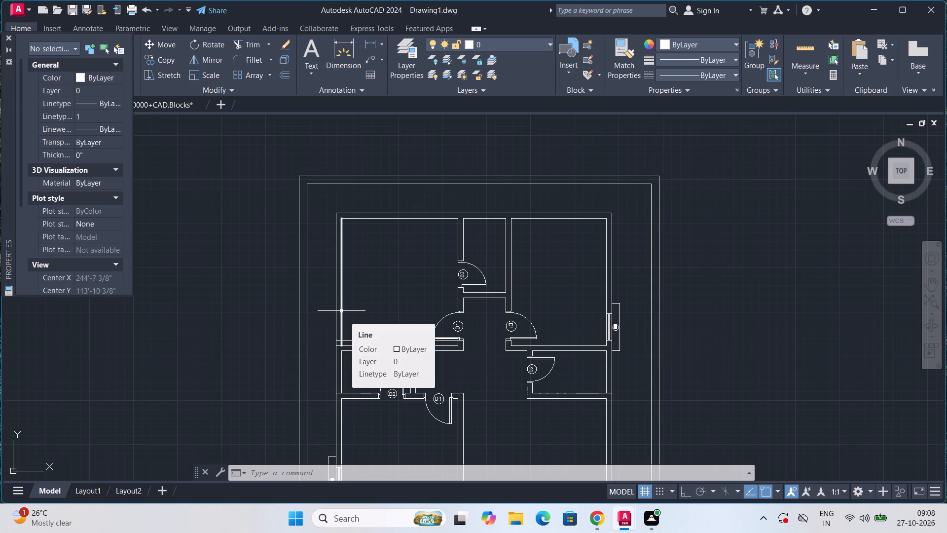
scroll(343, 311, down, 2)
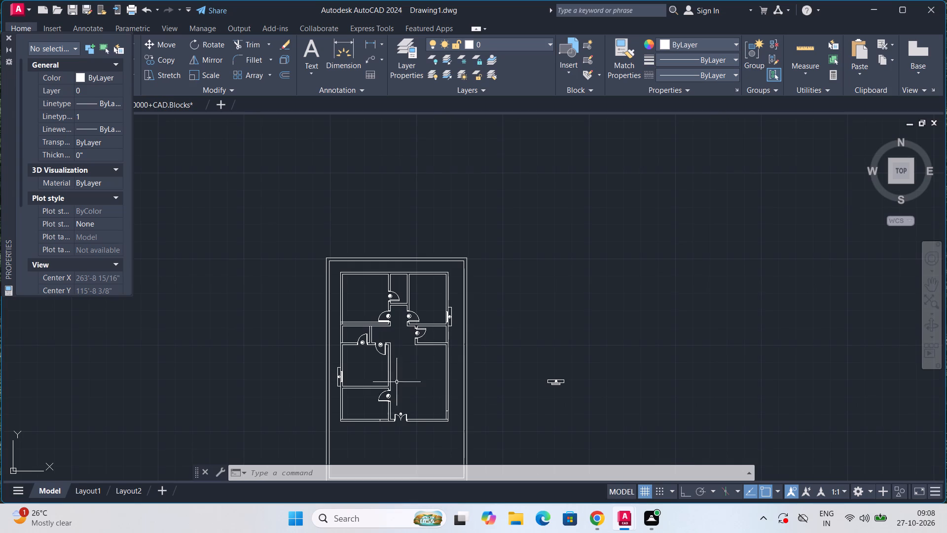
middle_drag(495, 380, 510, 255)
scroll(510, 255, up, 2)
key(Escape)
key(Escape)
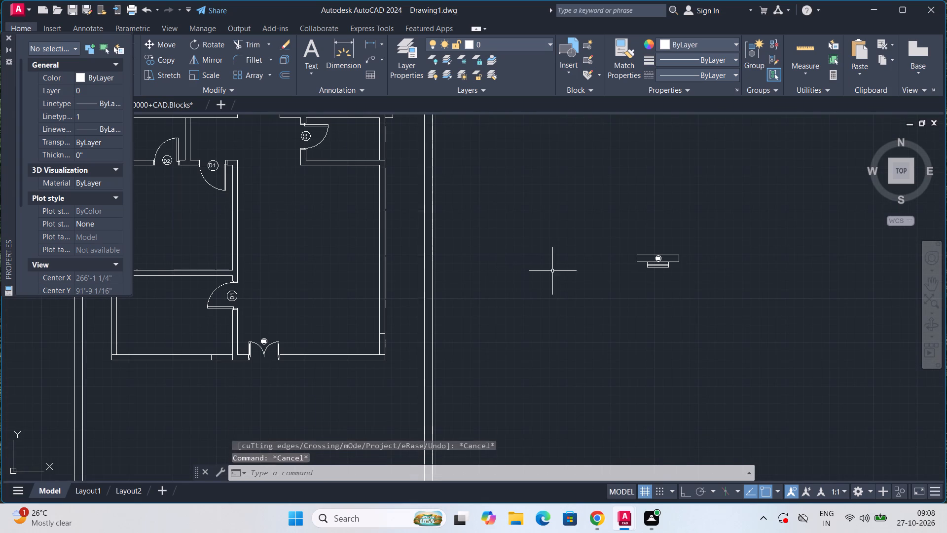
click(658, 261)
text(CO)
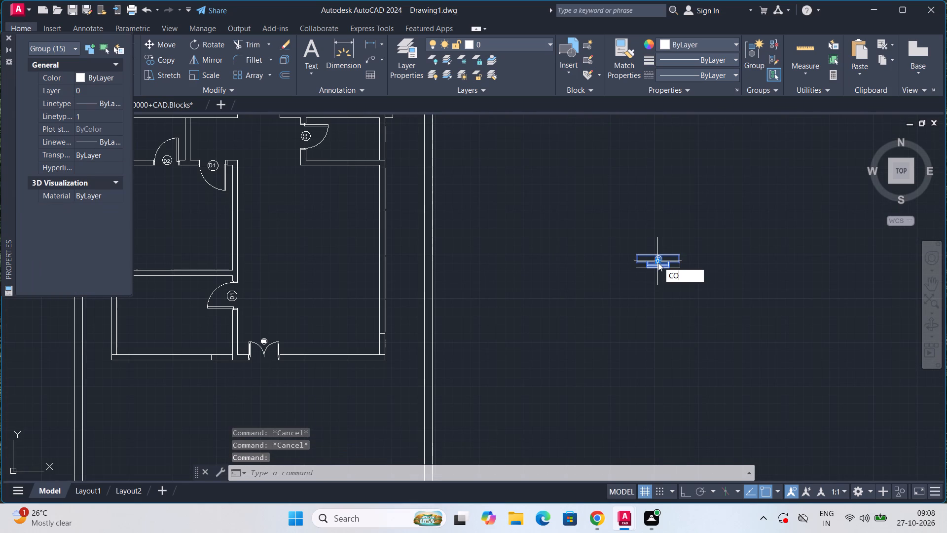
key(Return)
click(658, 266)
scroll(320, 326, up, 2)
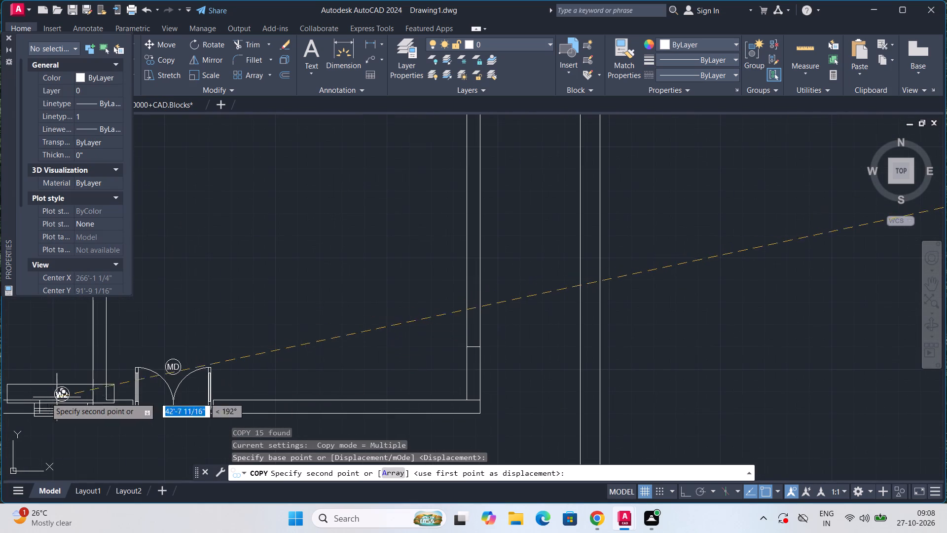
click(34, 397)
Place two more W2 copies: one at the guide in the large room's right exterior wall, one at the upper-left room's left wall.
scroll(84, 361, down, 2)
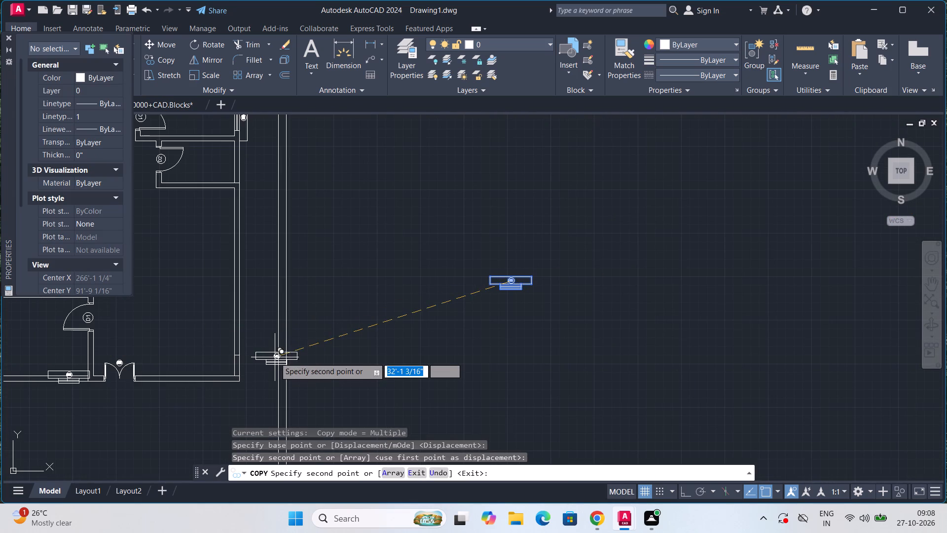
click(240, 355)
middle_drag(223, 318, 298, 483)
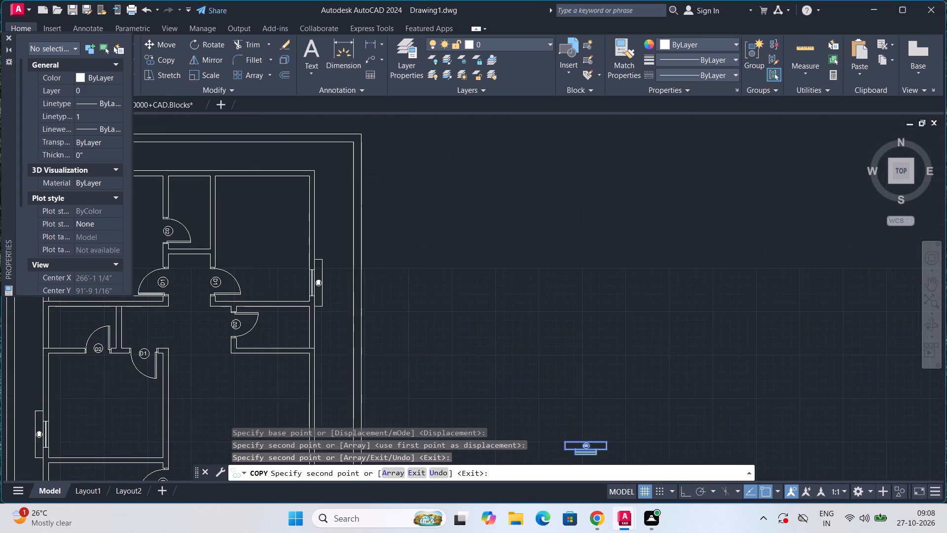
scroll(282, 411, down, 1)
middle_drag(241, 339, 409, 339)
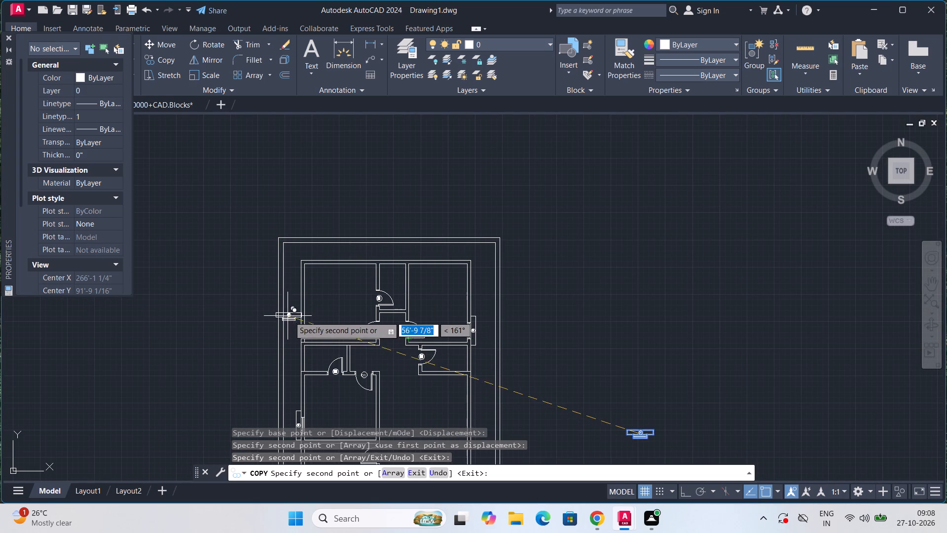
click(300, 317)
scroll(300, 317, up, 3)
key(Escape)
key(Escape)
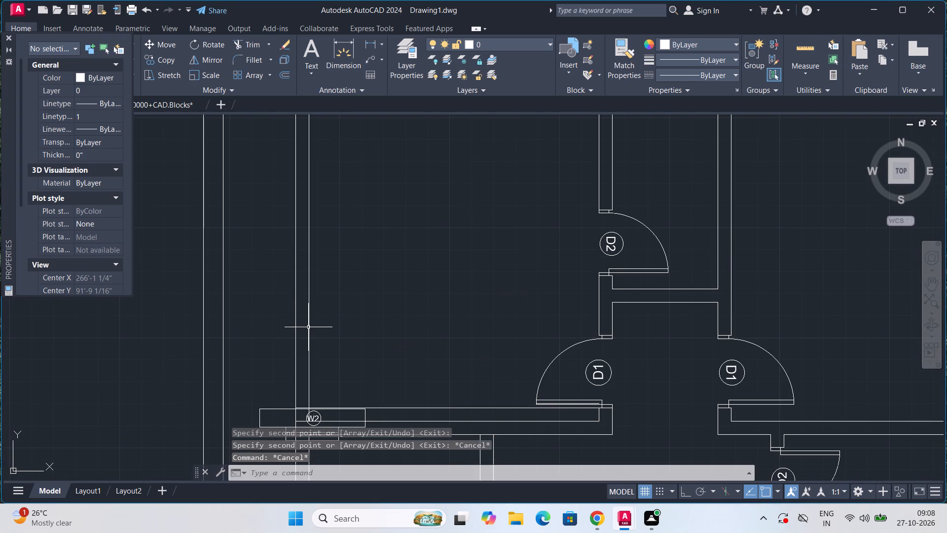
Move the upper-left room's W2 copy up the left exterior wall, clear of the horizontal wall junction.
scroll(309, 328, up, 1)
scroll(309, 328, down, 6)
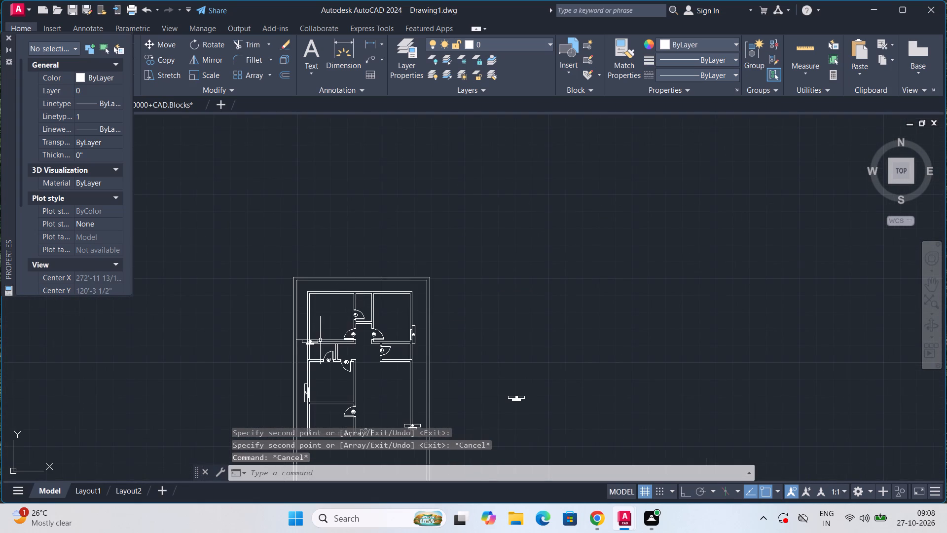
scroll(320, 340, up, 2)
middle_drag(316, 344, 355, 292)
scroll(344, 311, up, 3)
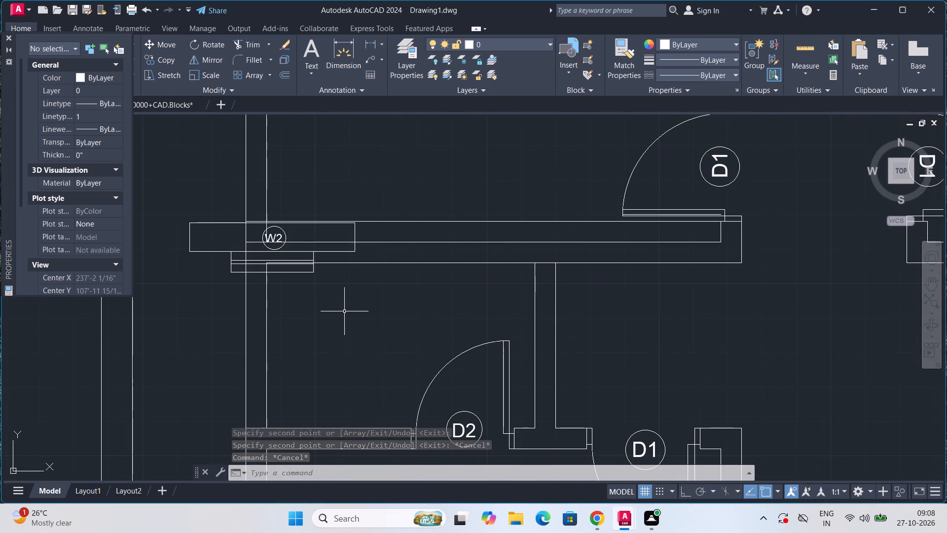
scroll(361, 296, down, 1)
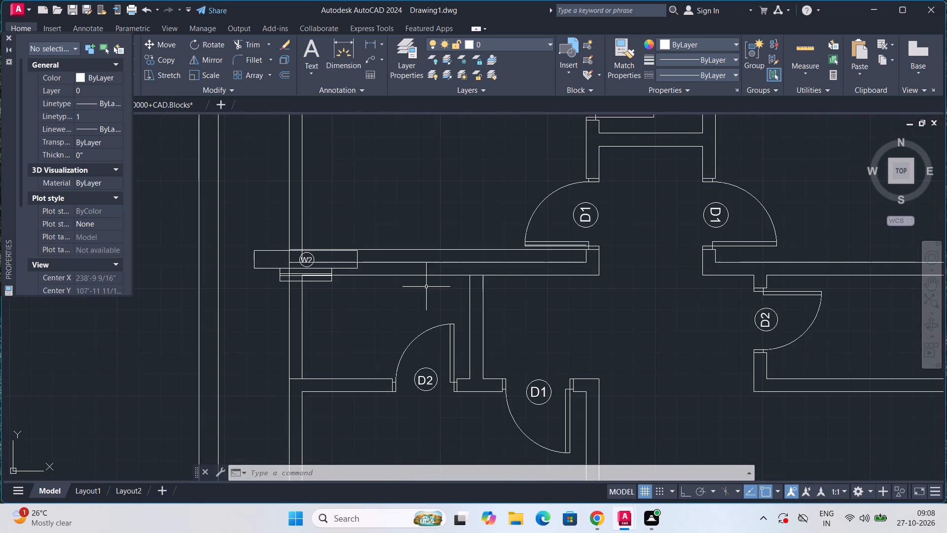
key(ctrl+z)
scroll(426, 294, down, 4)
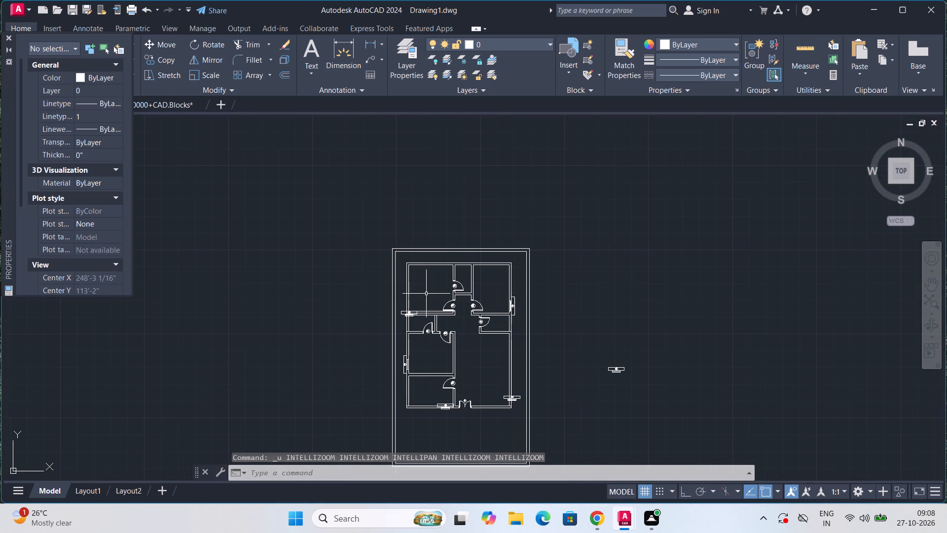
scroll(426, 294, up, 4)
middle_drag(353, 363, 357, 347)
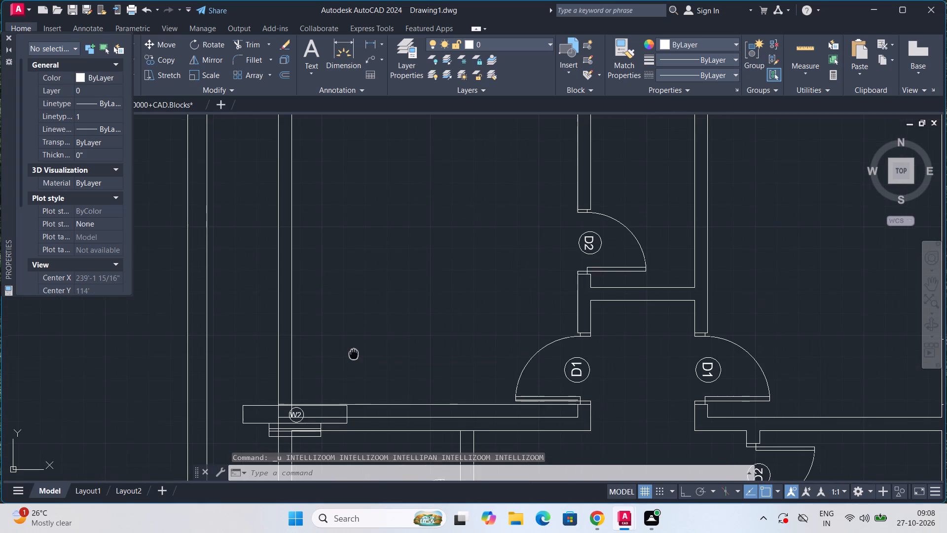
middle_drag(357, 347, 398, 280)
click(371, 322)
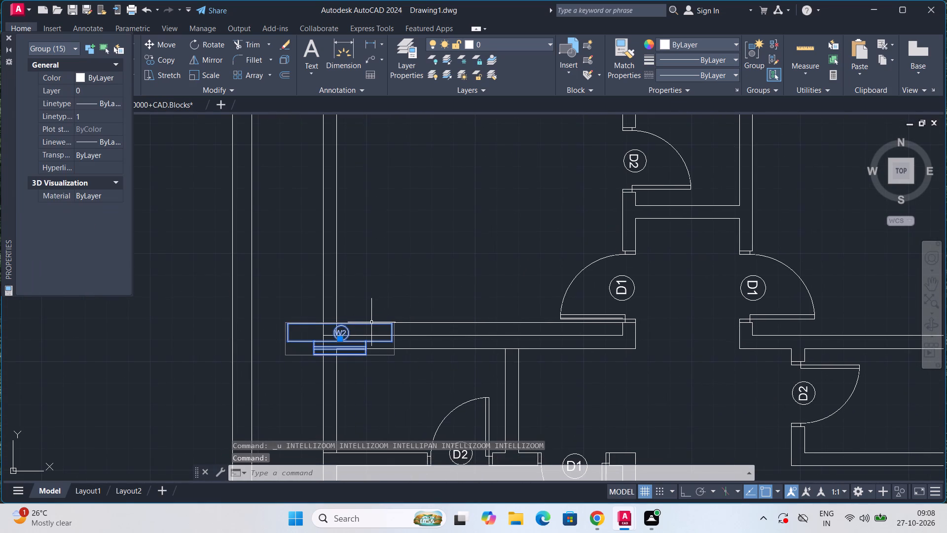
key(m)
key(Return)
click(371, 322)
click(379, 268)
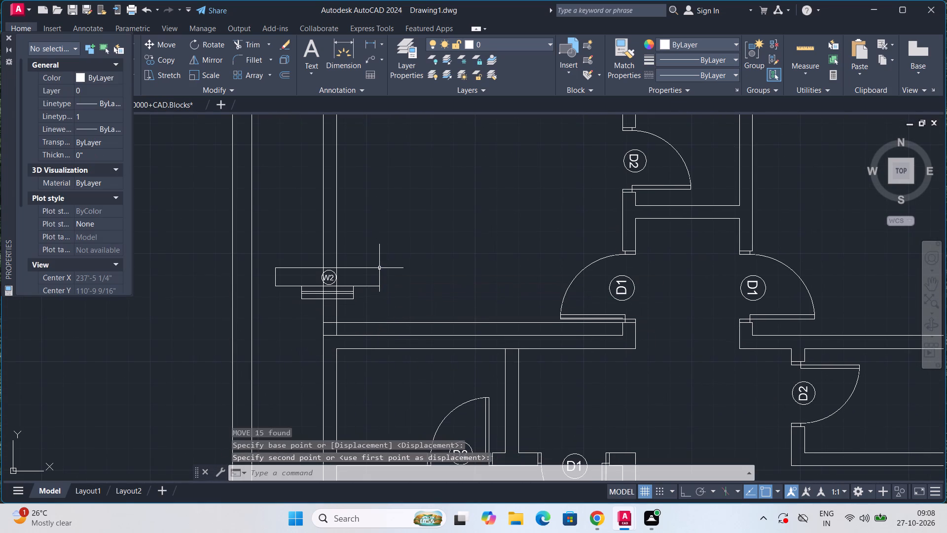
Rotate the upper-left room's W2 symbol 90° about its sill's lower-left corner with Ortho on, aligning it parallel to the left exterior wall.
scroll(379, 268, up, 2)
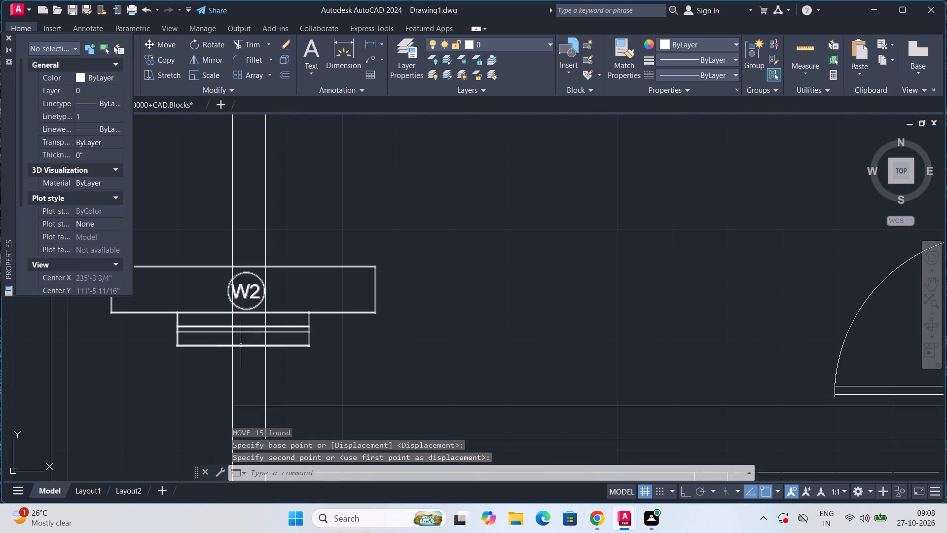
key(r)
key(o)
key(Return)
key(Return)
scroll(241, 345, up, 1)
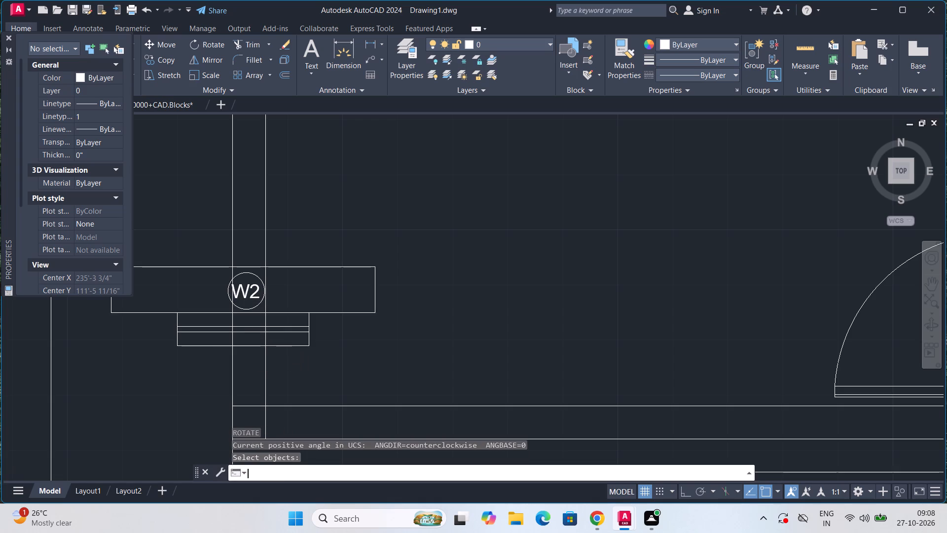
click(136, 348)
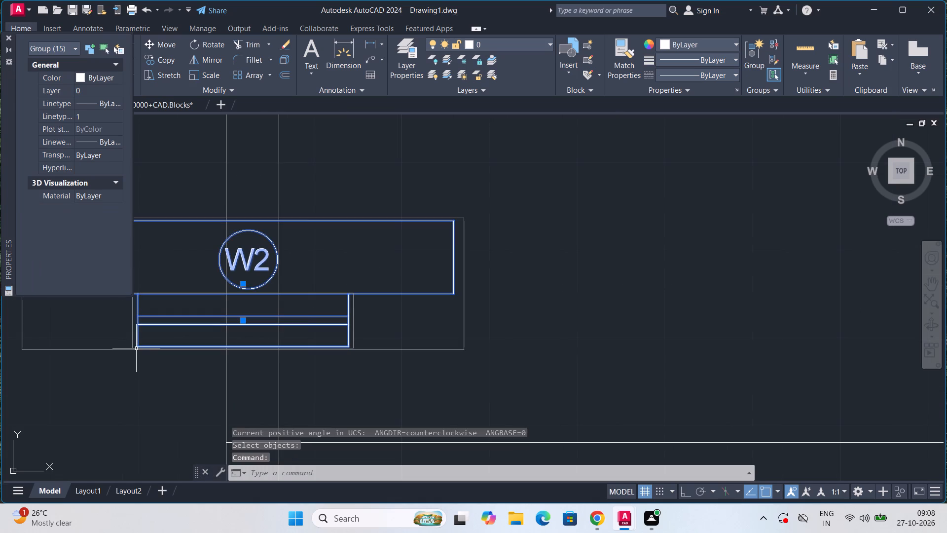
key(Return)
click(136, 348)
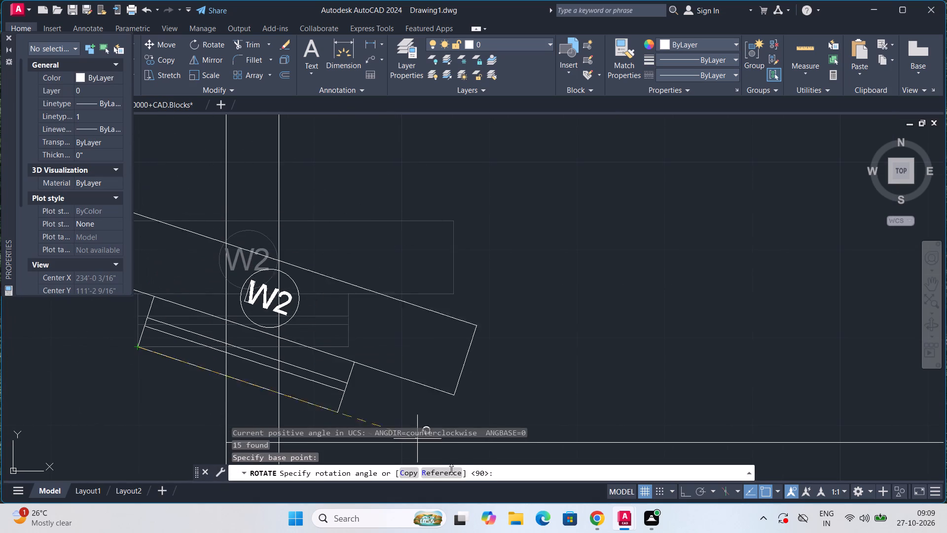
click(693, 487)
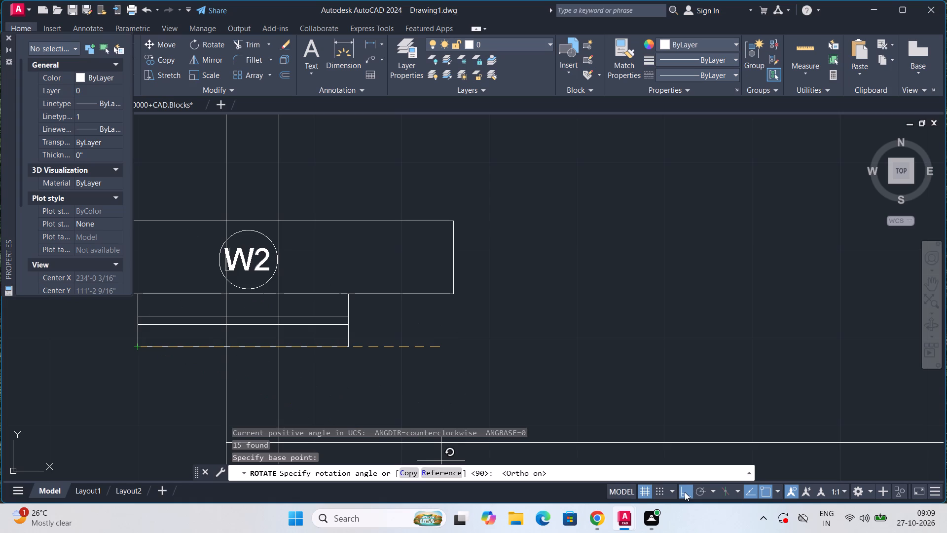
scroll(249, 124, down, 3)
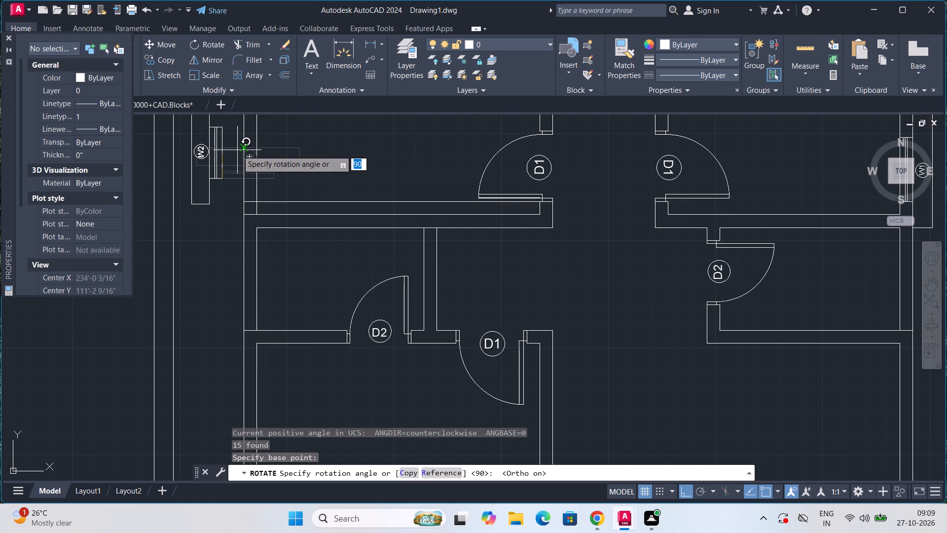
middle_drag(237, 150, 245, 298)
scroll(220, 275, up, 4)
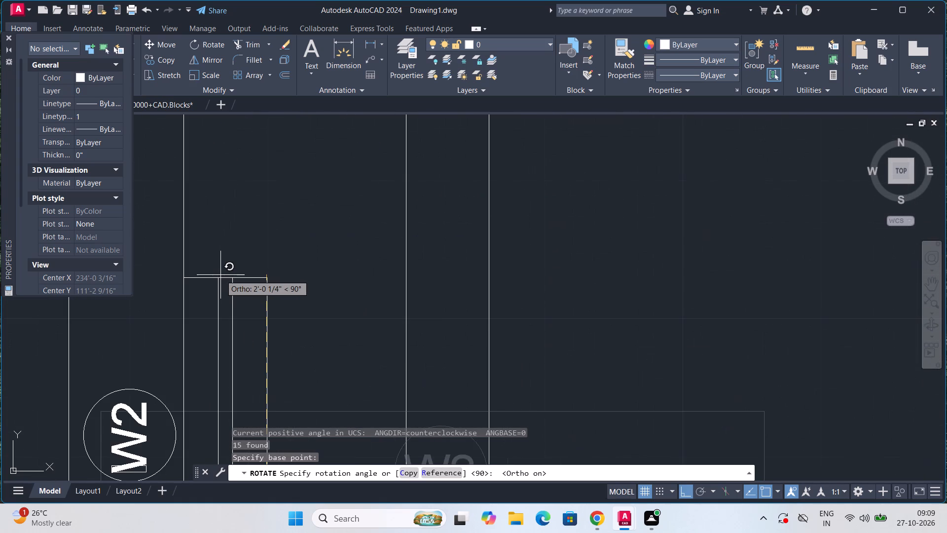
click(220, 274)
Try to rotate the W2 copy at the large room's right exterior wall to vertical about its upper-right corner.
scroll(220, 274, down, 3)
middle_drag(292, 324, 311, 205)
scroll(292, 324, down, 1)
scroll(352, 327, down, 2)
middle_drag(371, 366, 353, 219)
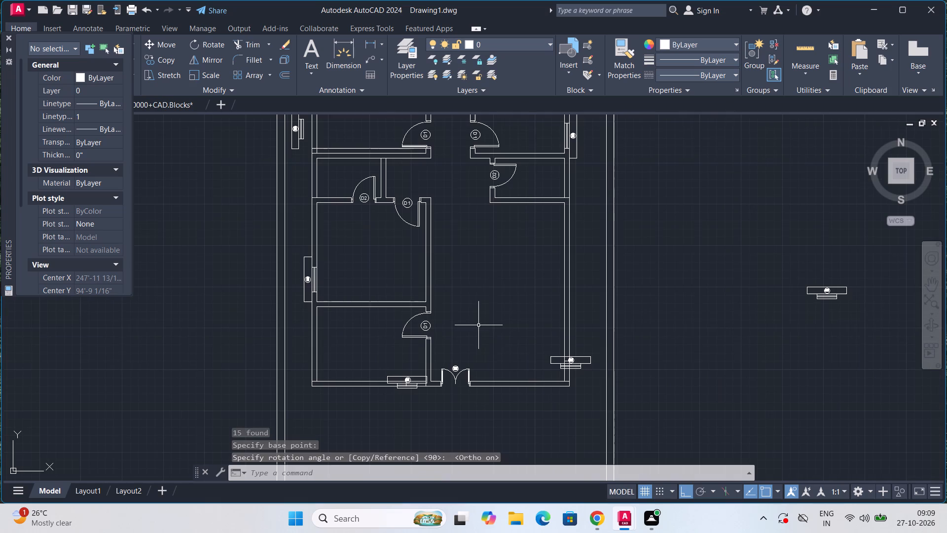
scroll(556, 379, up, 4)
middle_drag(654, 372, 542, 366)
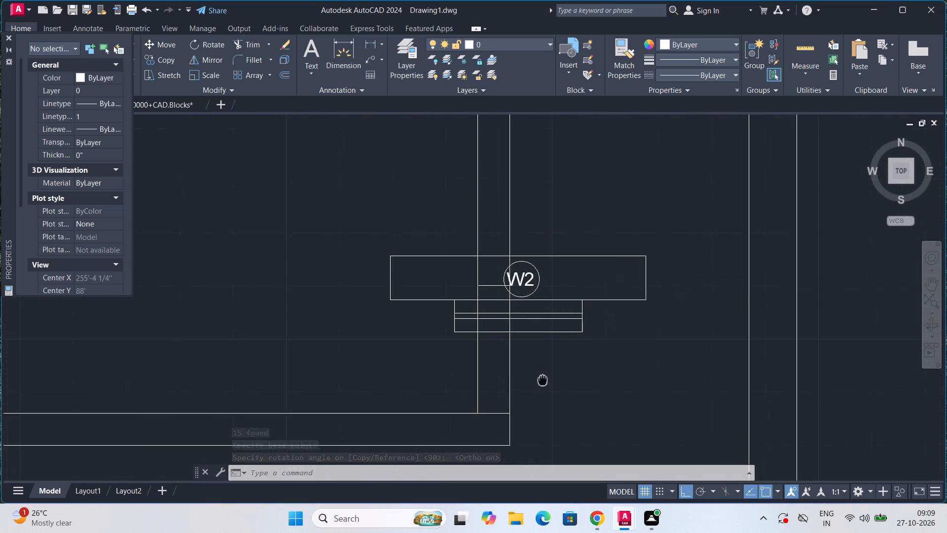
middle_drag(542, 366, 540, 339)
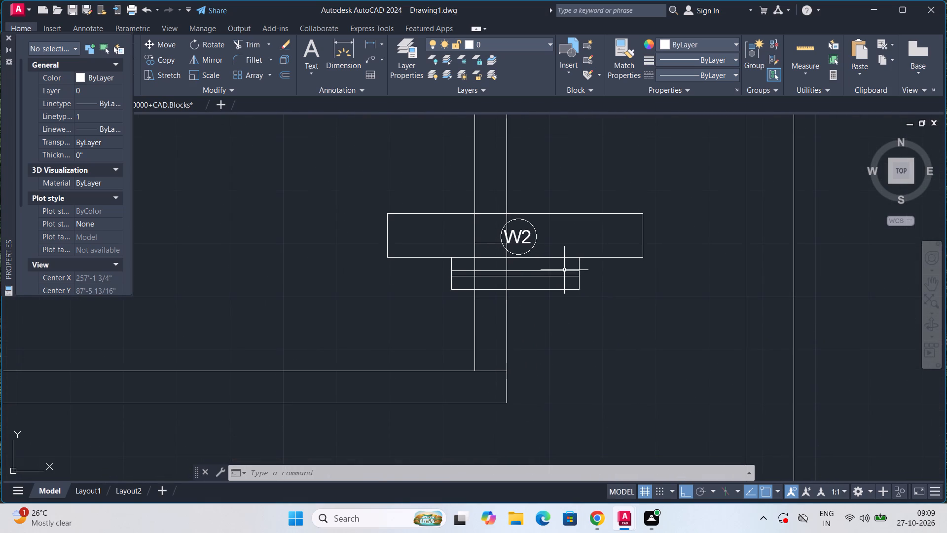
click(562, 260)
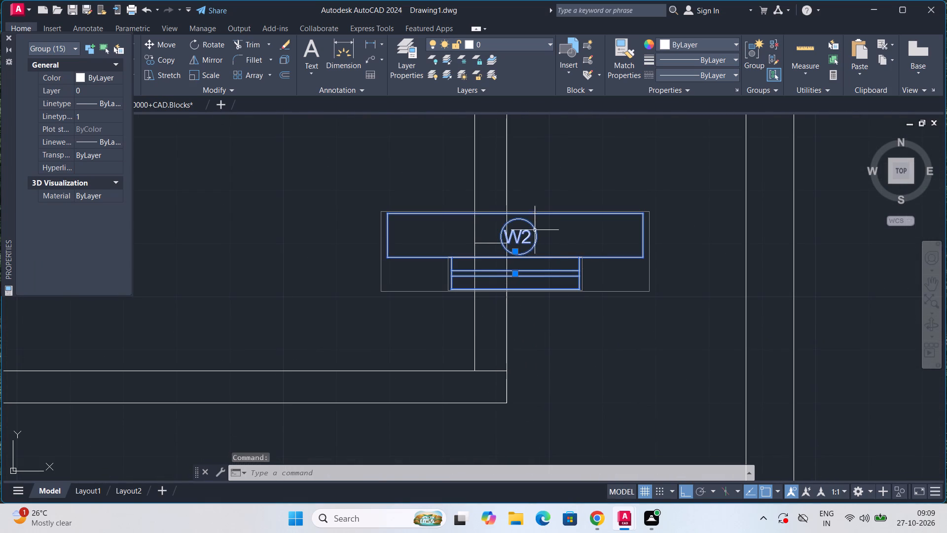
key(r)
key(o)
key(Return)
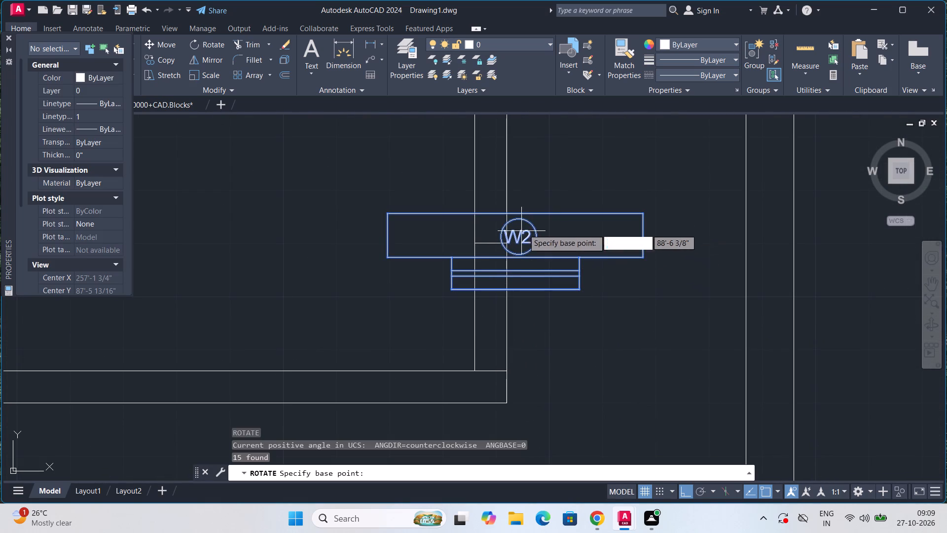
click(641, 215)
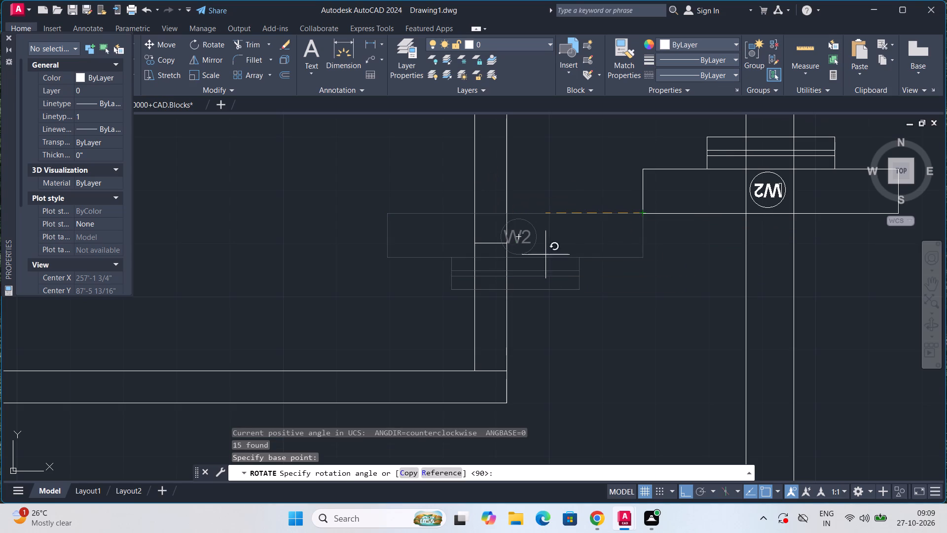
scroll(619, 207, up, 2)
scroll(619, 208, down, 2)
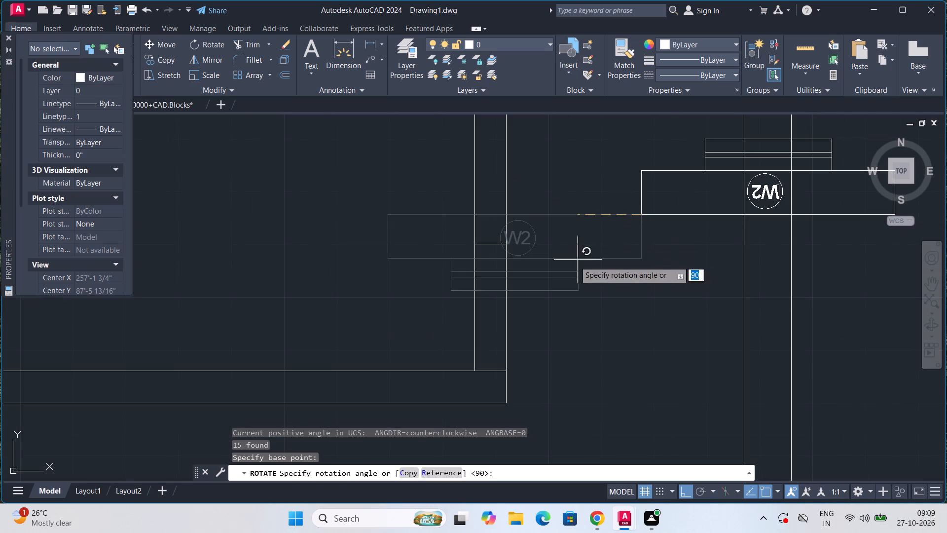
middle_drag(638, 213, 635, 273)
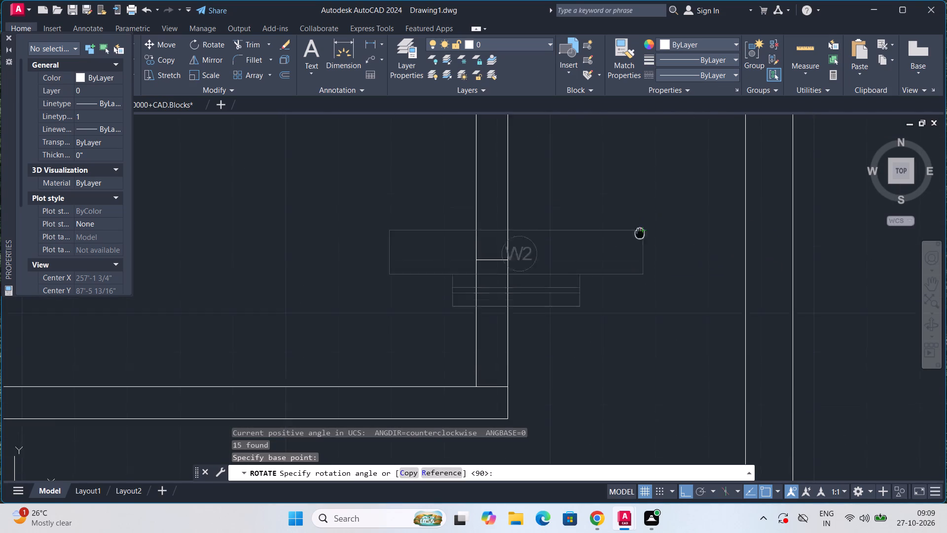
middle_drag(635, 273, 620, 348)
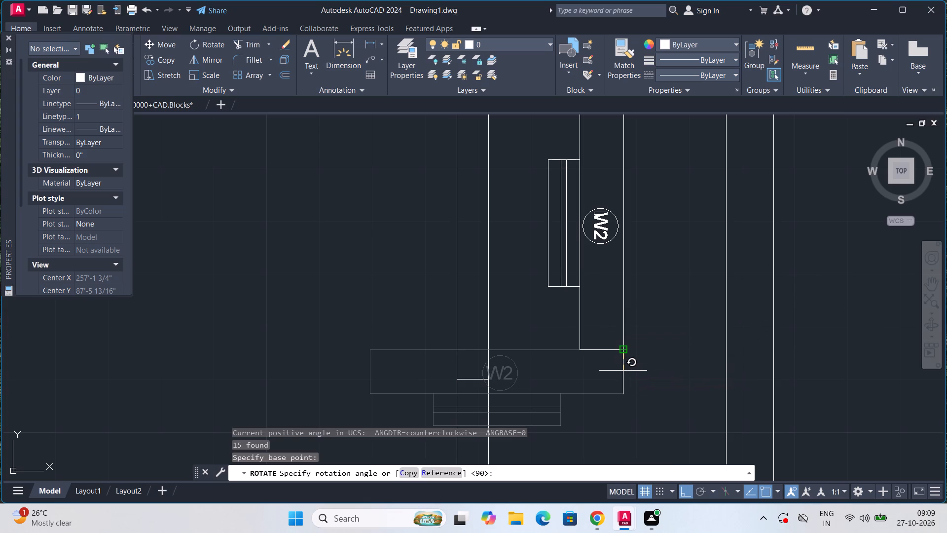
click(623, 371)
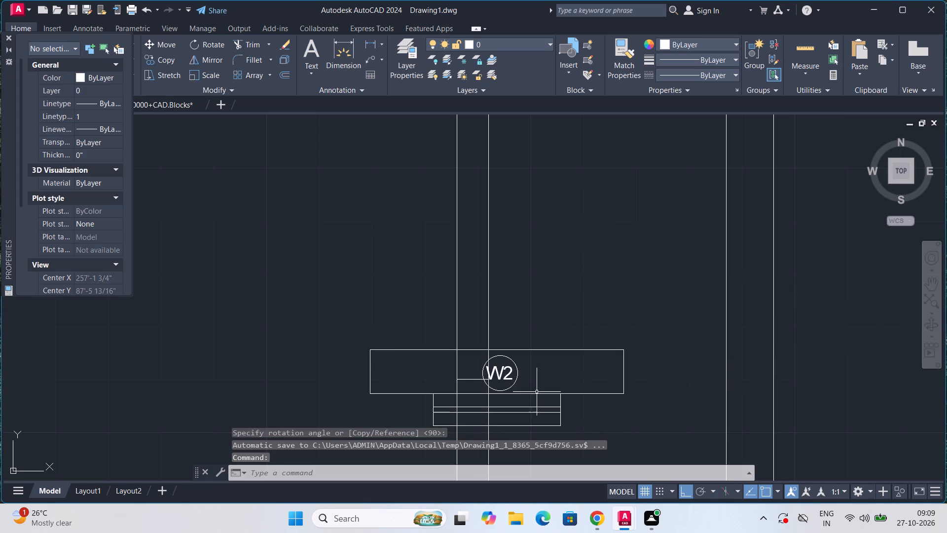
Rotate the large room's W2 symbol to vertical about its upper-right corner with Ortho on, its sill facing the right exterior wall.
key(r)
key(o)
key(Return)
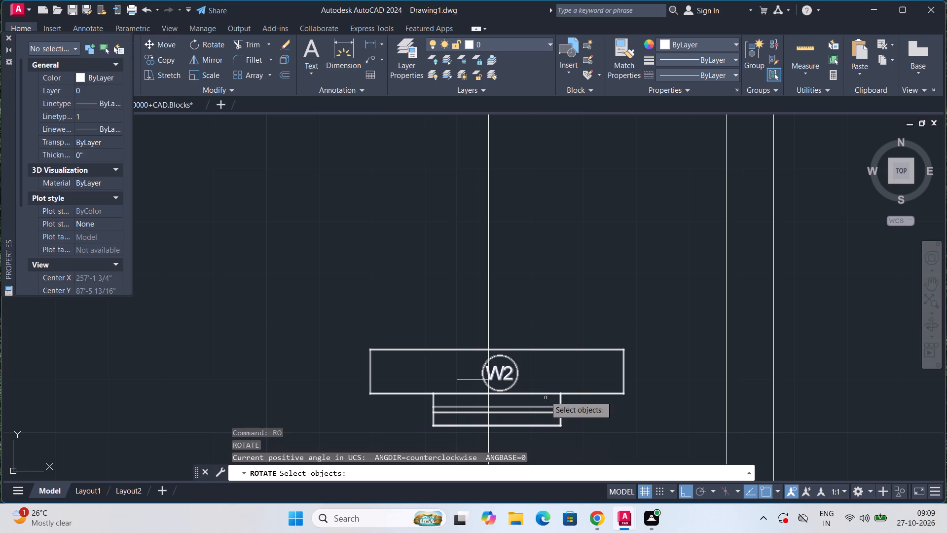
click(542, 392)
key(Return)
key(Return)
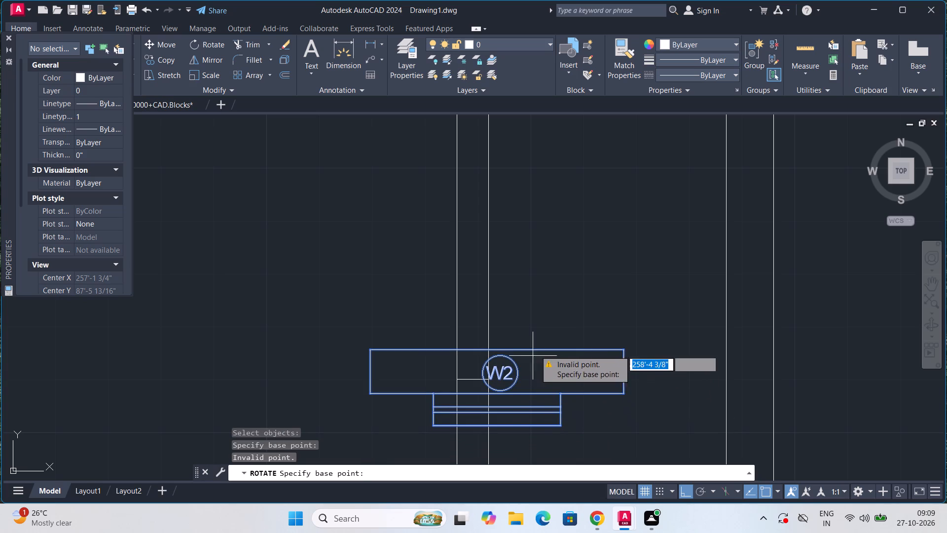
click(616, 349)
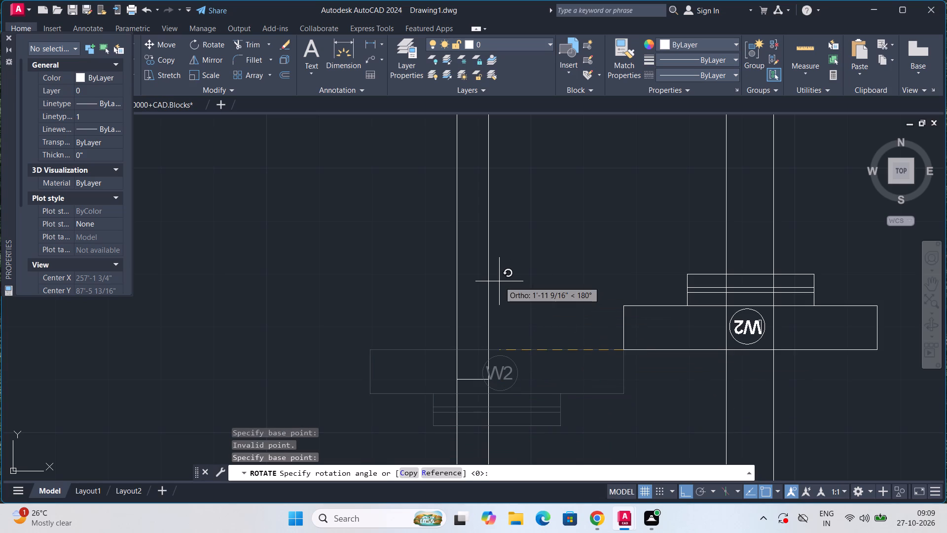
click(693, 494)
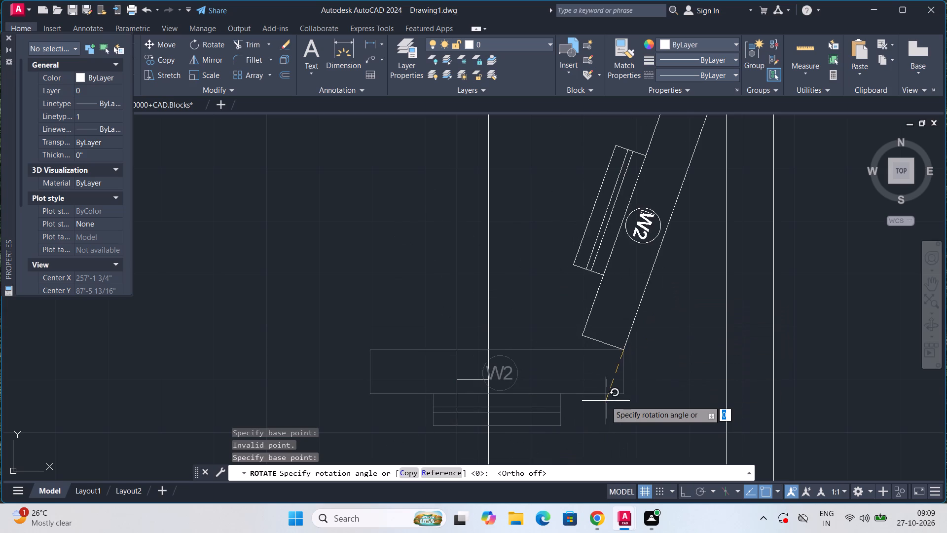
click(690, 496)
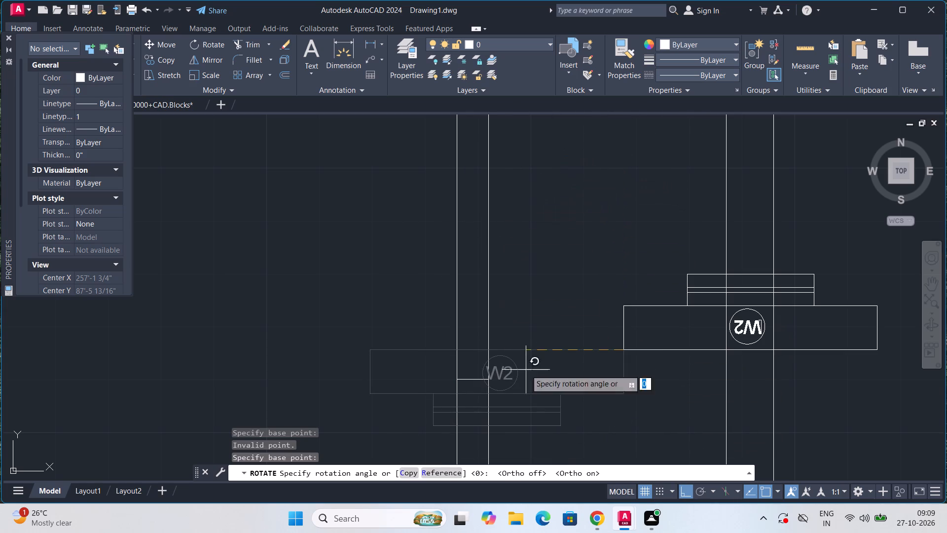
click(610, 400)
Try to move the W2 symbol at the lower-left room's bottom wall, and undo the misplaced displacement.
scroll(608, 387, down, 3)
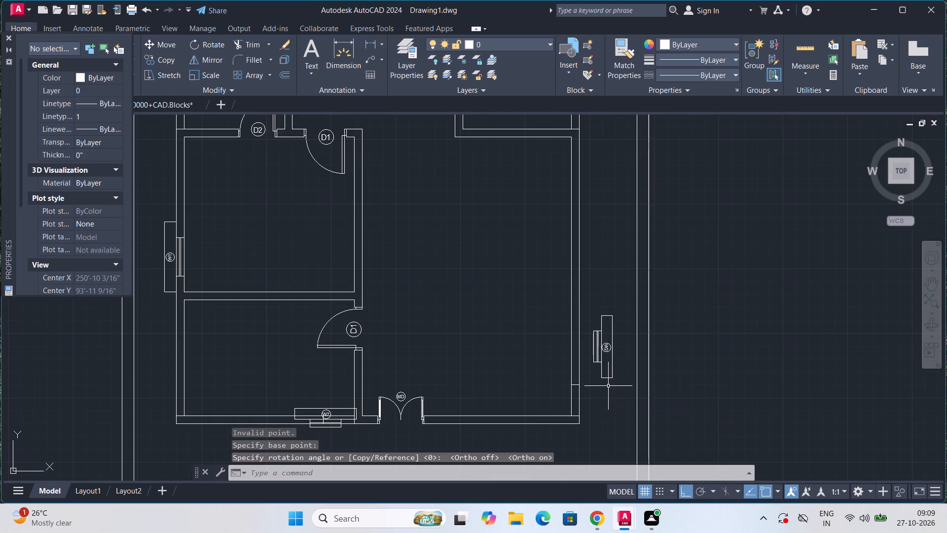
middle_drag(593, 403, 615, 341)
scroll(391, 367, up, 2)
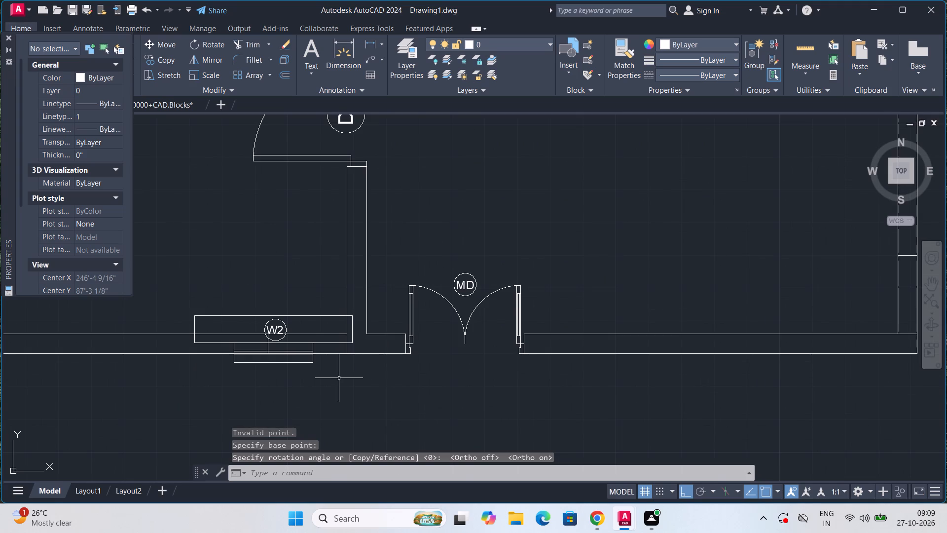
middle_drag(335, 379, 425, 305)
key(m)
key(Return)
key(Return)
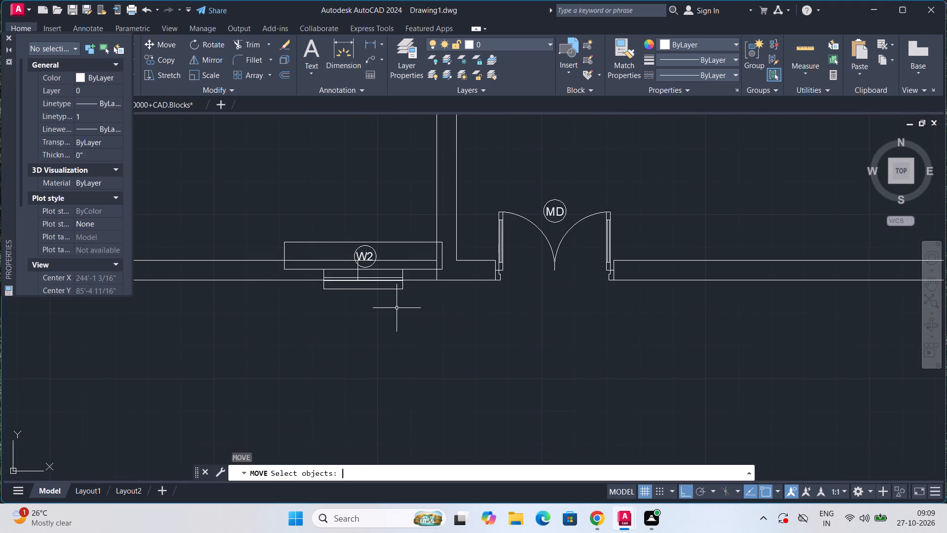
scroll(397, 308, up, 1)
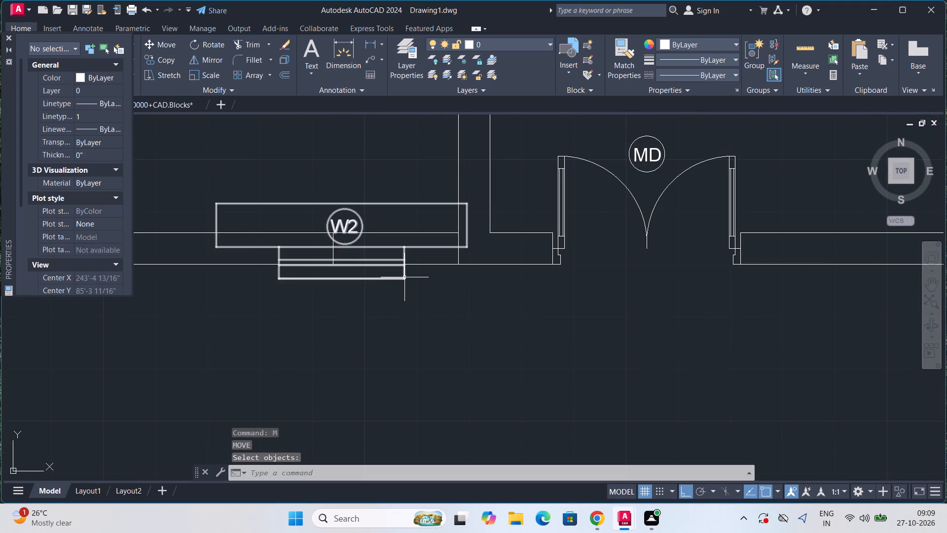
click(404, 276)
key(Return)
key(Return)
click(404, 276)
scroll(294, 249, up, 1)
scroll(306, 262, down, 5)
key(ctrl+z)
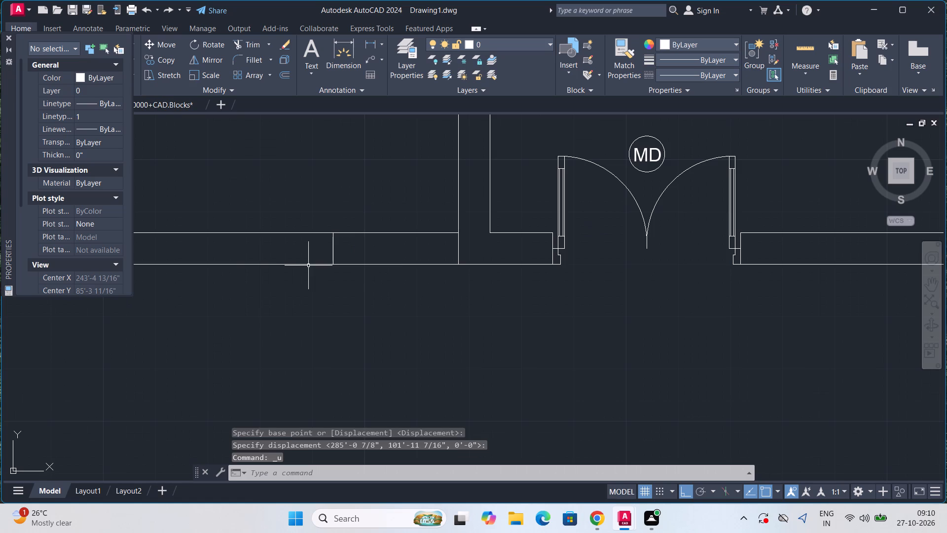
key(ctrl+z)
Move the lower-left room's W2 symbol from its sill's lower-right corner to the guide line's lower end on the bottom wall, with Ortho off.
scroll(340, 286, up, 1)
key(m)
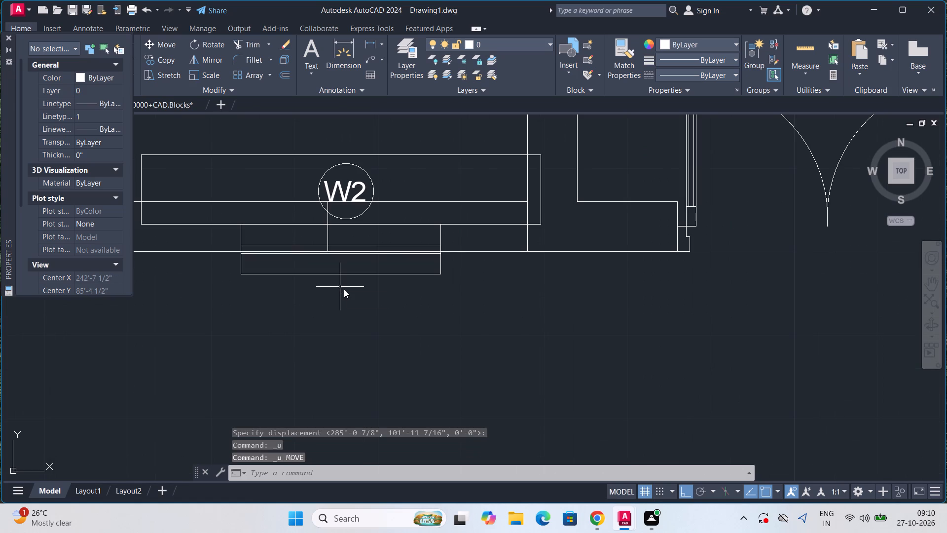
key(o)
key(BackSpace)
key(Return)
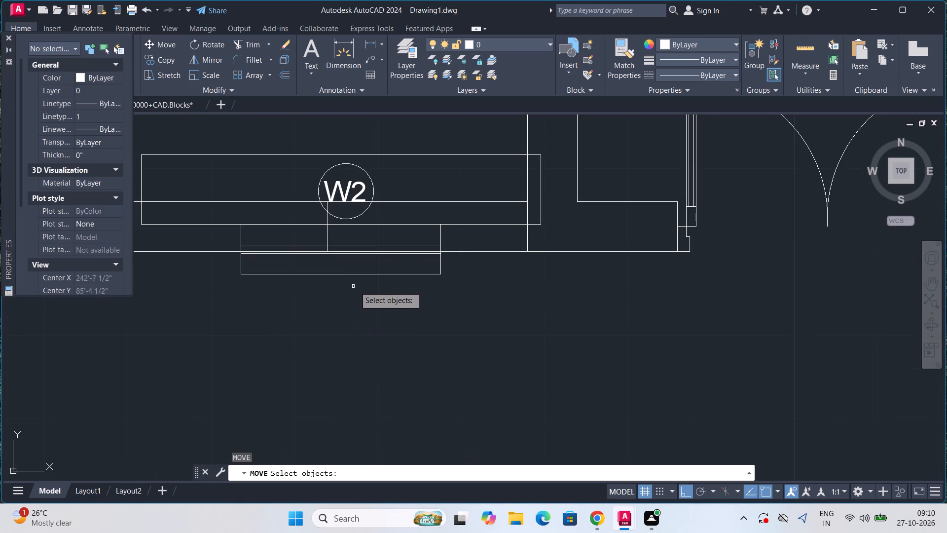
click(404, 274)
key(Return)
scroll(404, 274, up, 1)
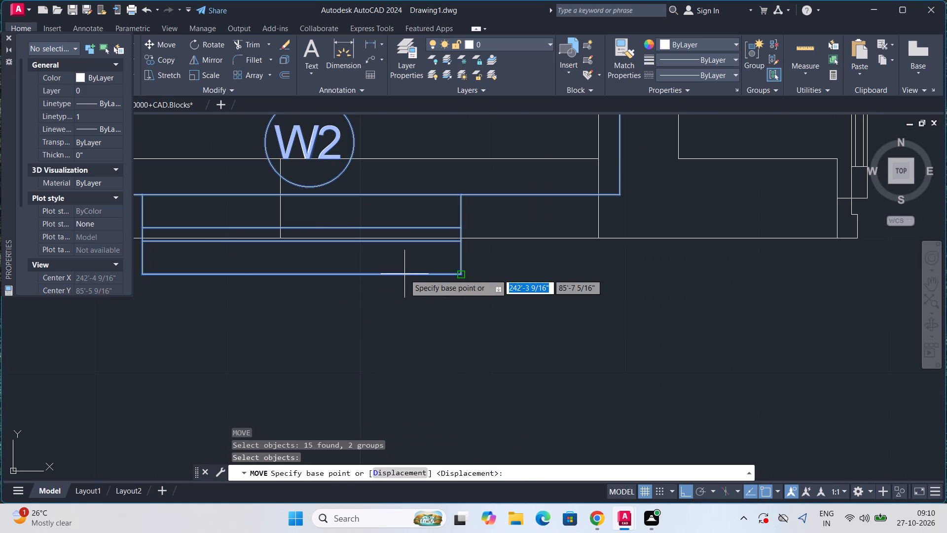
click(458, 273)
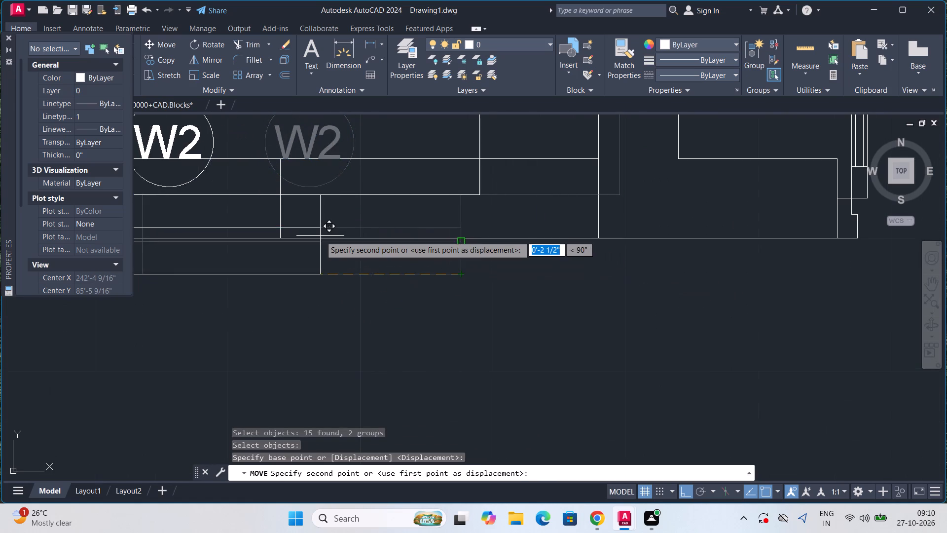
scroll(320, 236, up, 1)
middle_drag(320, 236, 465, 265)
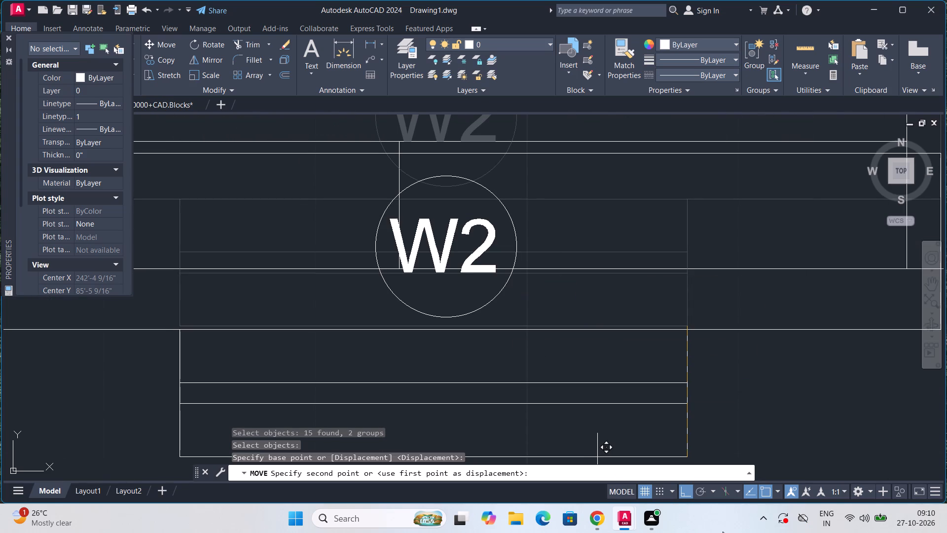
click(685, 495)
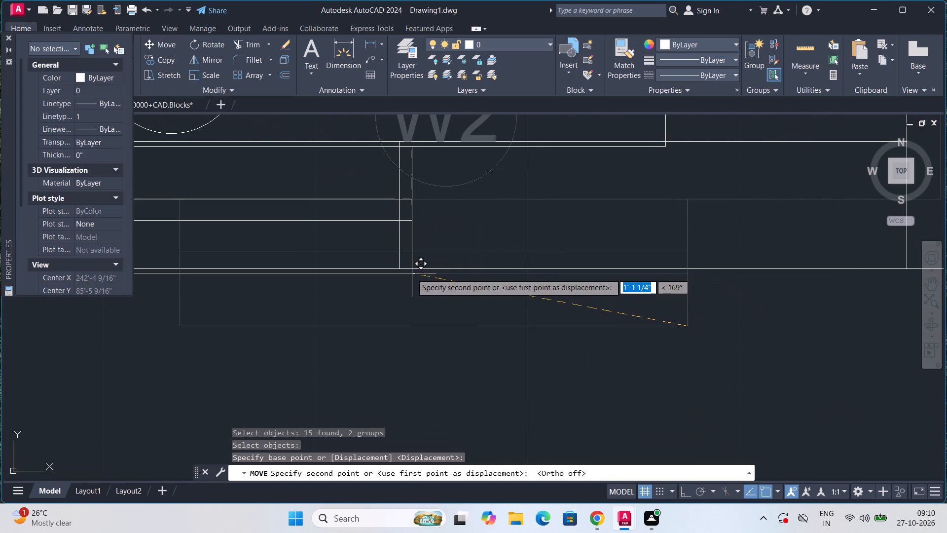
middle_drag(412, 274, 538, 400)
scroll(496, 359, down, 2)
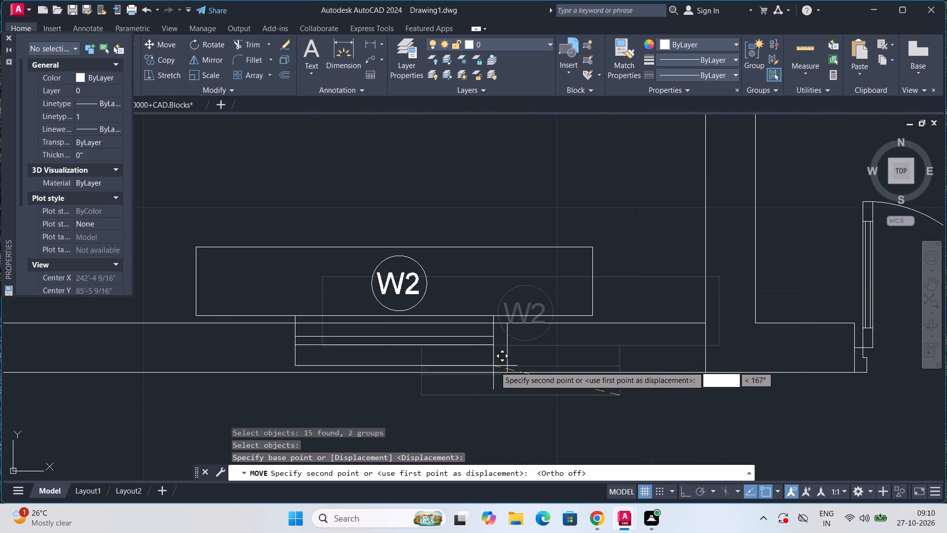
click(504, 374)
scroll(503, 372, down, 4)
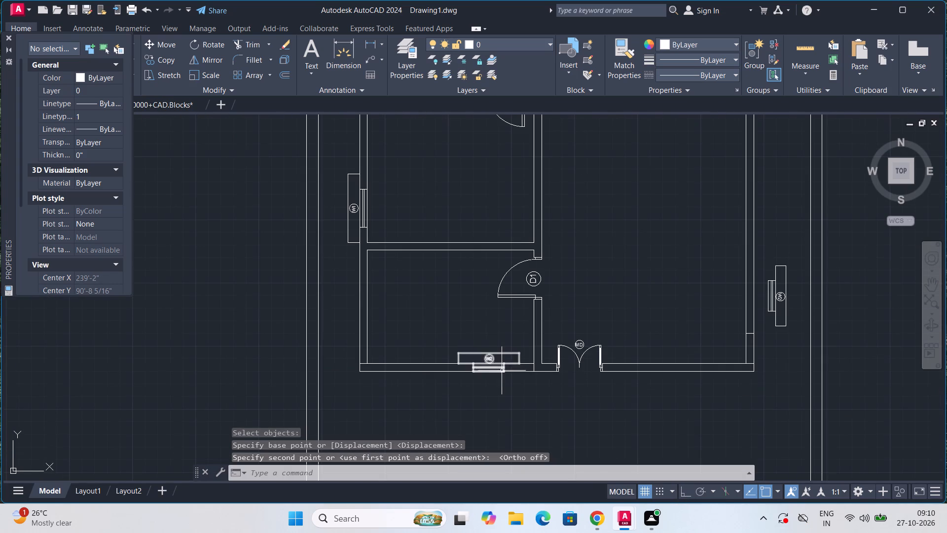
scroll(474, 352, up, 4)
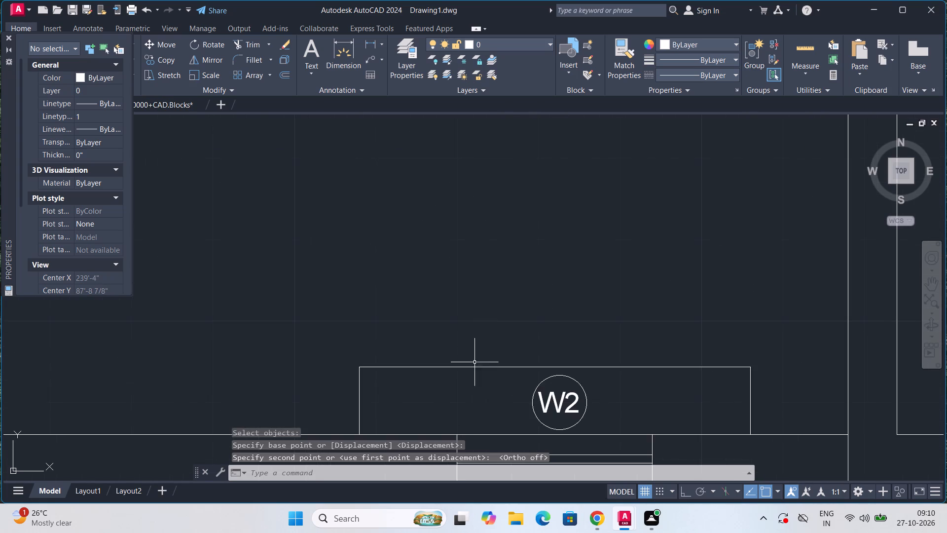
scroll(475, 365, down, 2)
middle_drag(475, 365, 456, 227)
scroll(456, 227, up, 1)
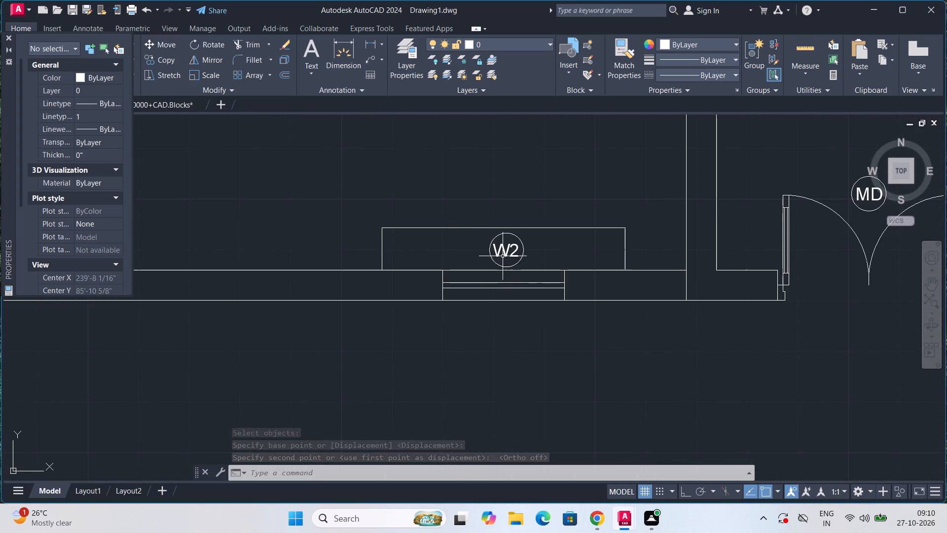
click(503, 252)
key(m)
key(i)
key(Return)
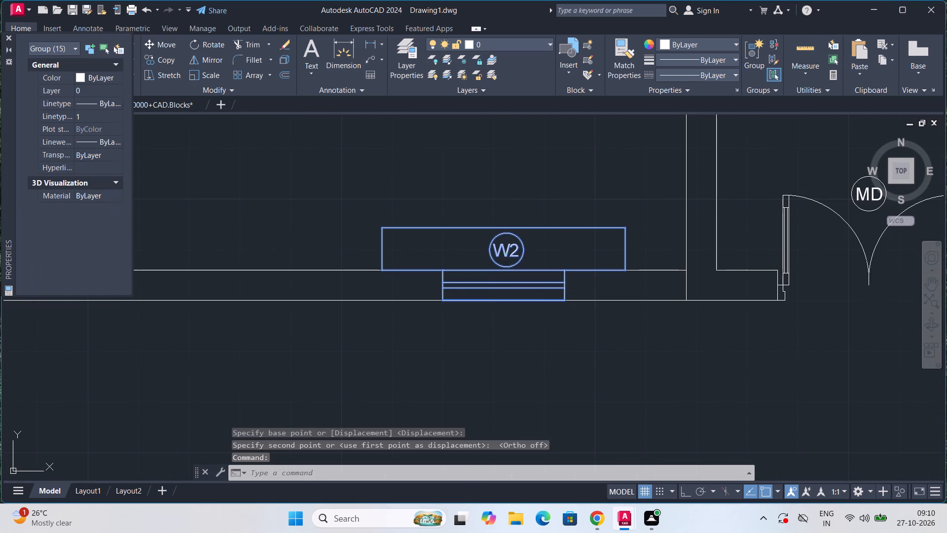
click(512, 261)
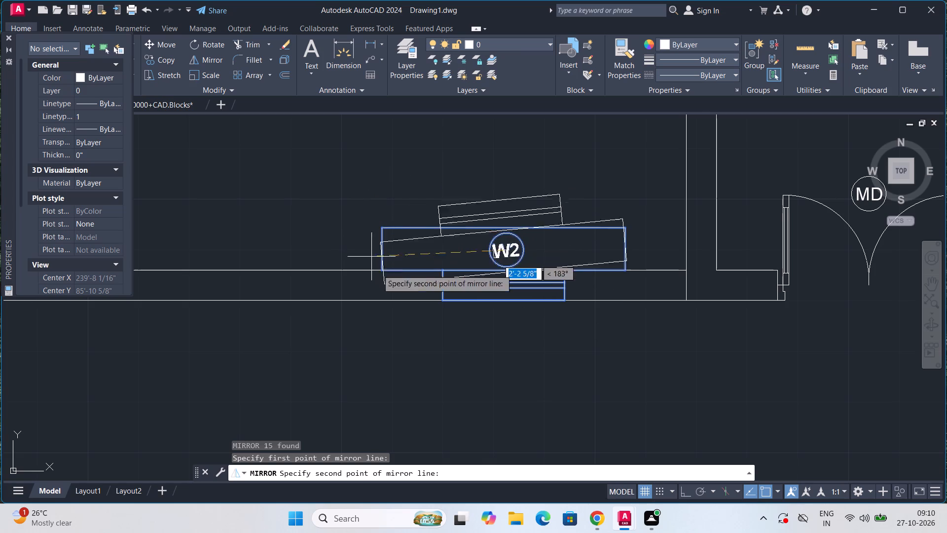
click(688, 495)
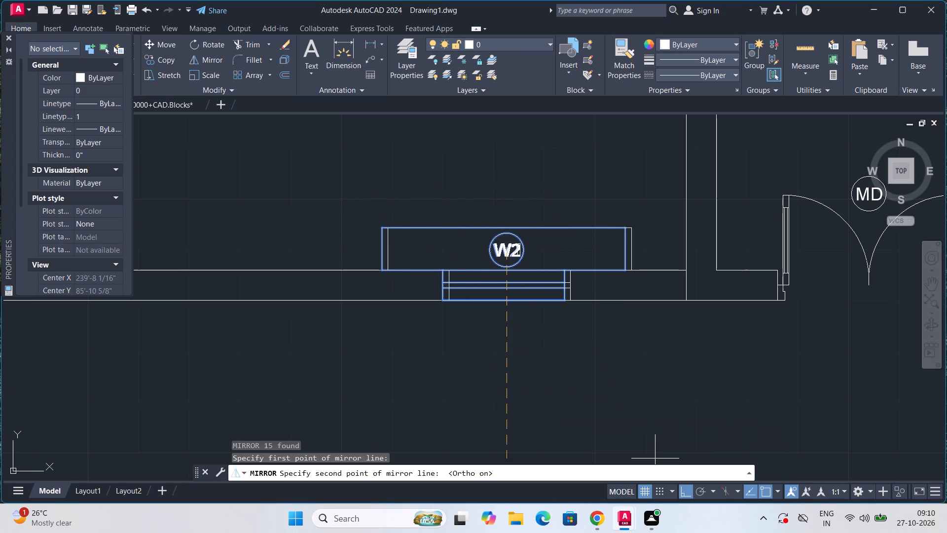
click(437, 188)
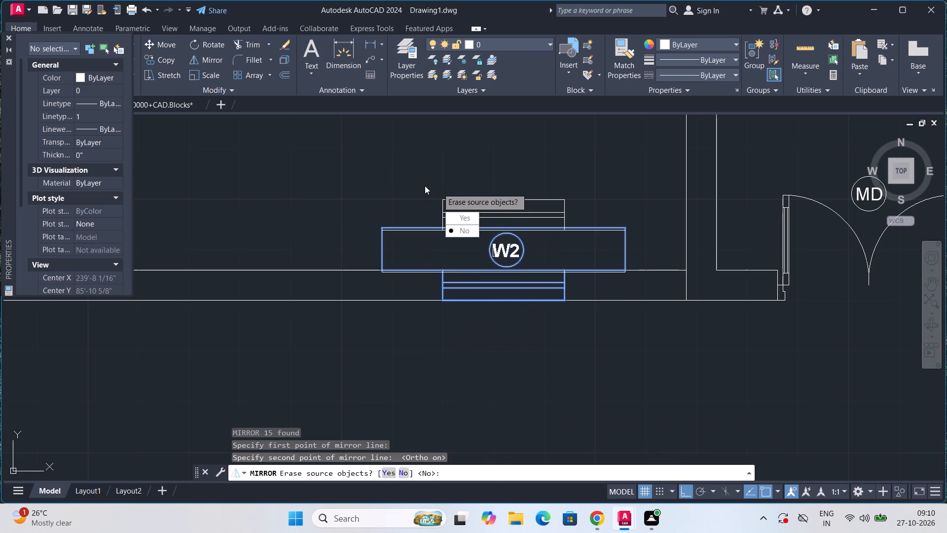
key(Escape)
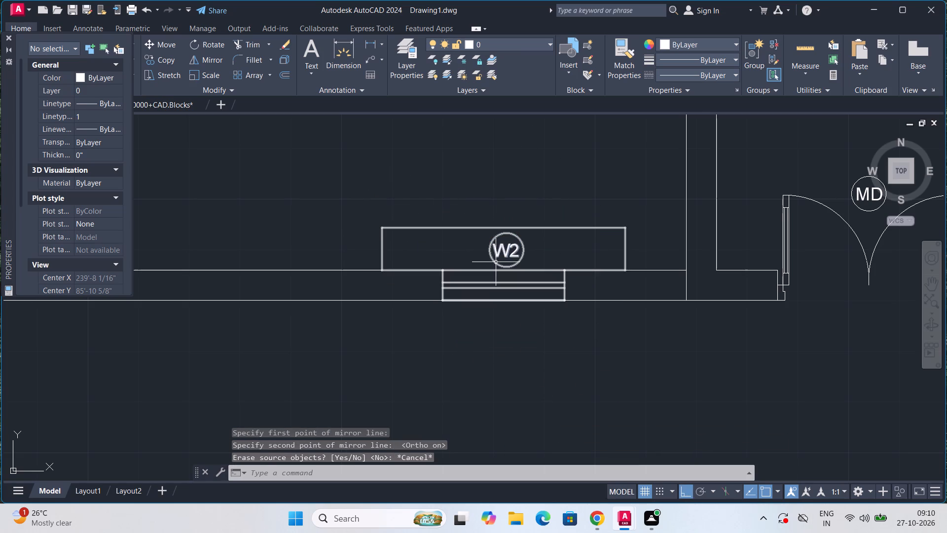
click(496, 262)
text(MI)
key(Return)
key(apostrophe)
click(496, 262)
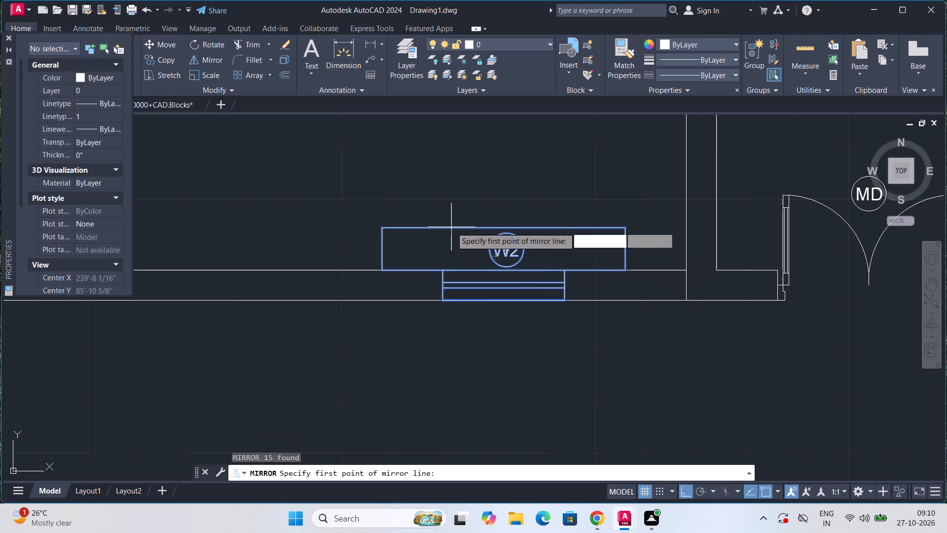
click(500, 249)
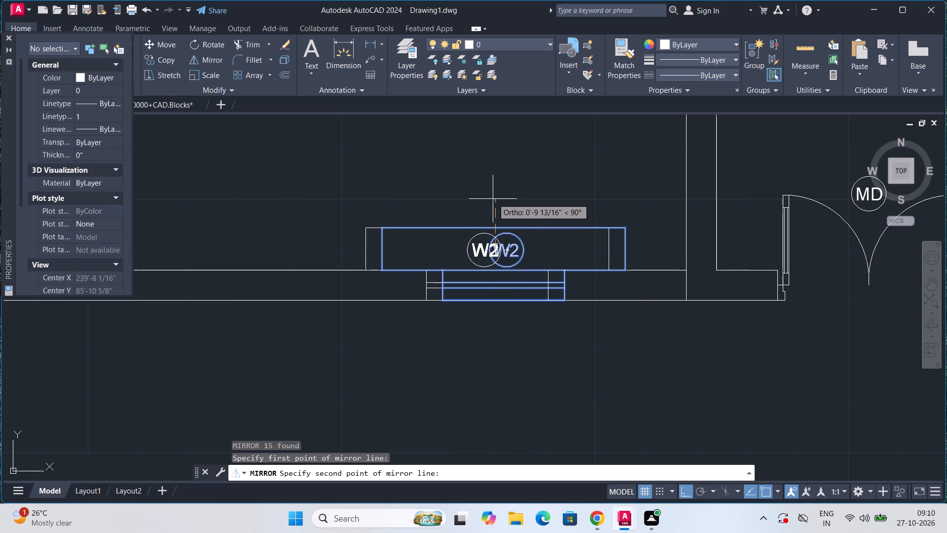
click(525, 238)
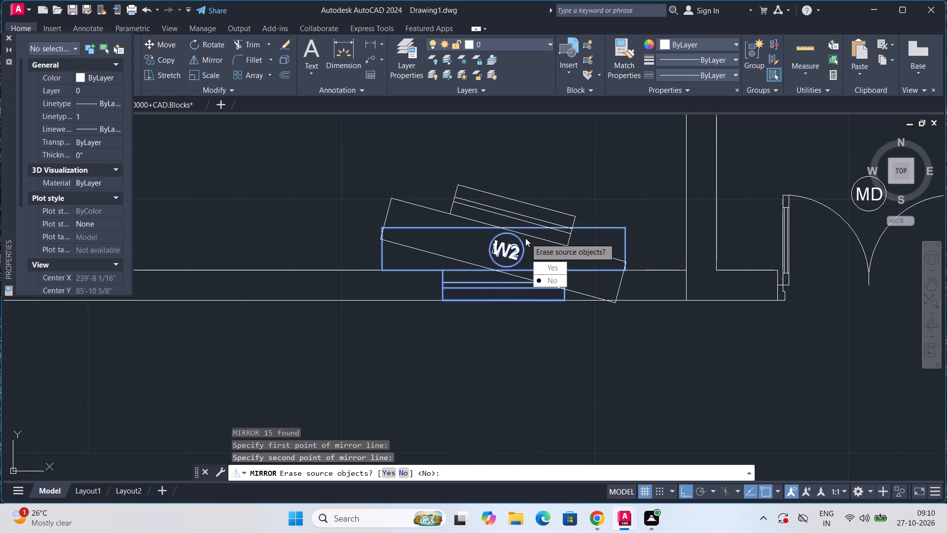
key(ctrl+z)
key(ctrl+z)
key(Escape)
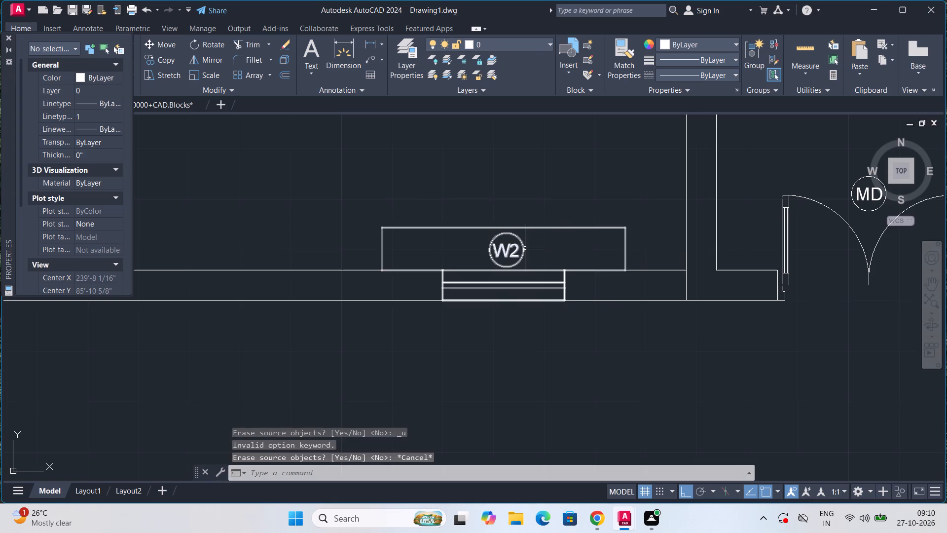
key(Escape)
Mirror the lower-left room's W2 symbol vertically across the lower of its sill's two inner horizontal lines, erasing the source objects.
scroll(495, 296, down, 3)
scroll(499, 311, up, 4)
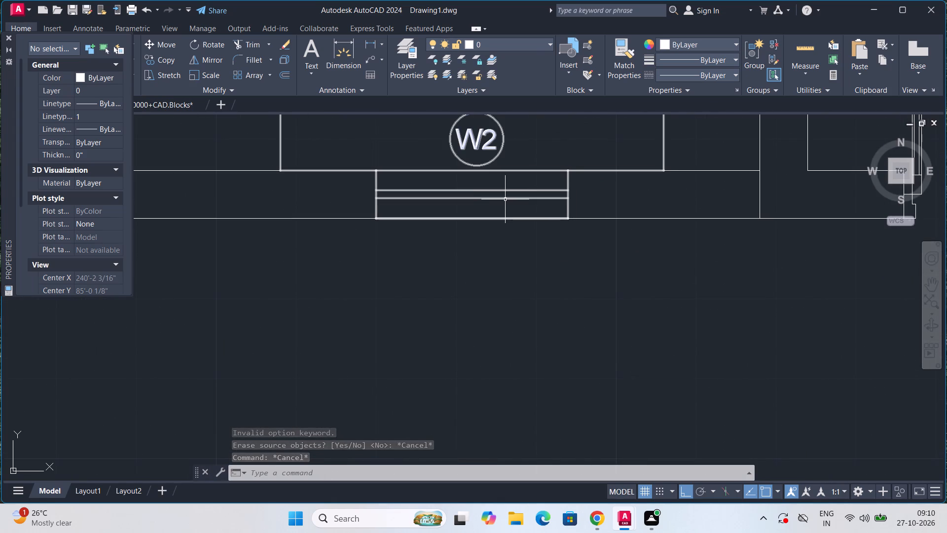
click(505, 199)
key(m)
key(i)
key(Return)
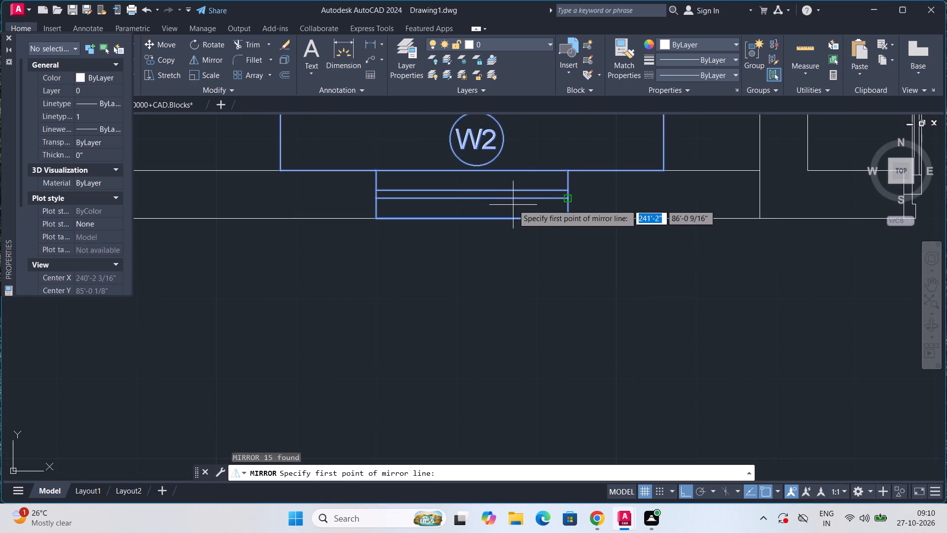
click(514, 198)
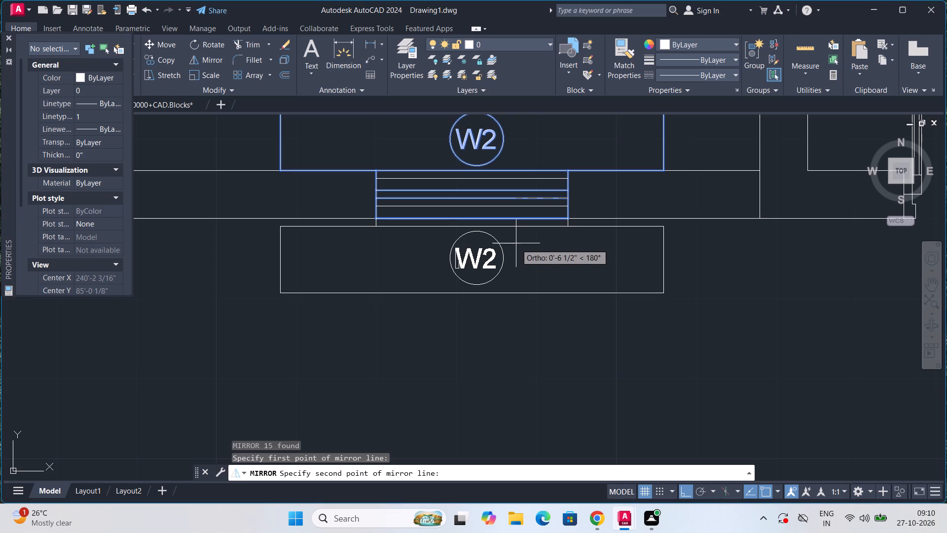
click(516, 250)
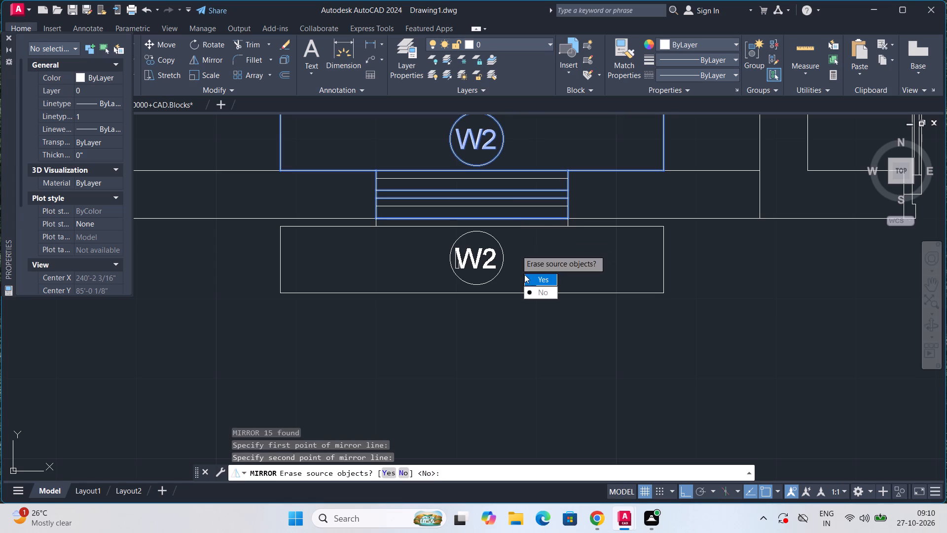
drag(525, 275, 516, 250)
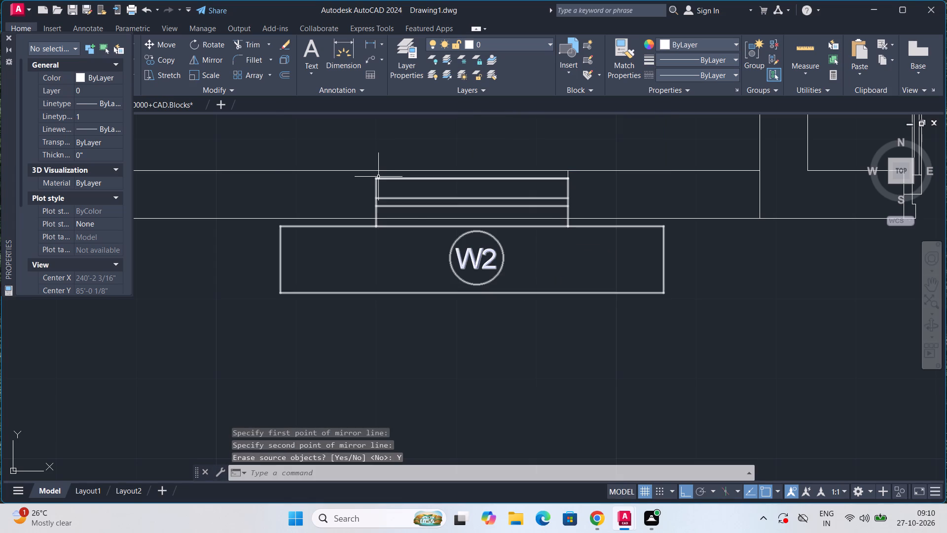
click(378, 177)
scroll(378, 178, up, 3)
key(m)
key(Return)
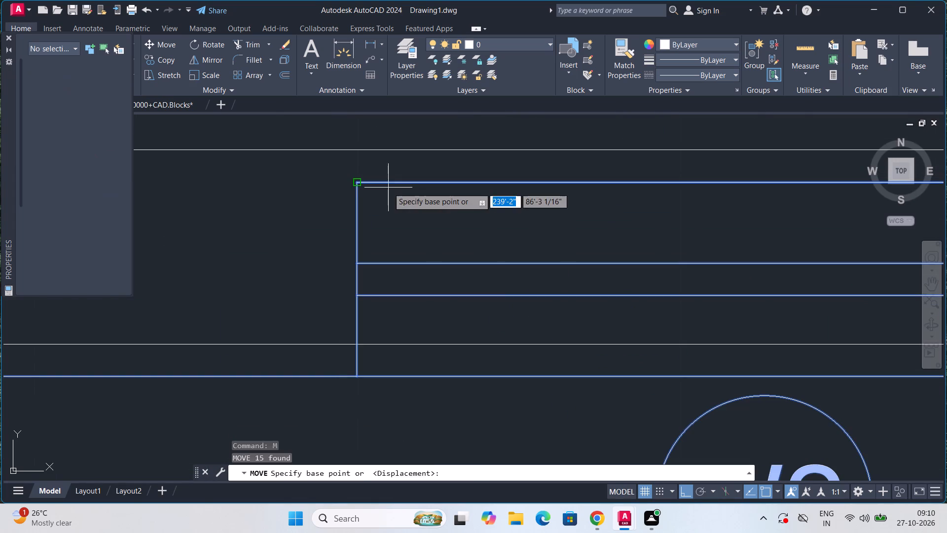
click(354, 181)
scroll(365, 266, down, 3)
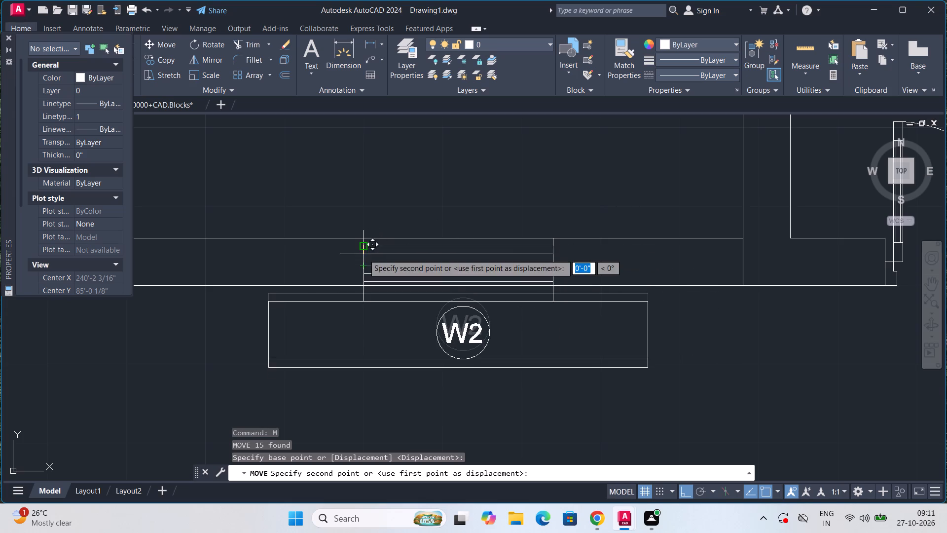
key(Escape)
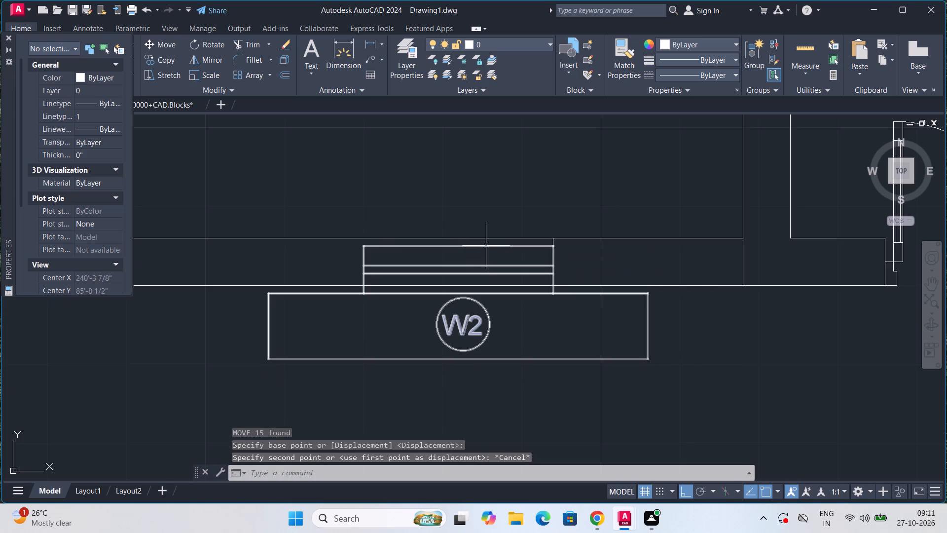
Move the lower-left room's W2 symbol from its sill's upper-right corner to the guide line's upper end on the bottom wall's inner line.
click(488, 246)
key(m)
key(o)
key(BackSpace)
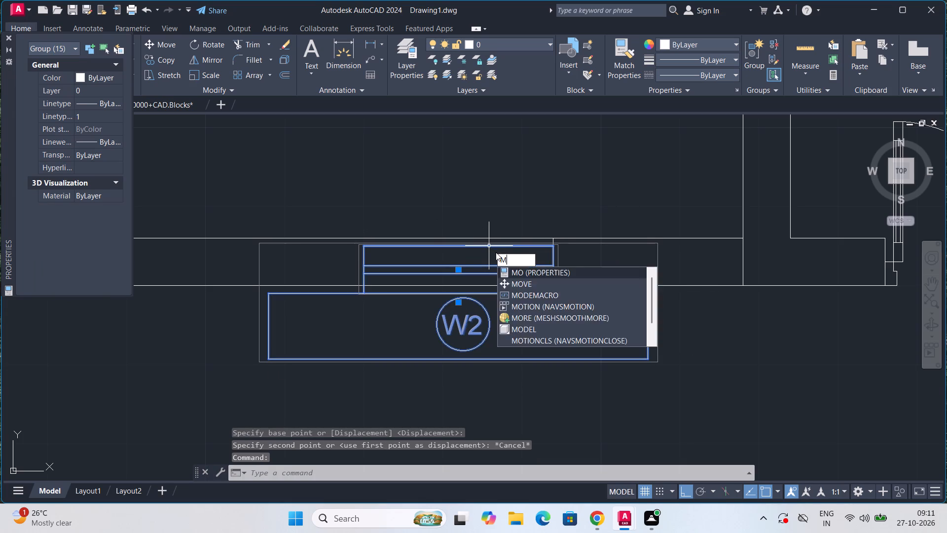
key(Return)
scroll(497, 254, up, 3)
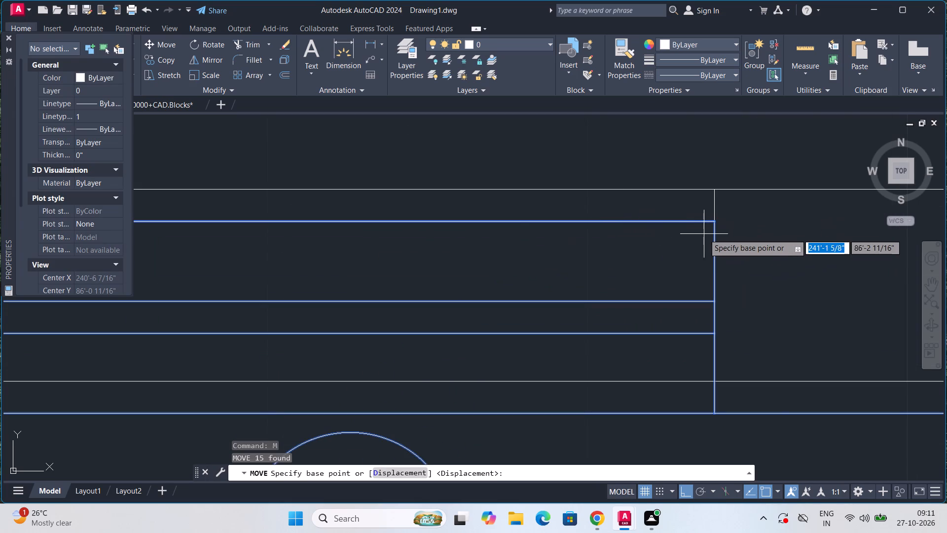
click(710, 225)
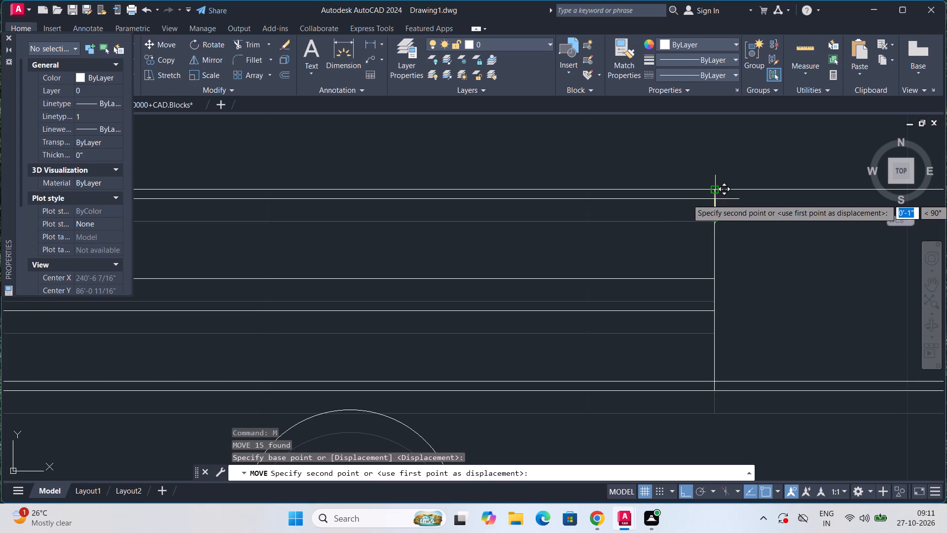
scroll(715, 199, up, 4)
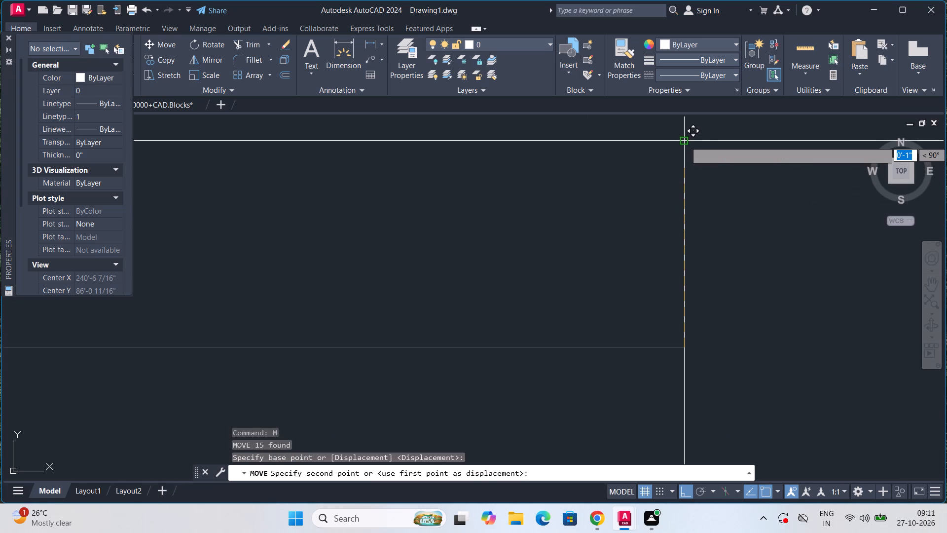
click(685, 141)
Move the large room's W2 symbol from its sill's lower-left corner to the guide line's inner end on the right exterior wall, with Ortho off.
scroll(685, 141, down, 8)
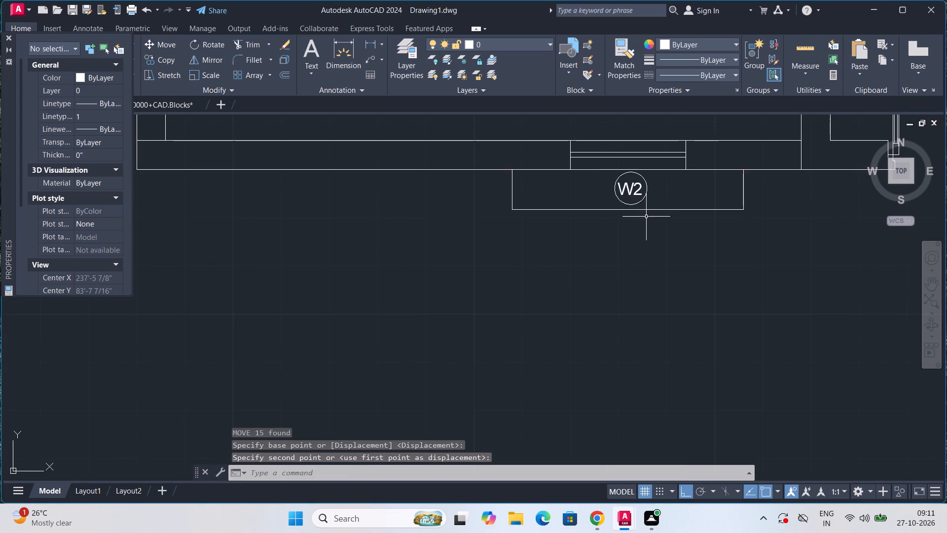
scroll(646, 218, down, 2)
middle_drag(649, 203, 545, 404)
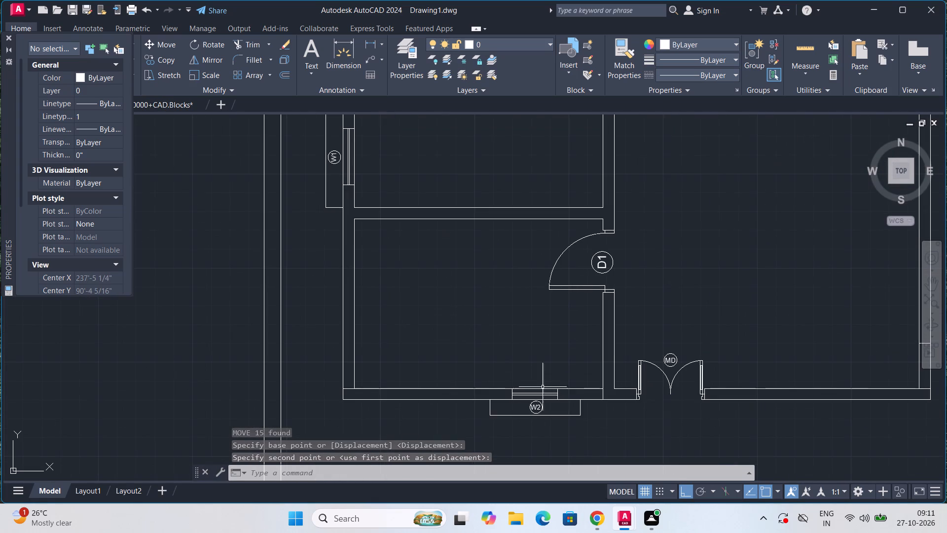
scroll(543, 333, down, 1)
middle_drag(635, 300, 501, 325)
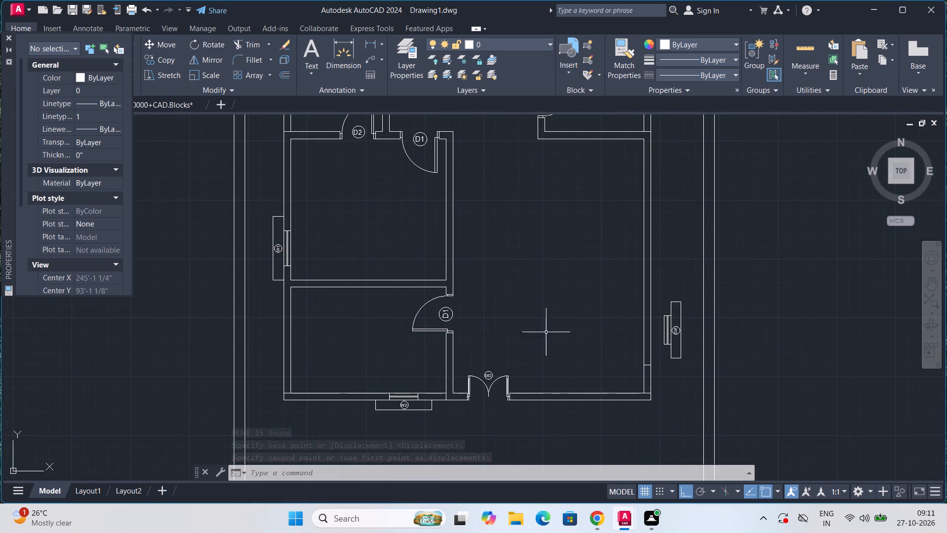
scroll(724, 343, up, 1)
middle_drag(669, 358, 668, 329)
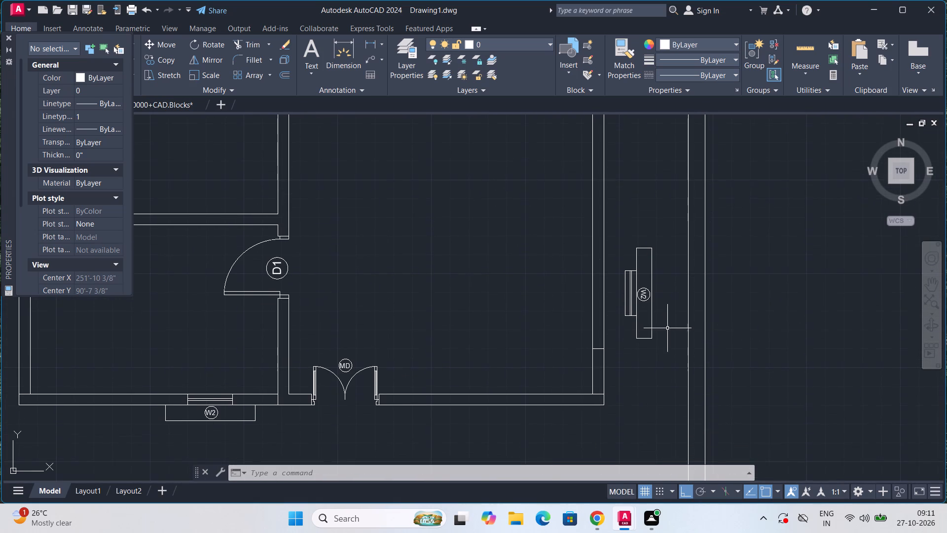
scroll(634, 302, up, 3)
middle_drag(634, 337, 648, 228)
scroll(648, 233, down, 1)
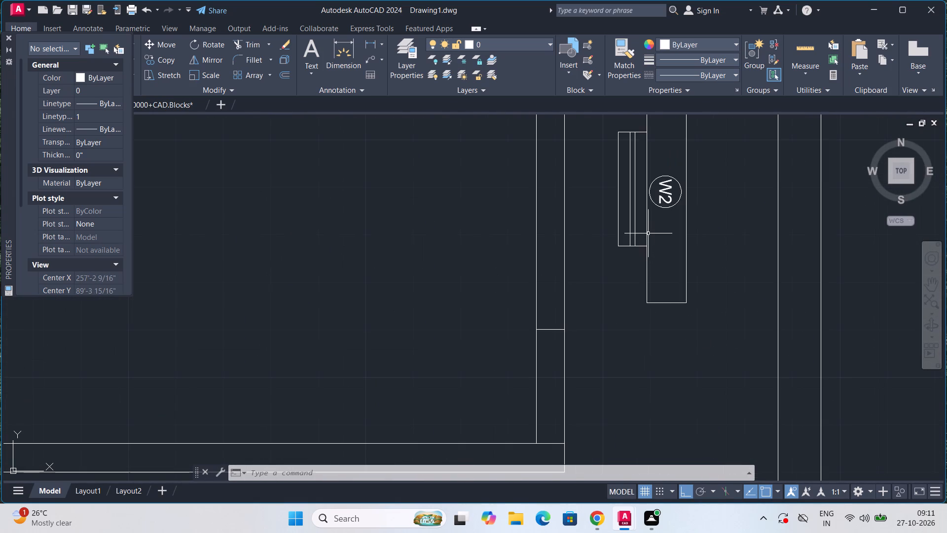
key(m)
key(Return)
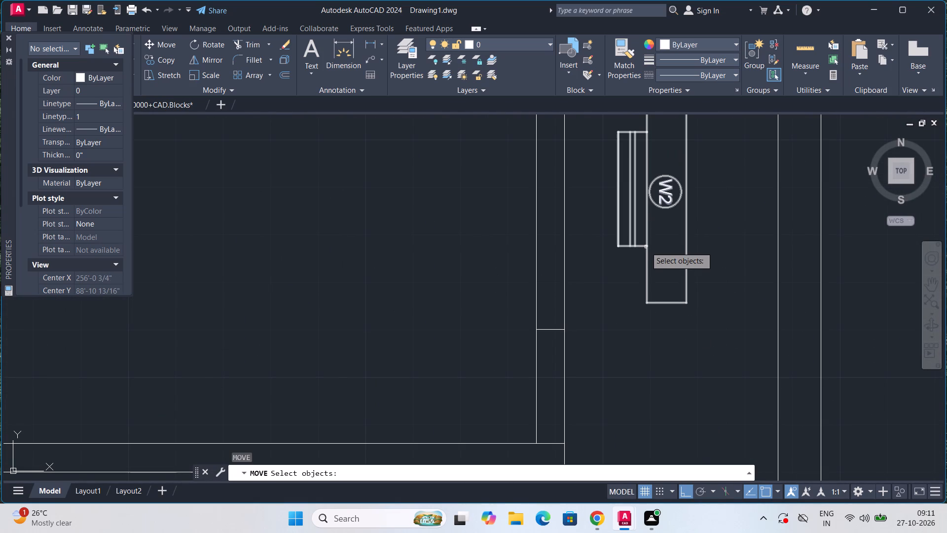
click(639, 244)
click(640, 248)
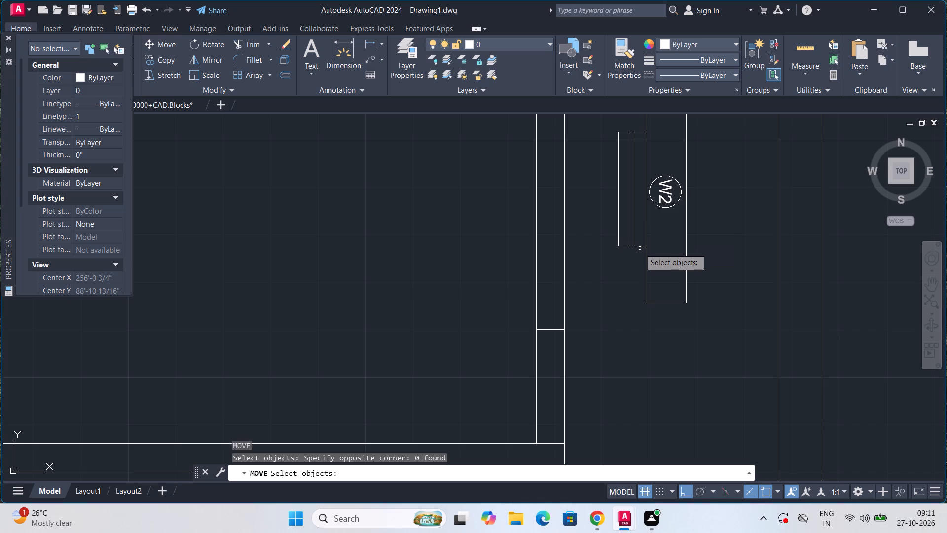
click(641, 248)
click(641, 247)
click(647, 239)
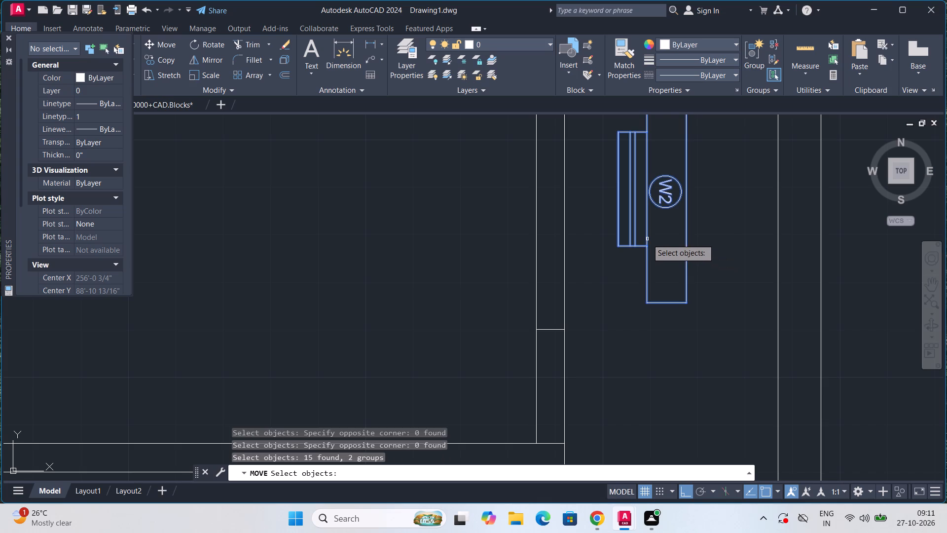
key(Return)
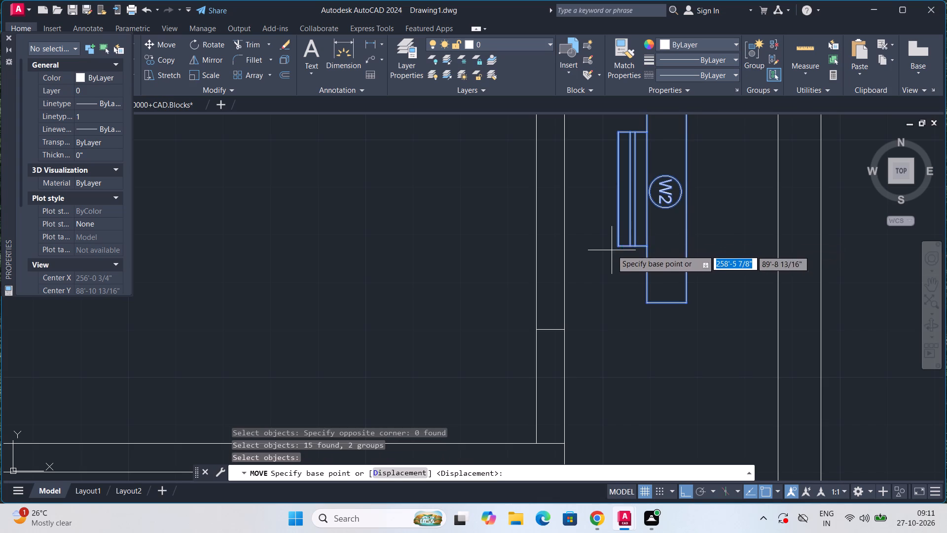
click(616, 245)
scroll(574, 289, up, 3)
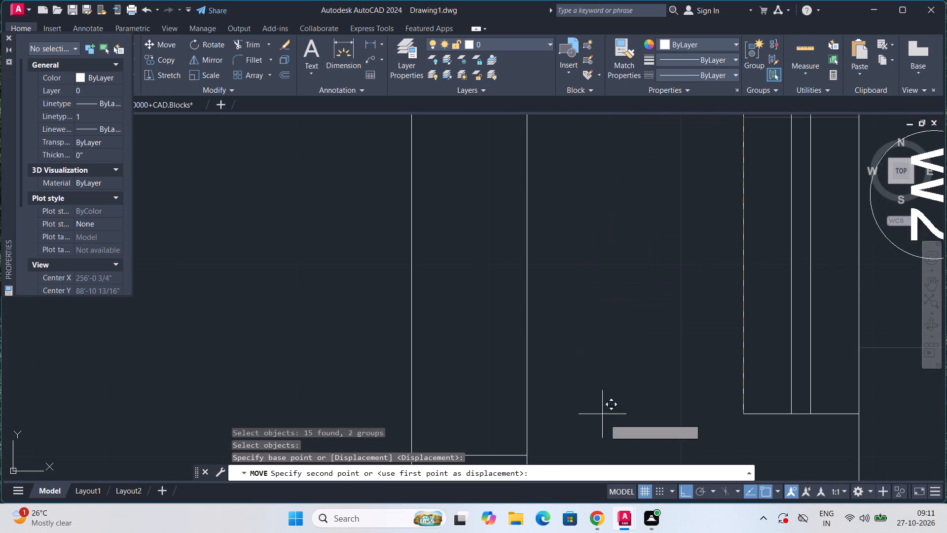
click(682, 490)
middle_drag(500, 382, 546, 255)
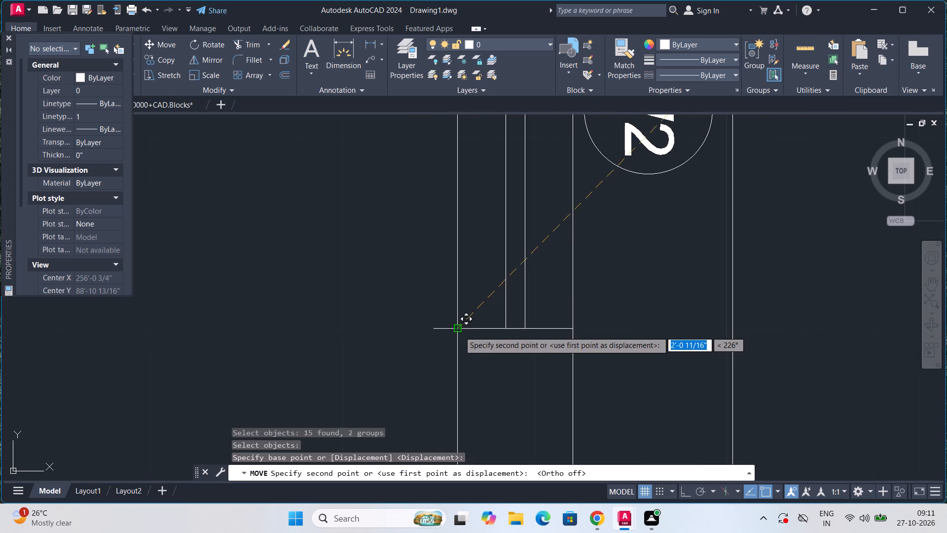
click(459, 331)
Move the upper-left room's W2 symbol from its sill's lower-right corner to where the guide line meets the left exterior wall's inner line.
scroll(459, 331, down, 5)
scroll(407, 271, down, 2)
middle_drag(391, 256, 391, 257)
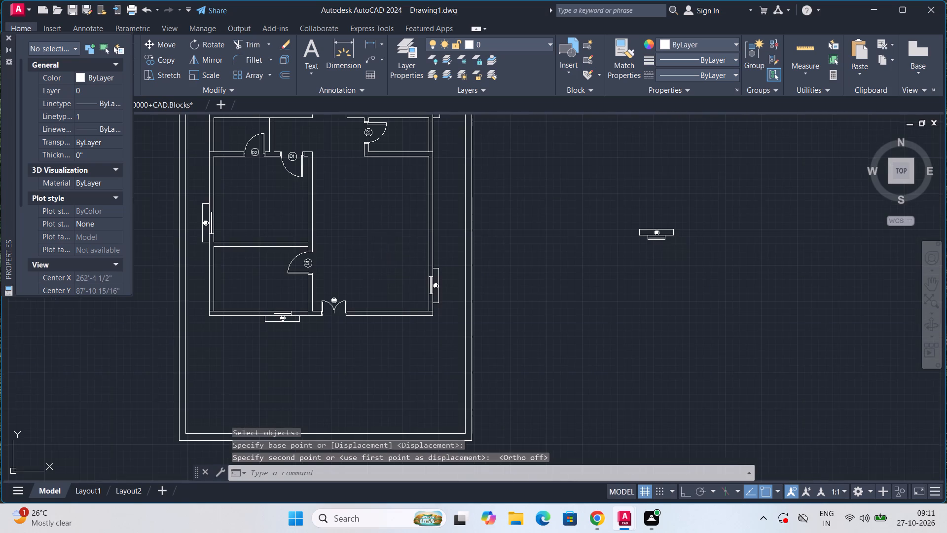
middle_drag(391, 257, 512, 342)
middle_drag(338, 205, 364, 274)
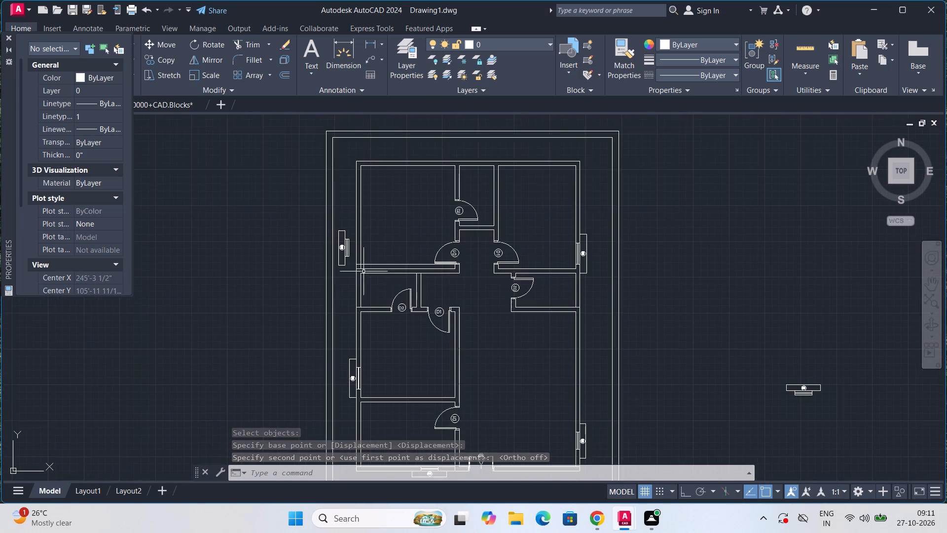
scroll(359, 261, up, 4)
middle_drag(360, 260, 421, 289)
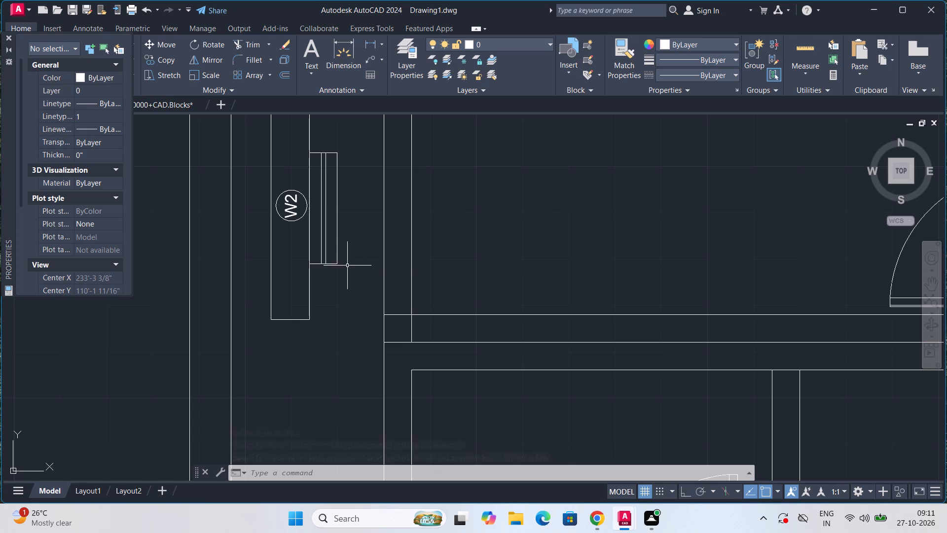
click(335, 261)
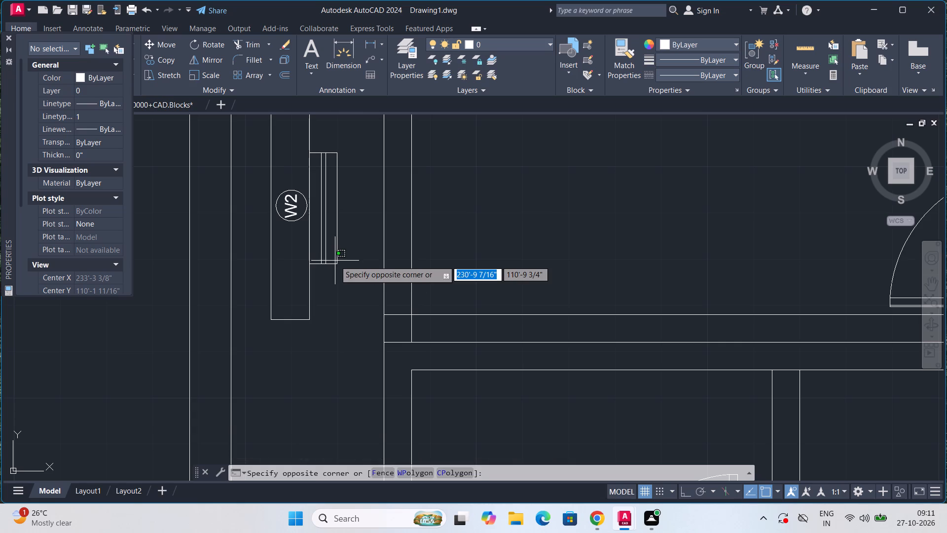
key(m)
key(Return)
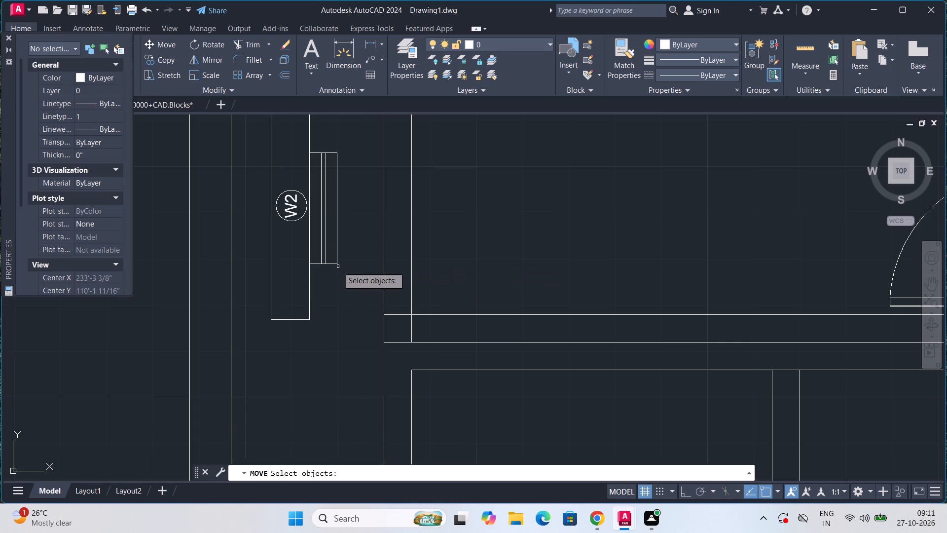
click(335, 263)
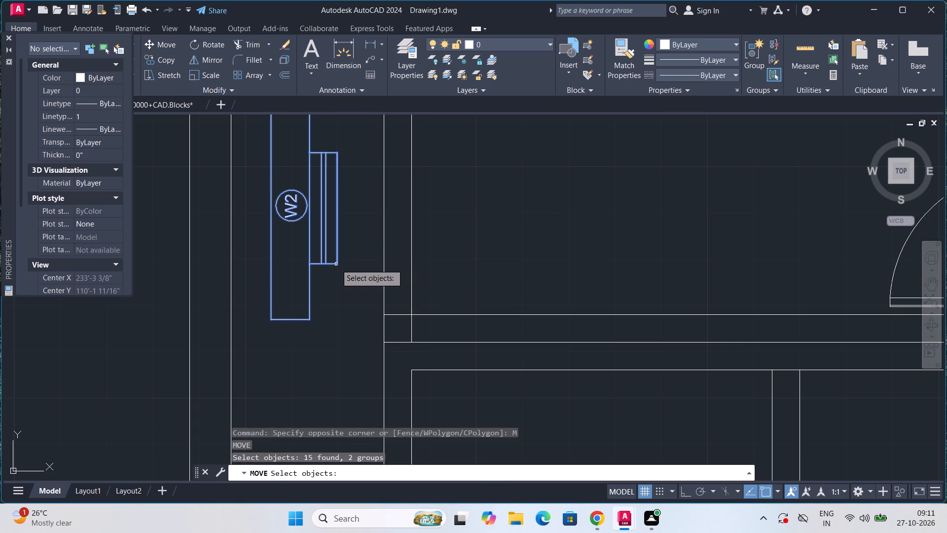
key(Return)
scroll(336, 264, up, 1)
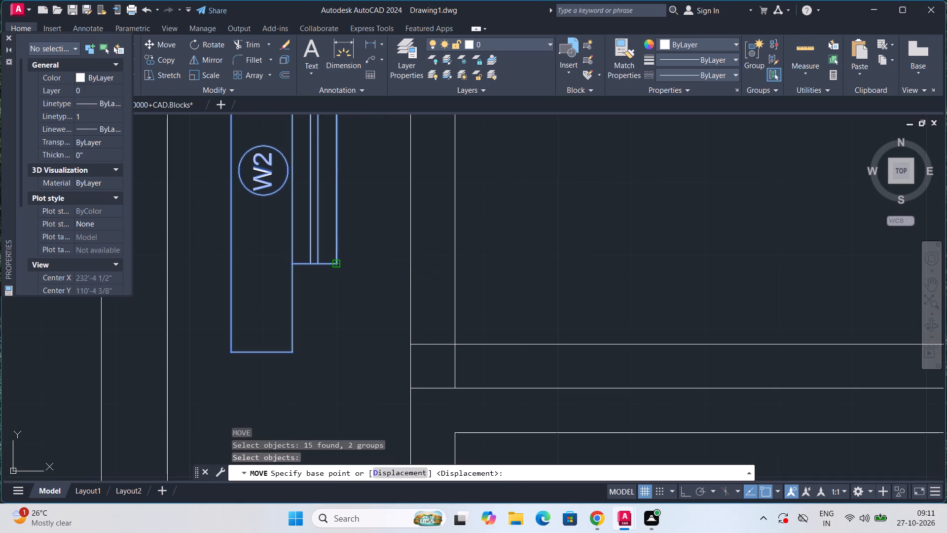
click(336, 264)
click(455, 347)
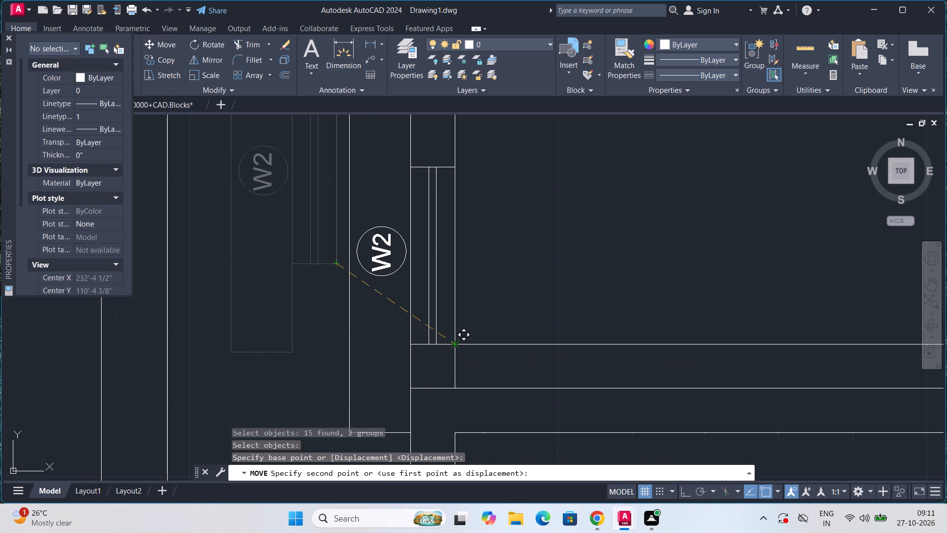
Trim away the horizontal guide line above the upper-left room's bottom wall, including its leftover piece at the D1 door leaf.
scroll(455, 347, down, 4)
middle_drag(563, 343, 537, 265)
scroll(513, 307, up, 1)
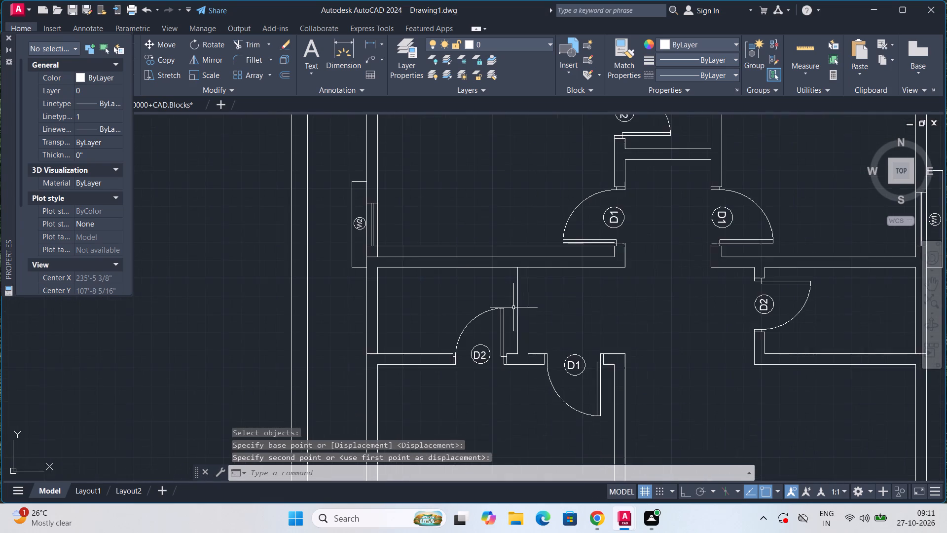
scroll(513, 307, up, 1)
text(TR)
key(Return)
key(Return)
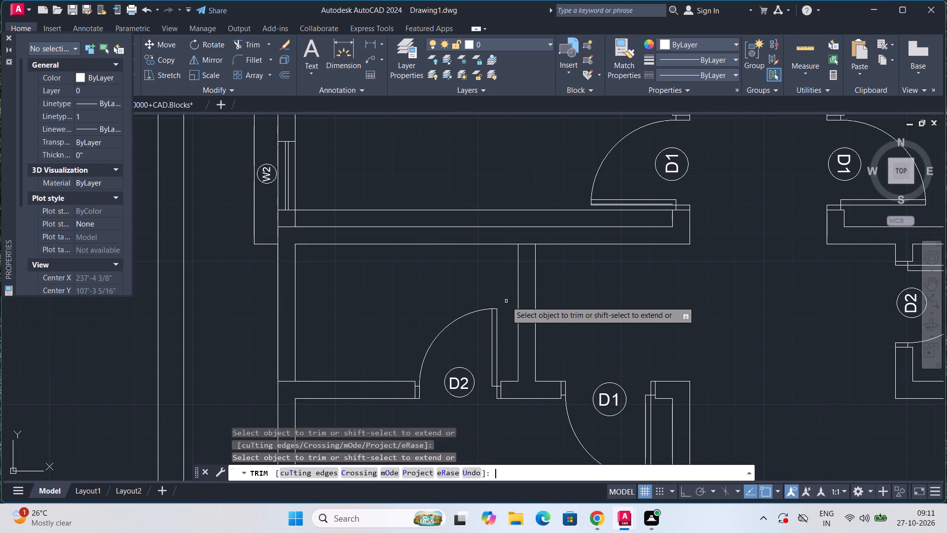
drag(461, 202, 465, 213)
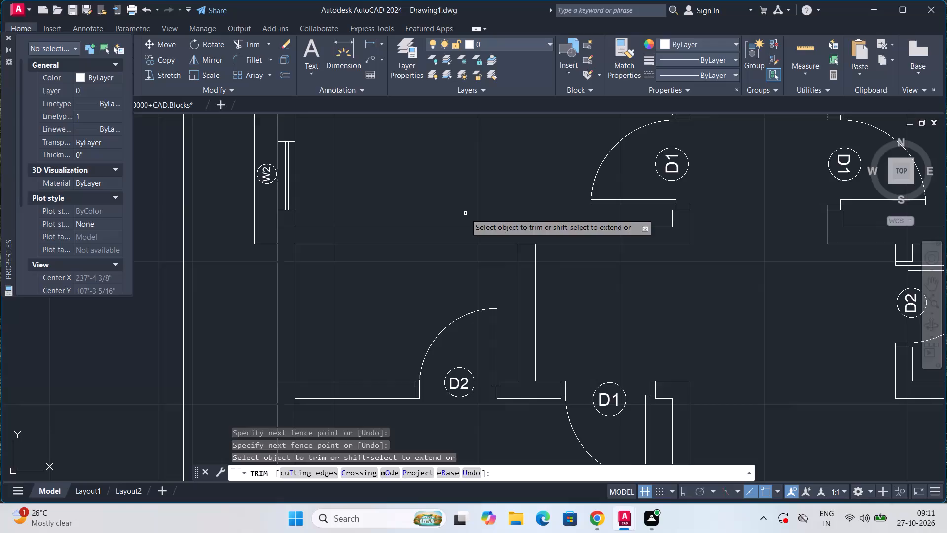
scroll(662, 198, up, 2)
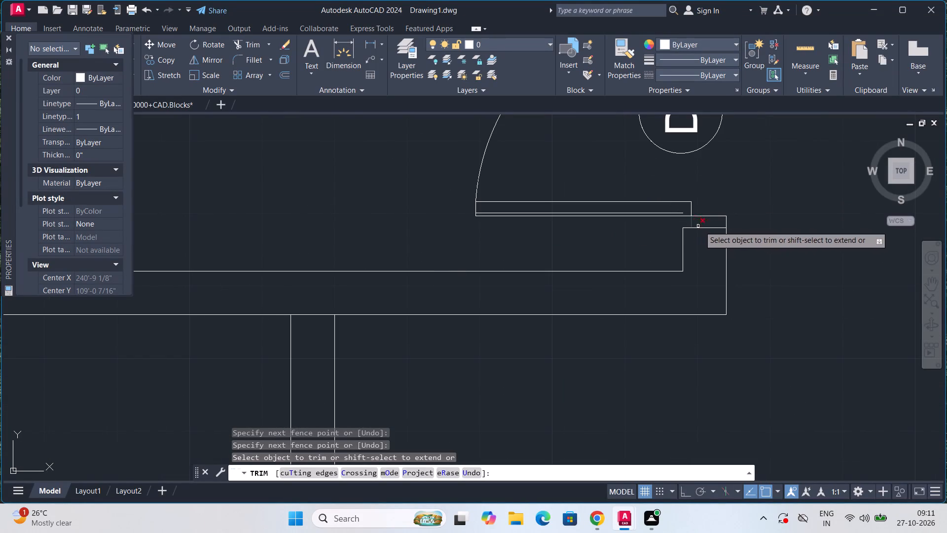
scroll(706, 228, up, 2)
click(632, 190)
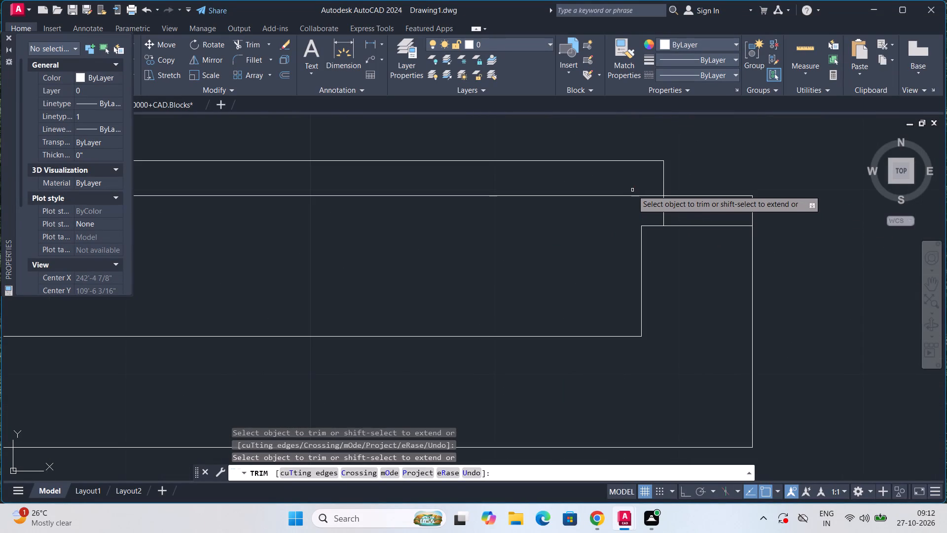
Trim the upper-left room's bottom wall line where it crosses inside the left exterior wall.
scroll(632, 190, down, 3)
scroll(519, 228, down, 4)
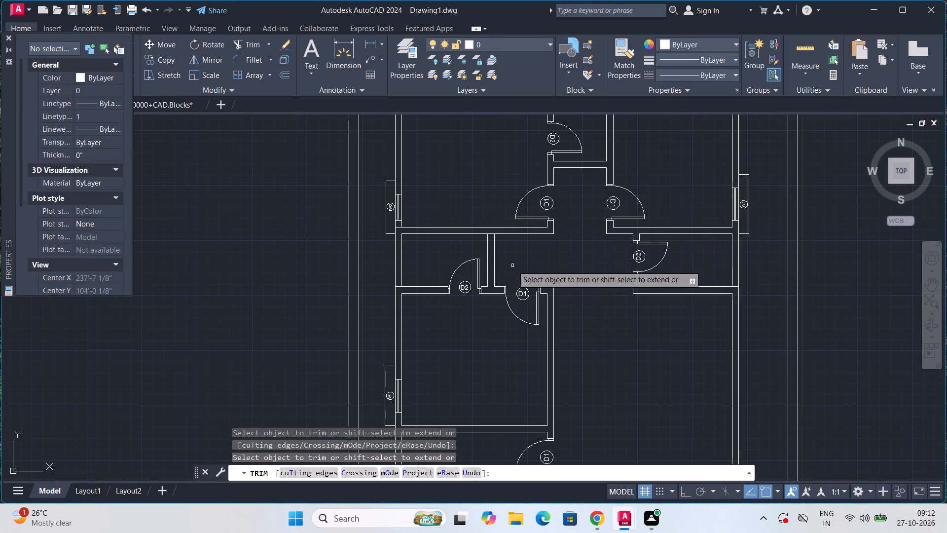
scroll(426, 240, up, 3)
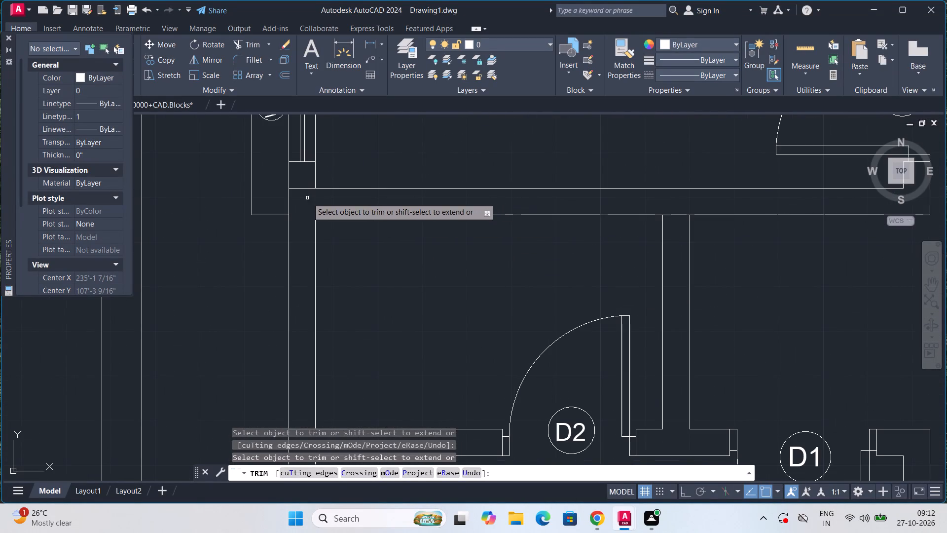
drag(307, 198, 307, 186)
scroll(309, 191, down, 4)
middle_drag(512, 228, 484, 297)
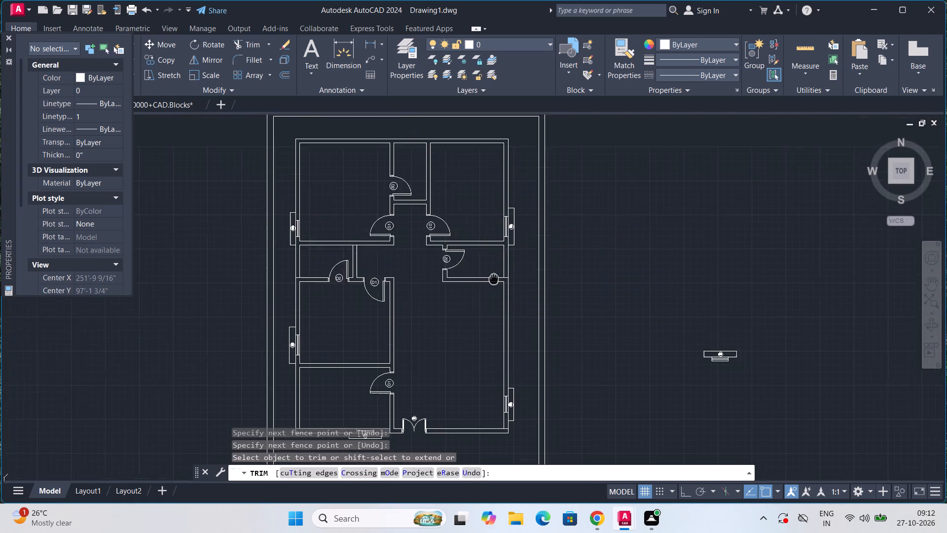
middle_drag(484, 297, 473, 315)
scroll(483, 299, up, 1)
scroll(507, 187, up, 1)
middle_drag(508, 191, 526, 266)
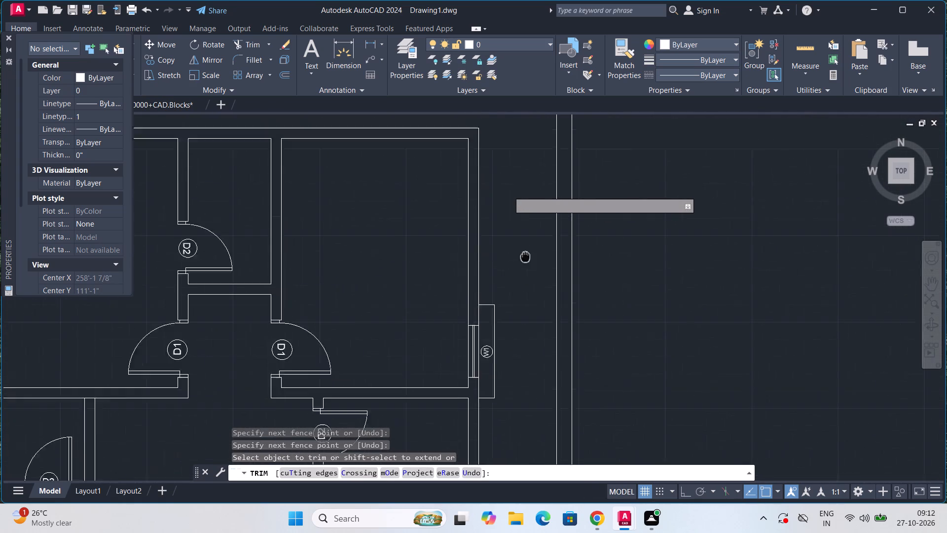
Trim the bottom wall's inner line where it crosses inside the right exterior wall at the large room's lower-right corner.
middle_drag(526, 266, 527, 271)
scroll(520, 266, down, 3)
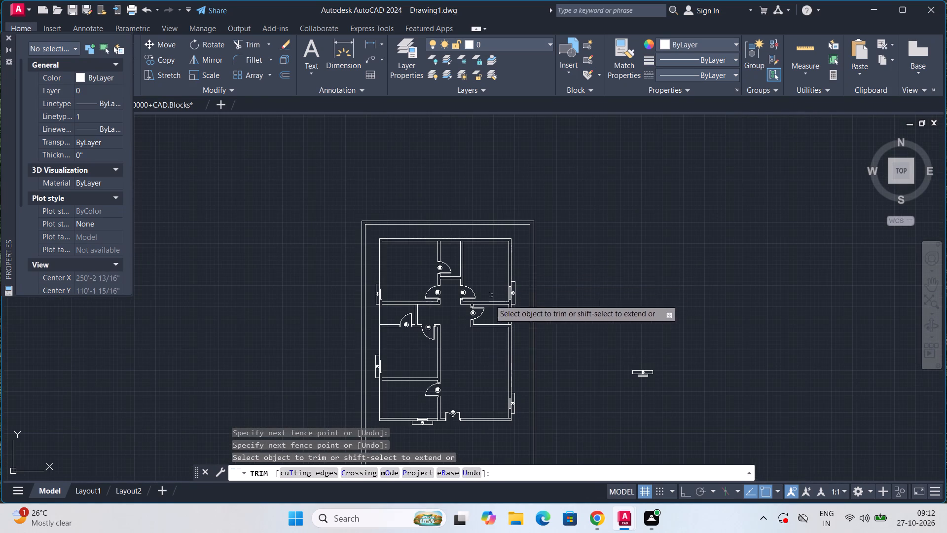
middle_drag(448, 351, 488, 253)
scroll(543, 316, up, 2)
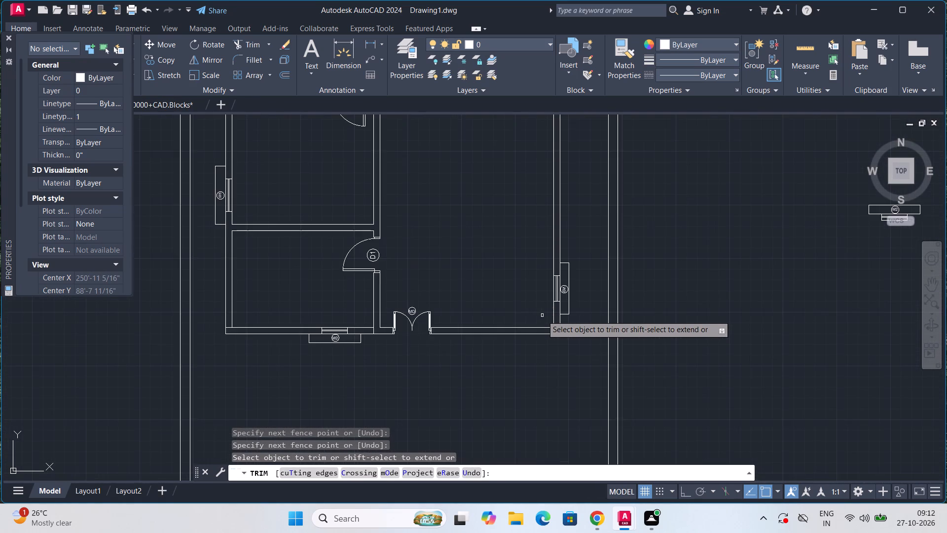
scroll(542, 315, up, 1)
middle_drag(554, 326, 490, 284)
scroll(523, 306, up, 4)
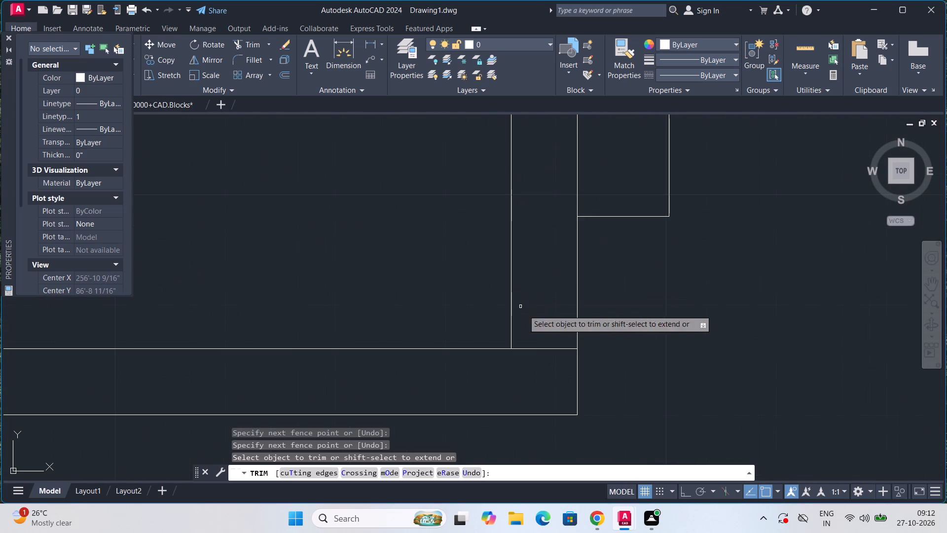
drag(545, 337, 543, 356)
Trim the leftover partition line crossing the bottom exterior wall between the W2 window and the MD door.
scroll(542, 347, down, 3)
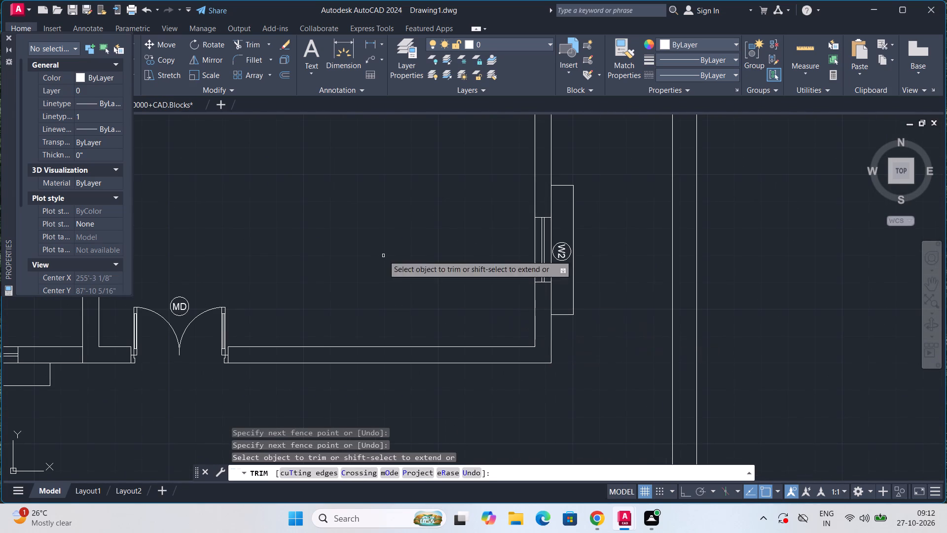
middle_drag(383, 255, 590, 239)
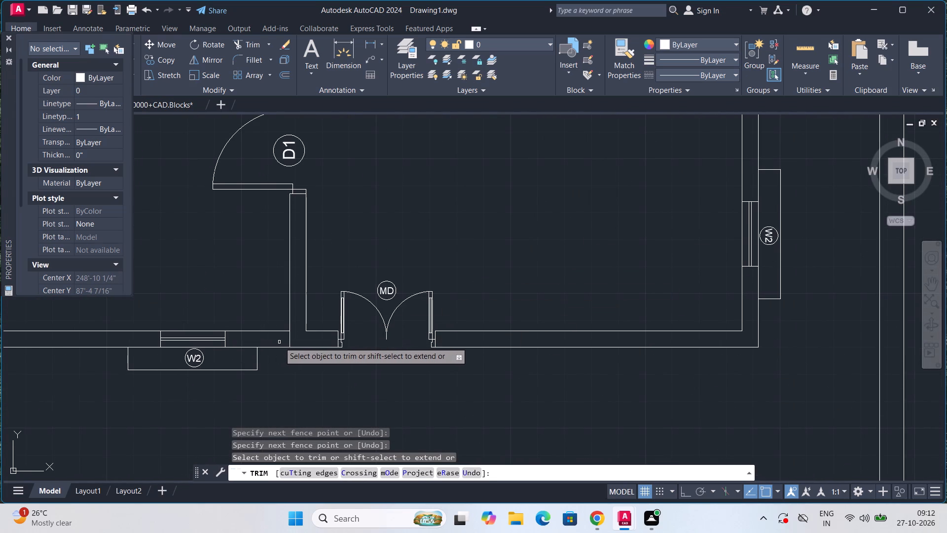
drag(282, 342, 293, 336)
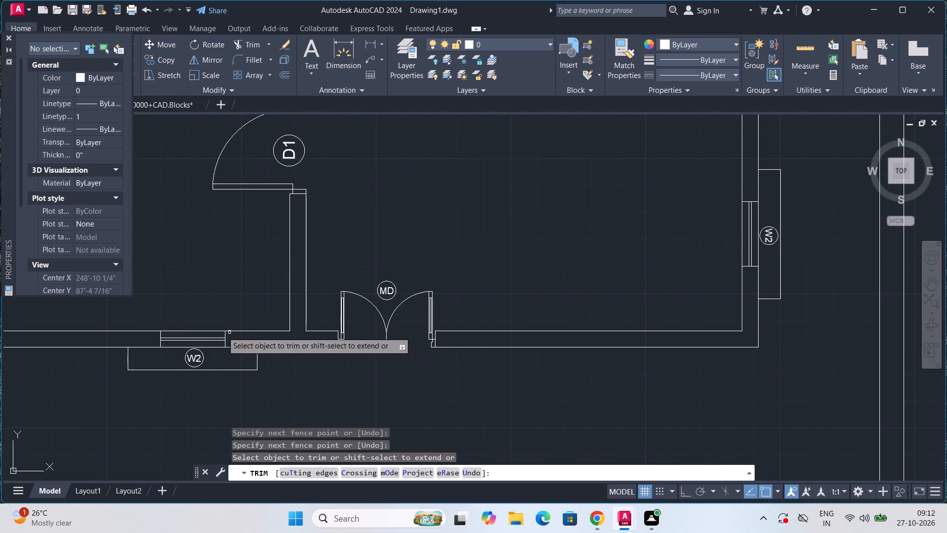
Trim the bottom wall's inner line where it crosses inside the left exterior wall at the house's lower-left corner, and end trimming.
middle_drag(203, 269, 554, 437)
scroll(554, 437, down, 1)
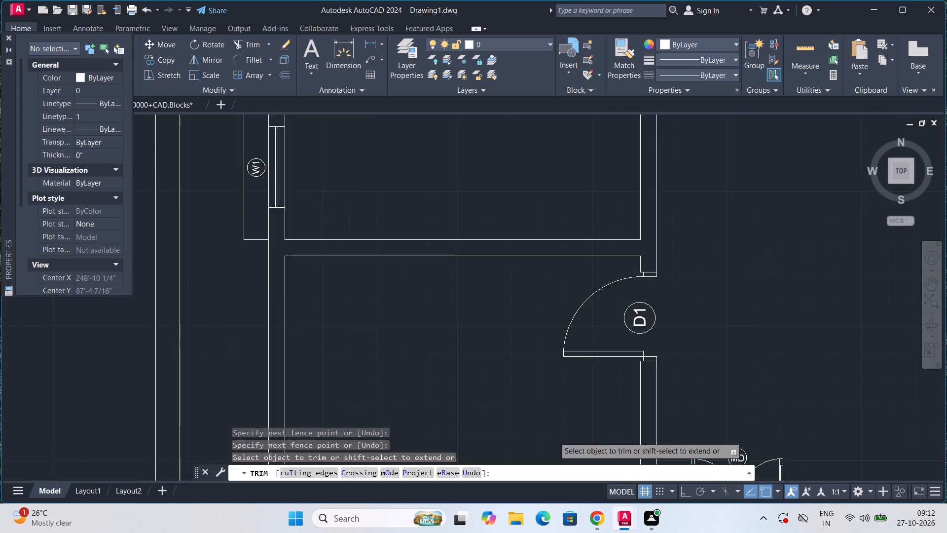
scroll(554, 437, down, 1)
middle_drag(449, 381, 462, 233)
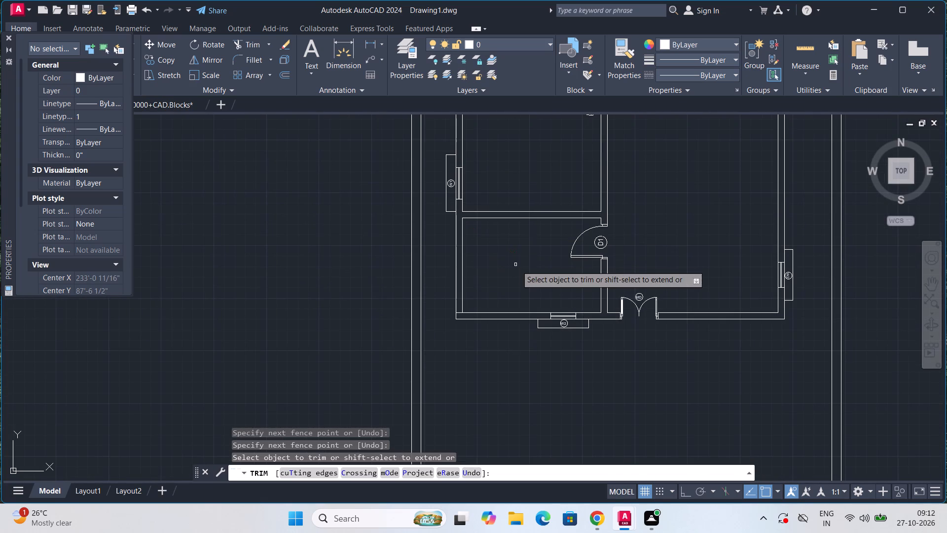
middle_drag(523, 276, 519, 228)
scroll(519, 228, down, 1)
middle_drag(519, 228, 476, 369)
middle_drag(464, 285, 412, 325)
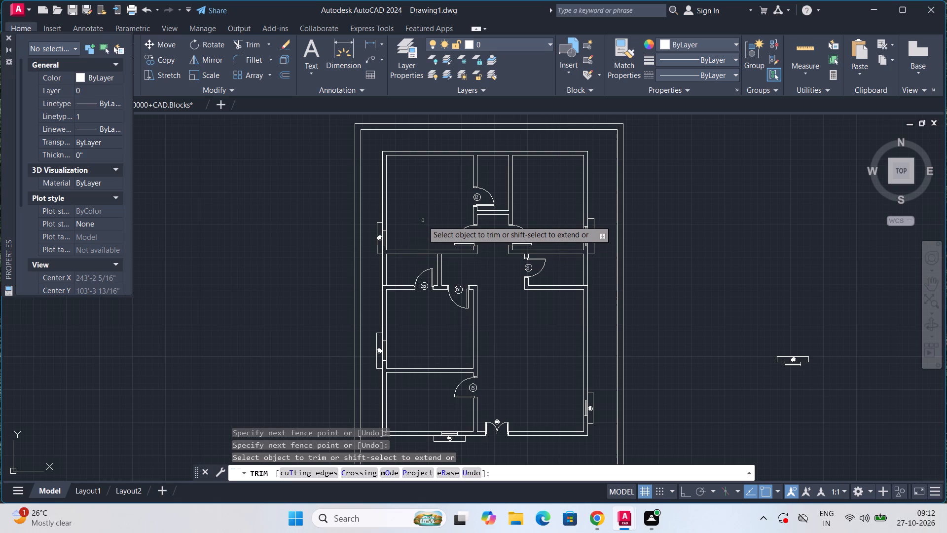
scroll(424, 221, up, 2)
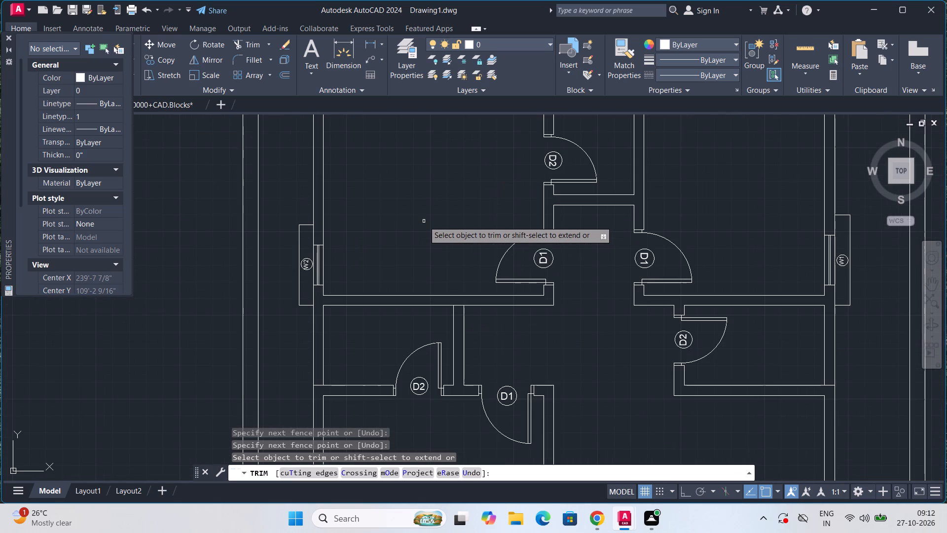
scroll(424, 221, down, 2)
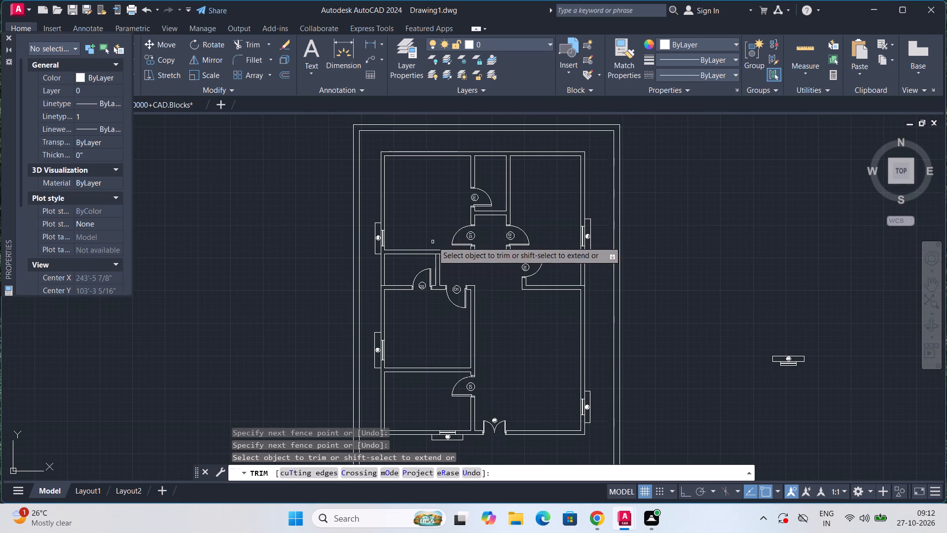
scroll(430, 223, down, 1)
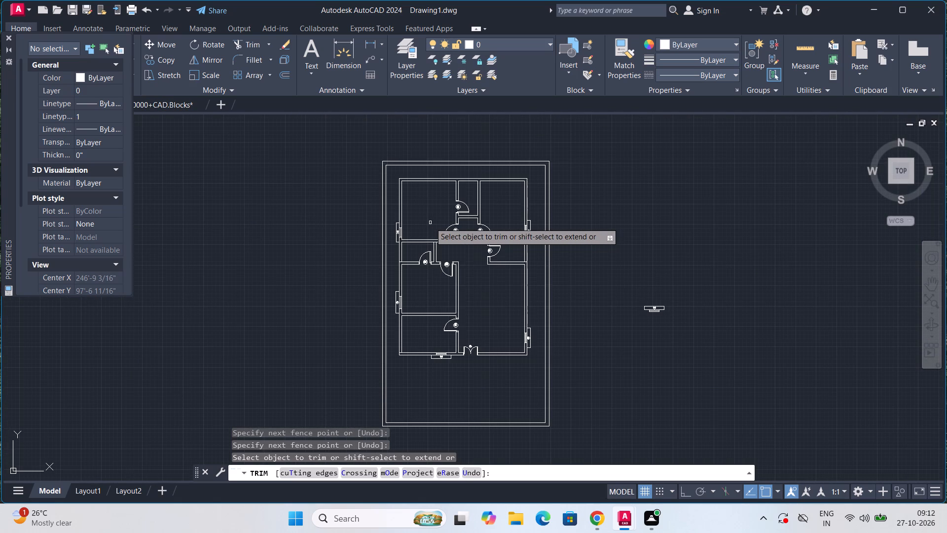
middle_drag(411, 341, 408, 286)
scroll(407, 289, up, 4)
middle_drag(402, 294, 455, 212)
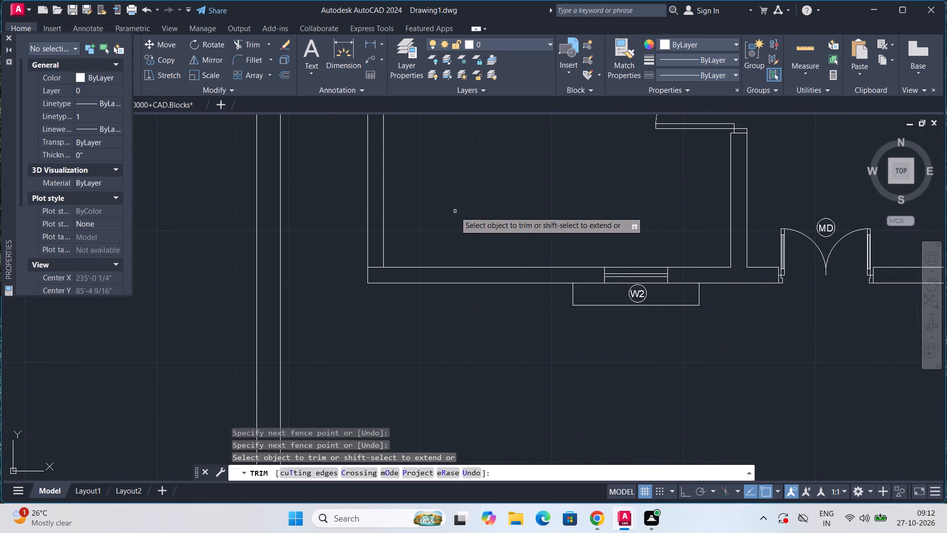
drag(379, 269, 380, 261)
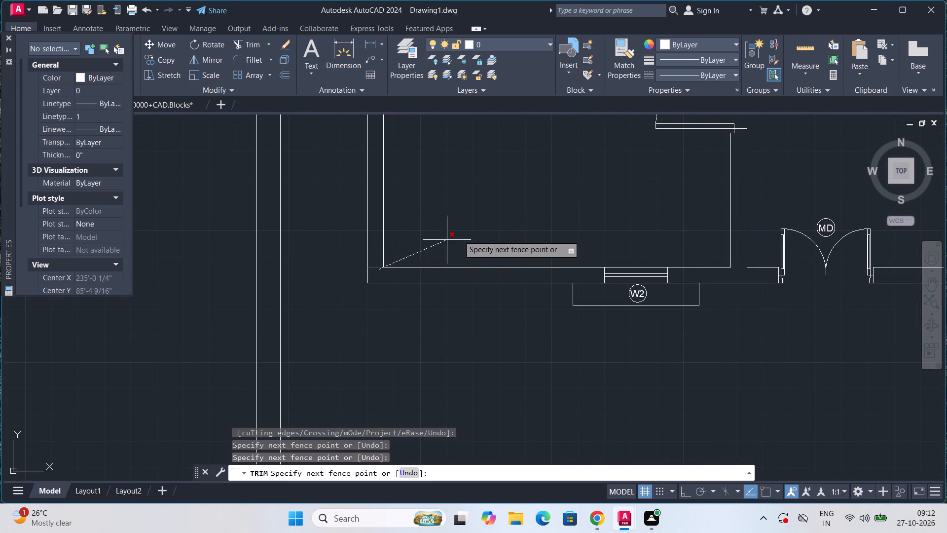
click(376, 258)
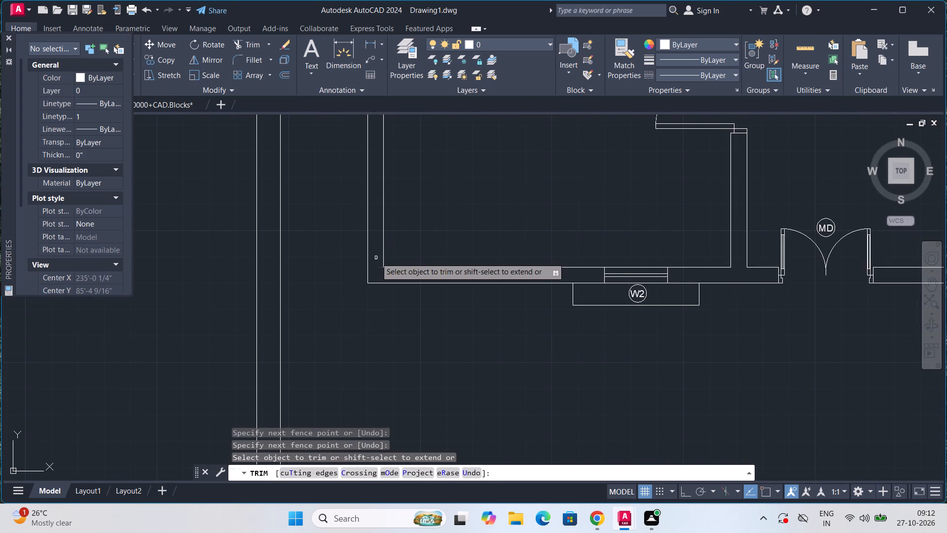
scroll(414, 233, down, 3)
middle_drag(451, 224, 312, 315)
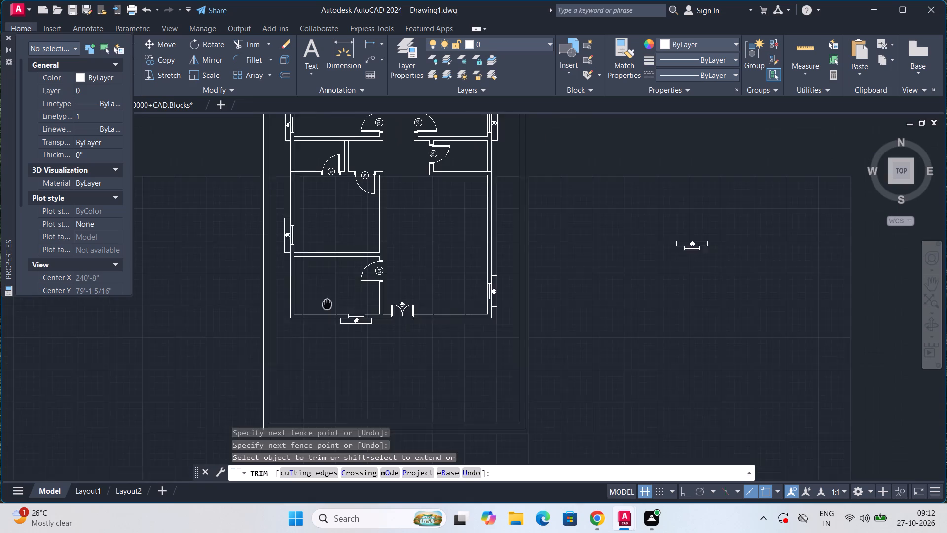
middle_drag(312, 315, 294, 331)
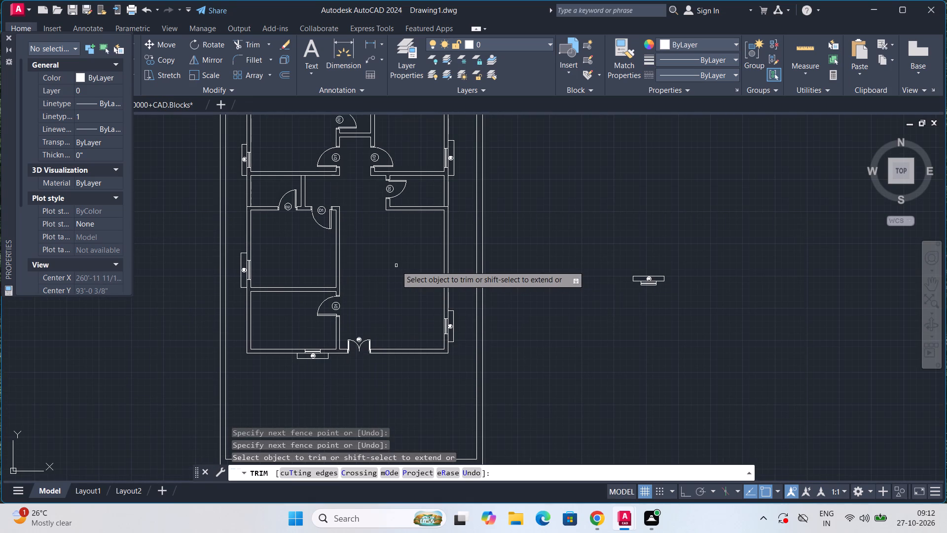
middle_drag(397, 266, 444, 339)
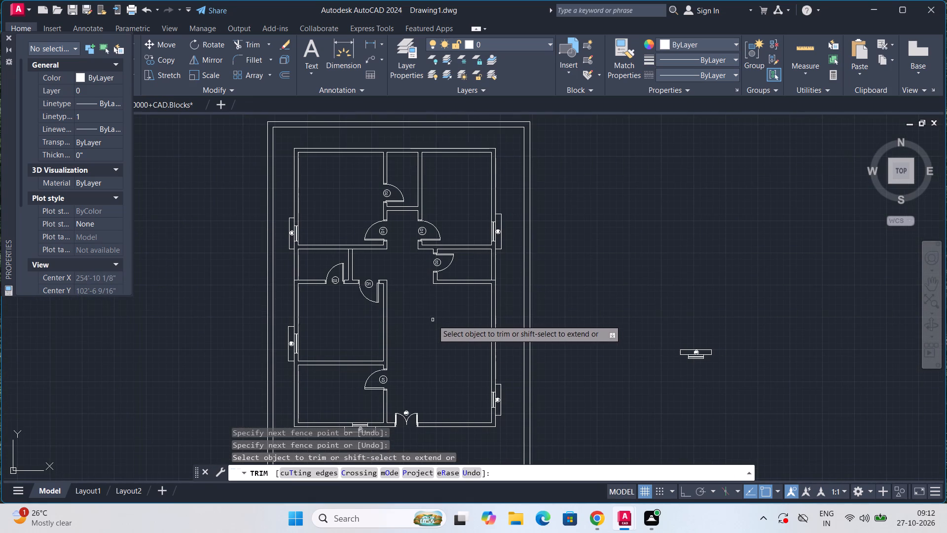
scroll(340, 278, up, 3)
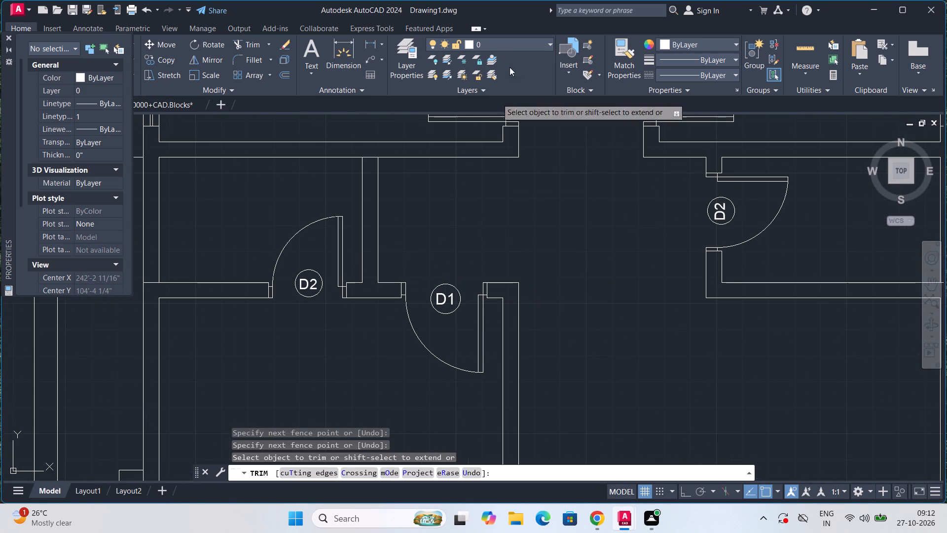
key(Escape)
key(Escape)
key(Escape)
key(Escape)
key(Escape)
Erase the spare window symbol lying outside the plan to the right of the plot boundary.
scroll(478, 214, down, 2)
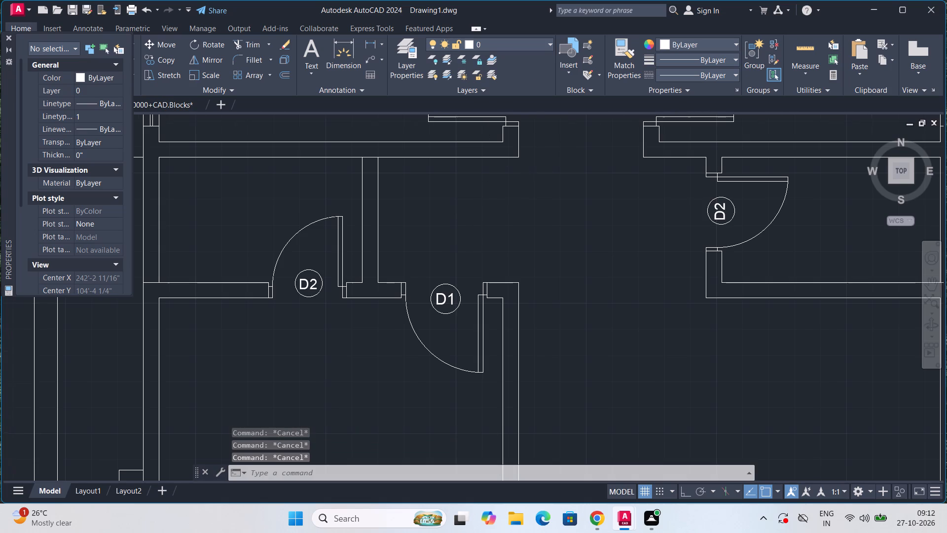
scroll(478, 214, down, 2)
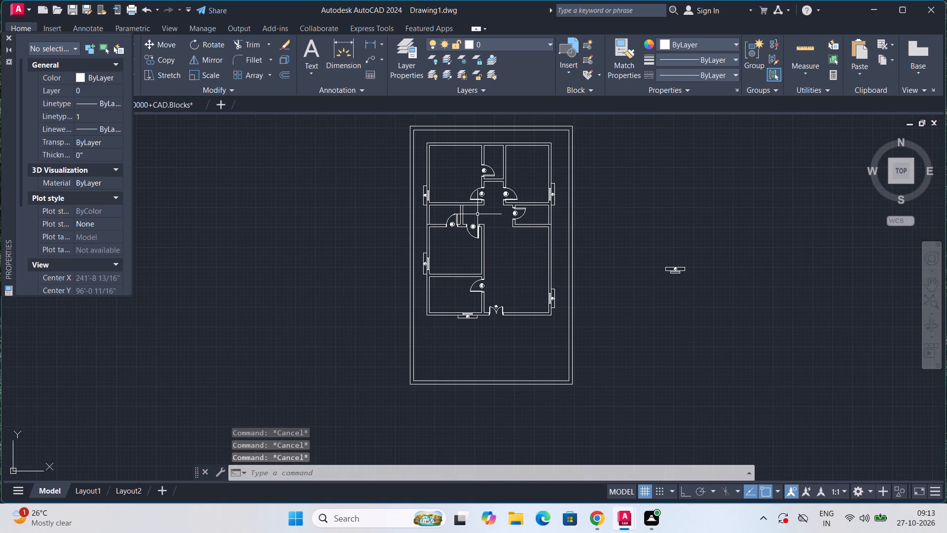
scroll(549, 213, up, 1)
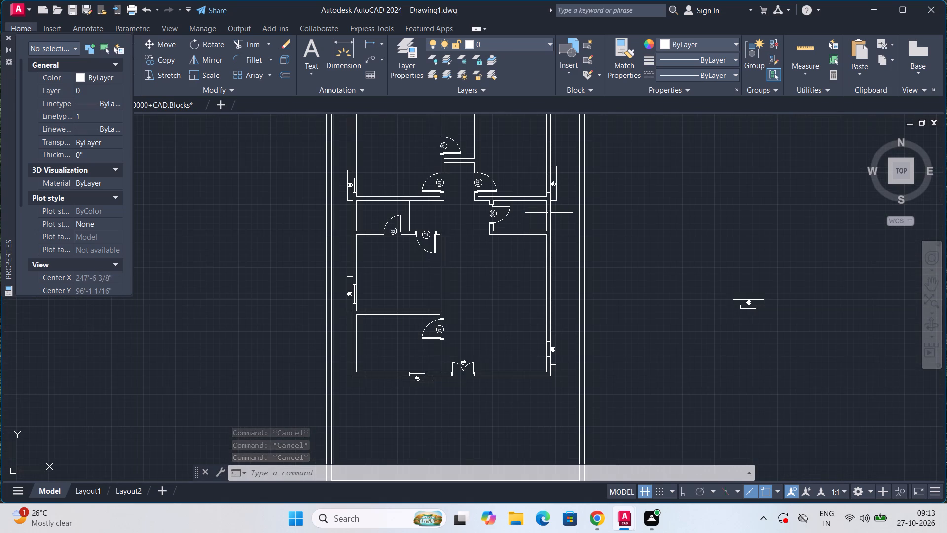
drag(765, 347, 755, 271)
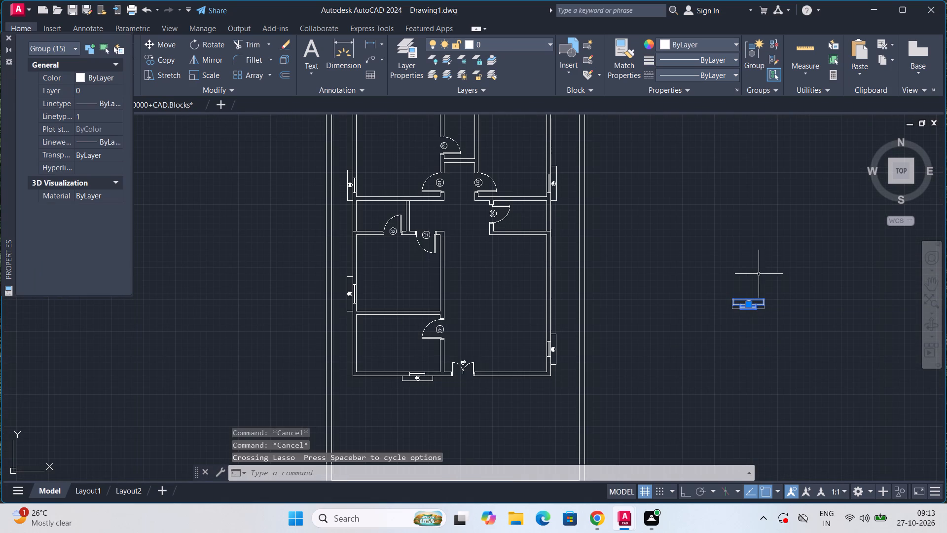
key(Delete)
Mirror the lower-left room's D1 door about a horizontal line through its tag's center with Ortho on, erasing the source.
scroll(337, 242, up, 2)
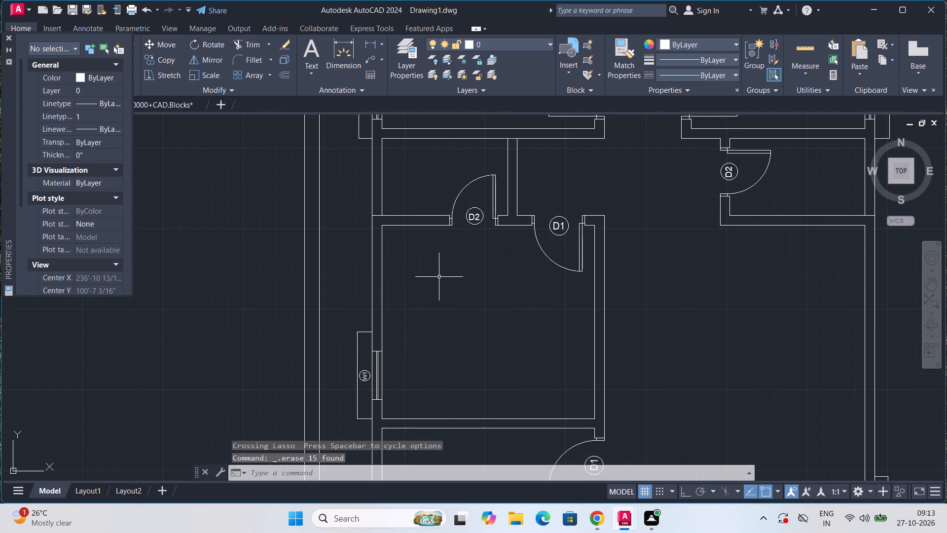
middle_drag(439, 276, 434, 264)
scroll(434, 264, down, 2)
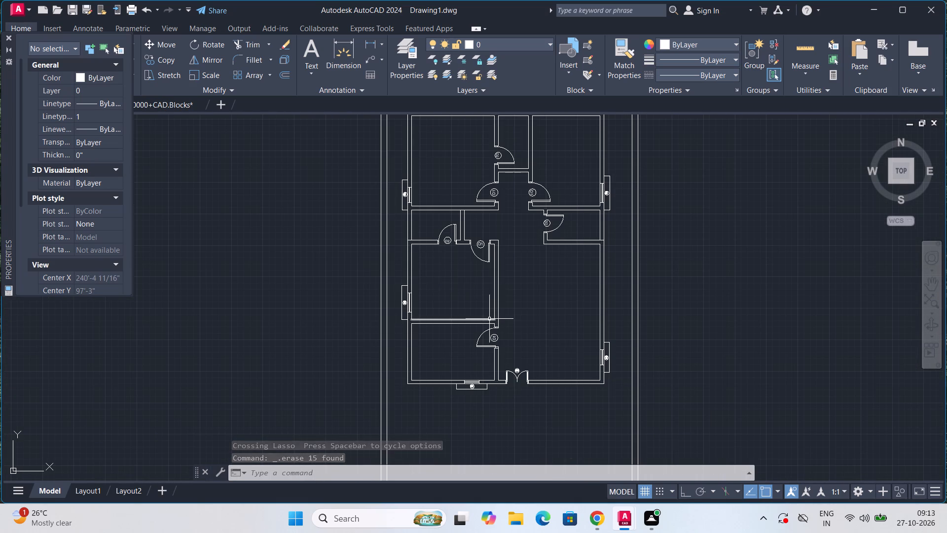
scroll(479, 346, up, 5)
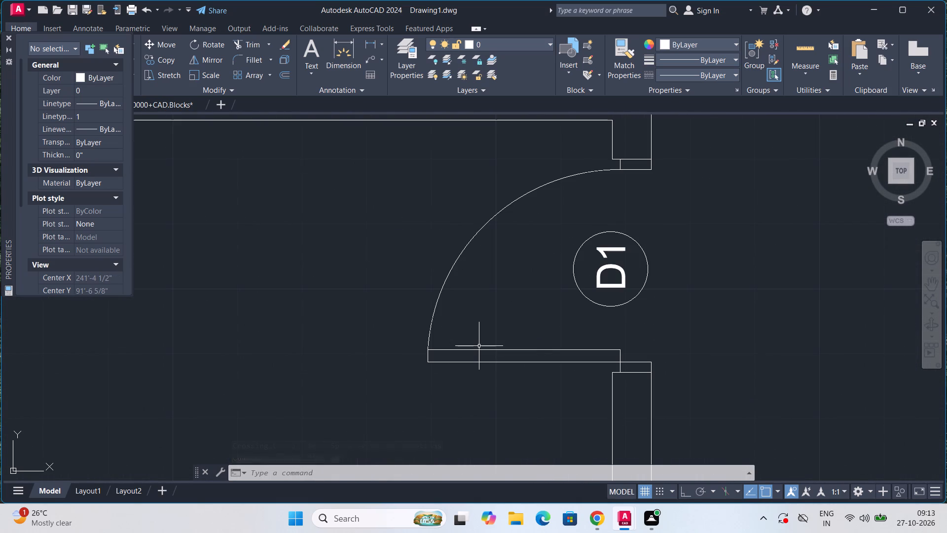
click(522, 361)
key(m)
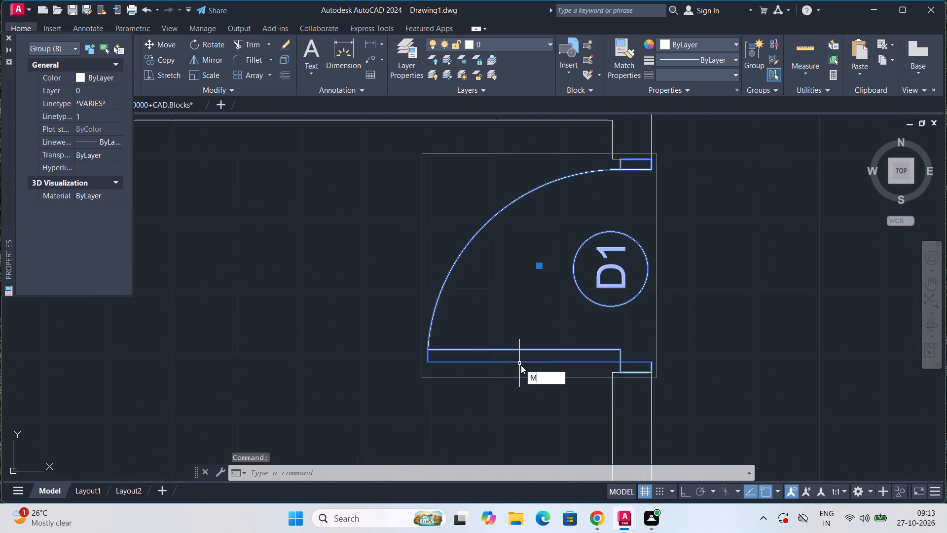
key(i)
key(Return)
key(Return)
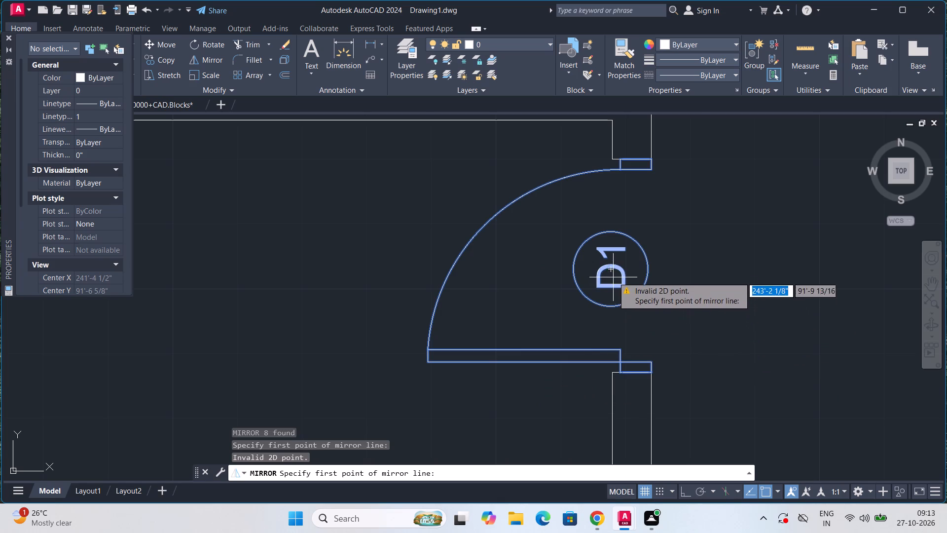
click(613, 272)
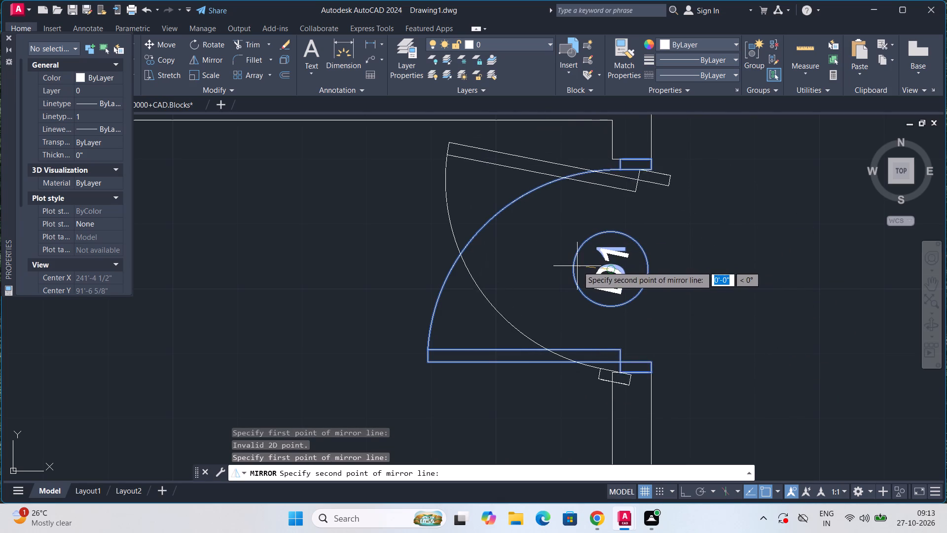
click(681, 488)
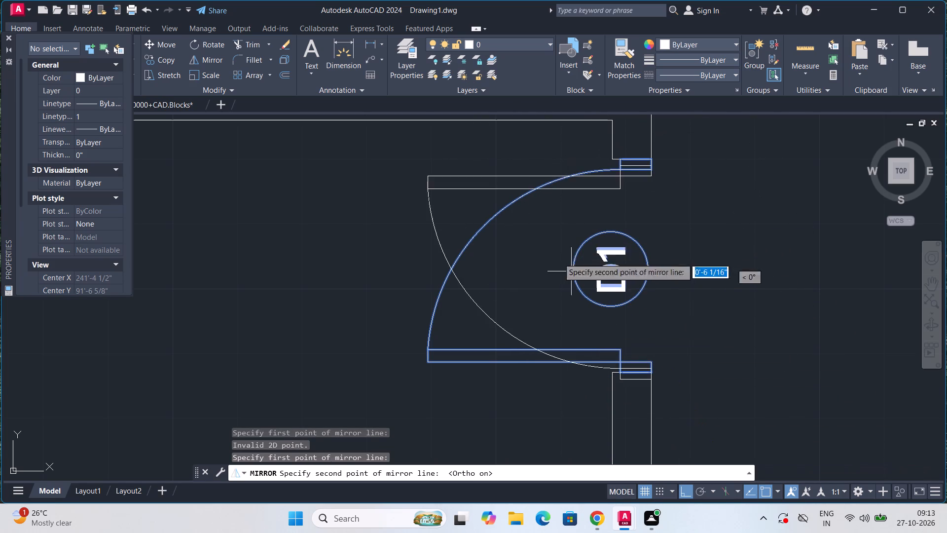
click(506, 193)
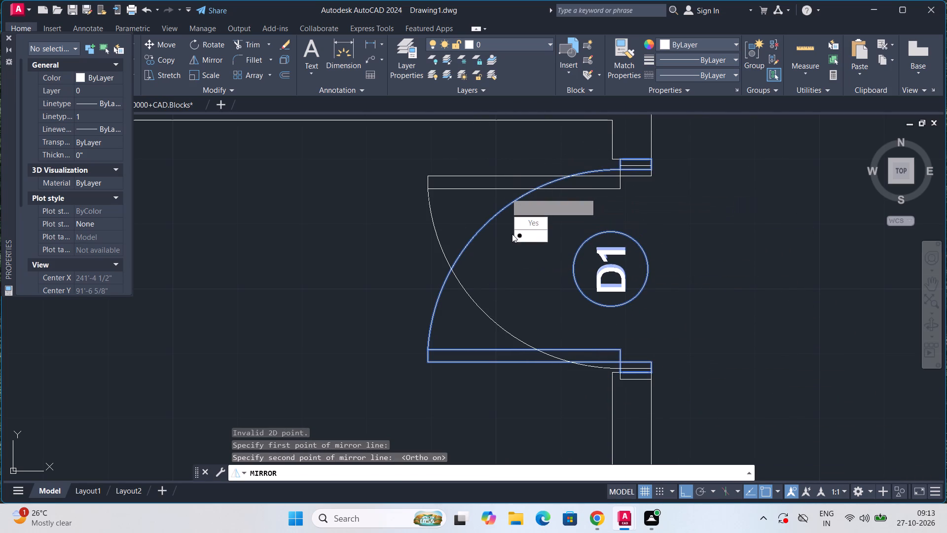
drag(522, 222, 506, 193)
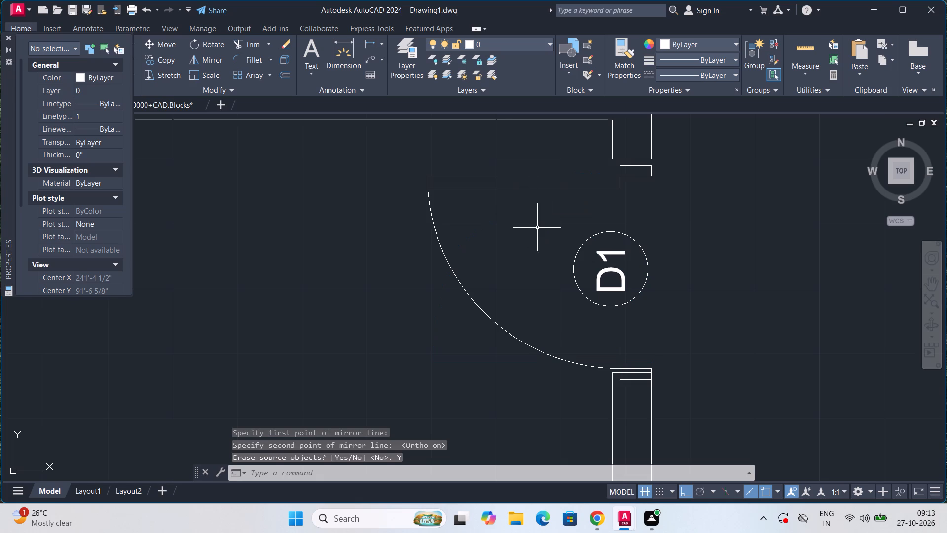
Move the lower-left room's D1 door with Ortho off so its upper jamb's outer corner meets the wall end's corner.
middle_drag(632, 308, 580, 384)
scroll(610, 330, up, 2)
key(m)
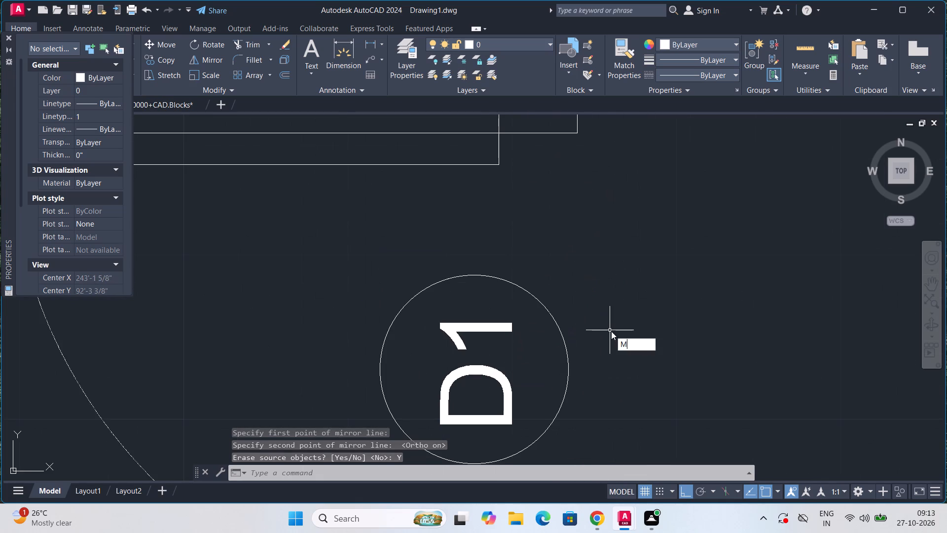
key(Return)
middle_drag(572, 226, 538, 355)
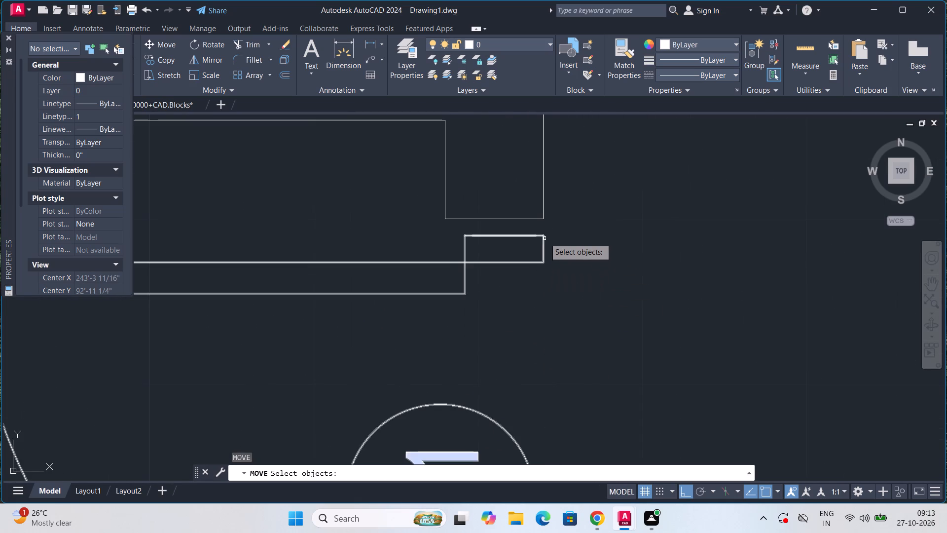
click(545, 237)
key(Return)
click(545, 237)
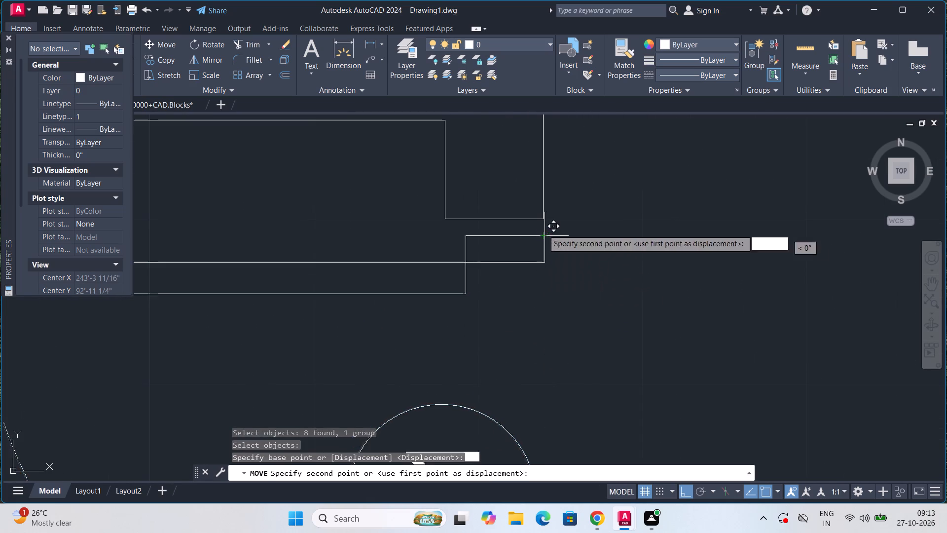
scroll(543, 223, up, 1)
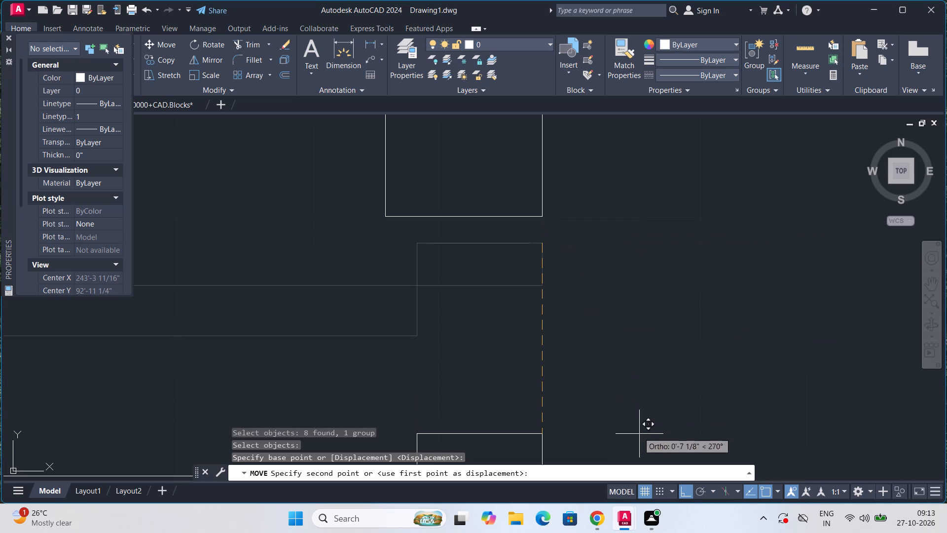
click(686, 489)
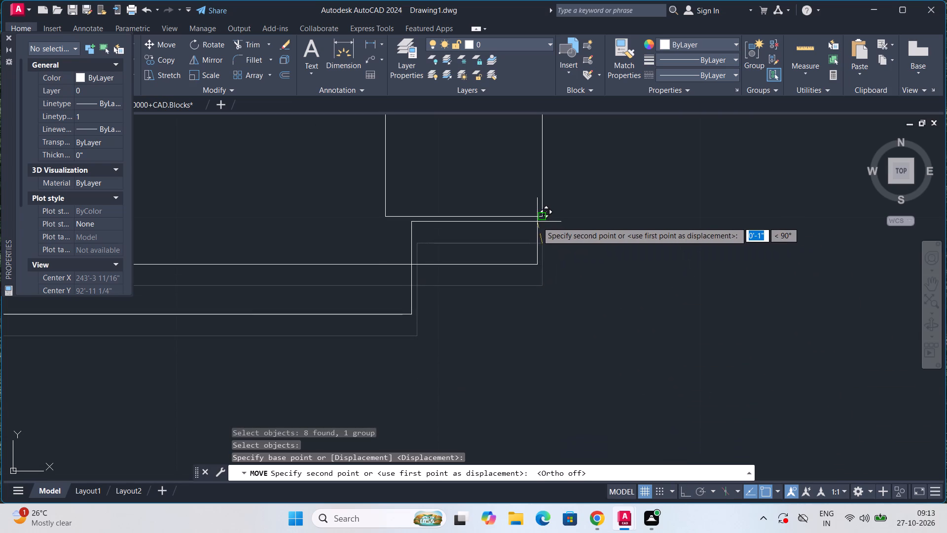
scroll(540, 224, up, 3)
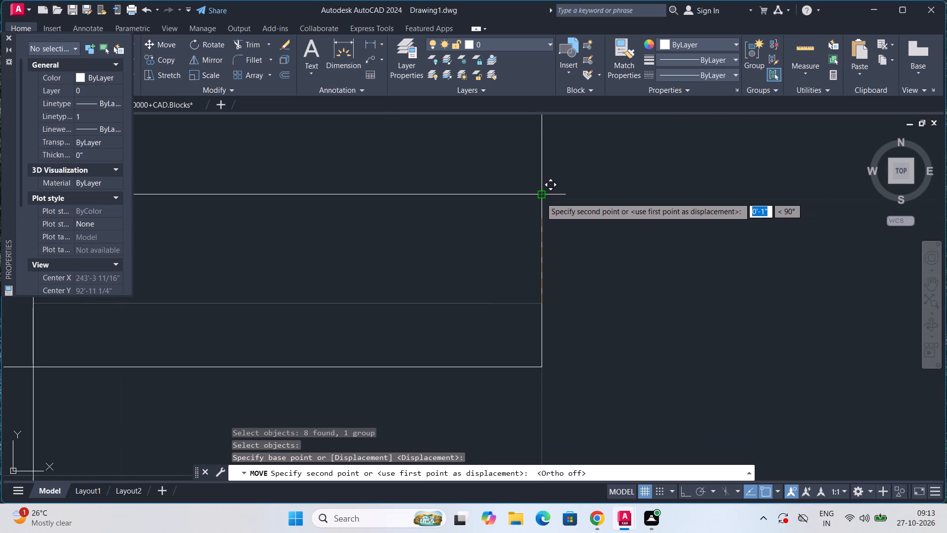
click(541, 197)
Look over the whole house plan to examine its walls, doors and windows within the plot boundary.
scroll(541, 197, down, 7)
scroll(559, 281, down, 1)
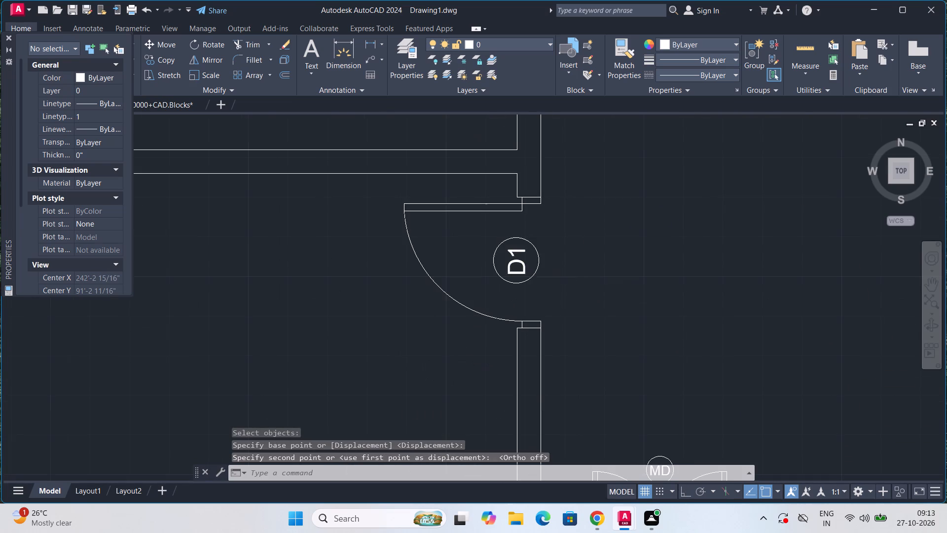
scroll(559, 281, down, 2)
middle_drag(576, 267, 533, 384)
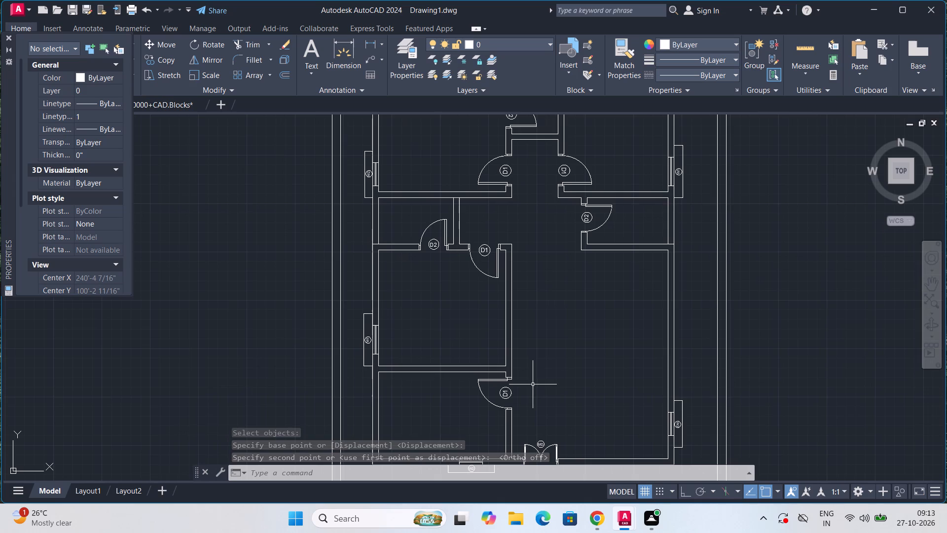
middle_drag(543, 280, 516, 369)
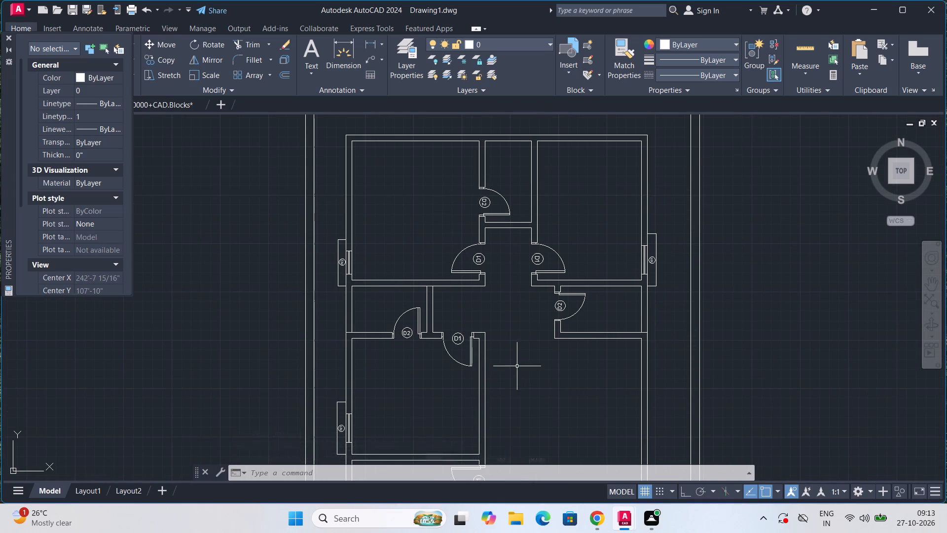
middle_drag(525, 339, 518, 241)
scroll(518, 241, down, 2)
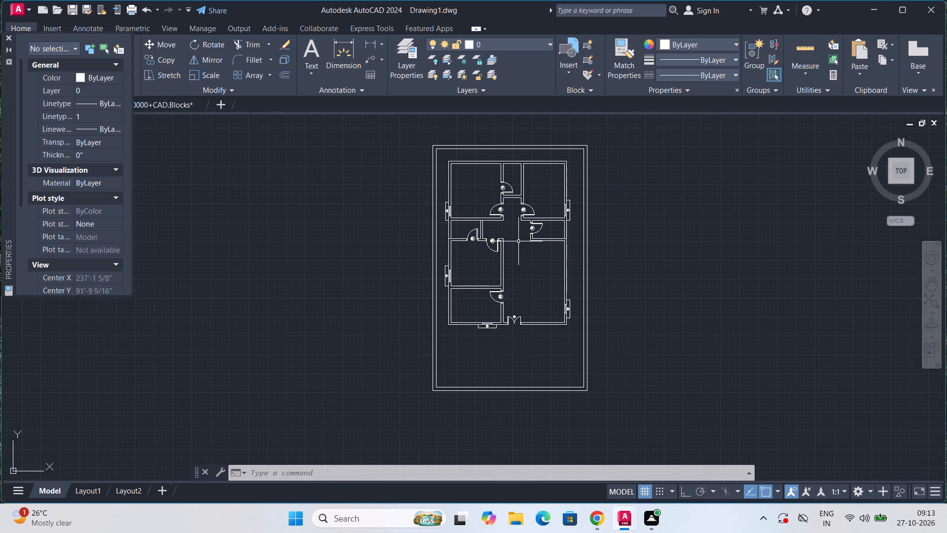
scroll(570, 239, up, 2)
scroll(570, 238, down, 1)
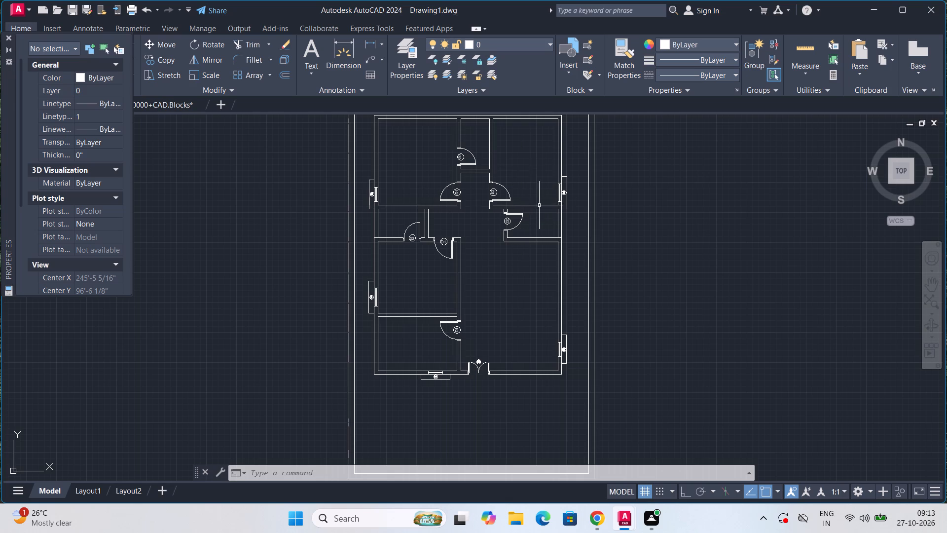
middle_drag(541, 218, 446, 304)
scroll(442, 300, down, 1)
middle_drag(549, 305, 526, 252)
scroll(501, 247, up, 1)
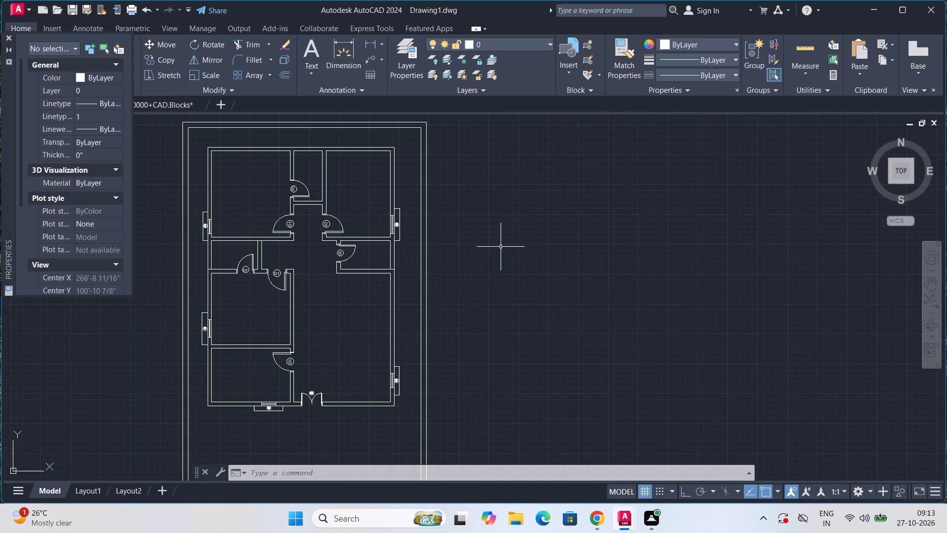
scroll(501, 247, down, 2)
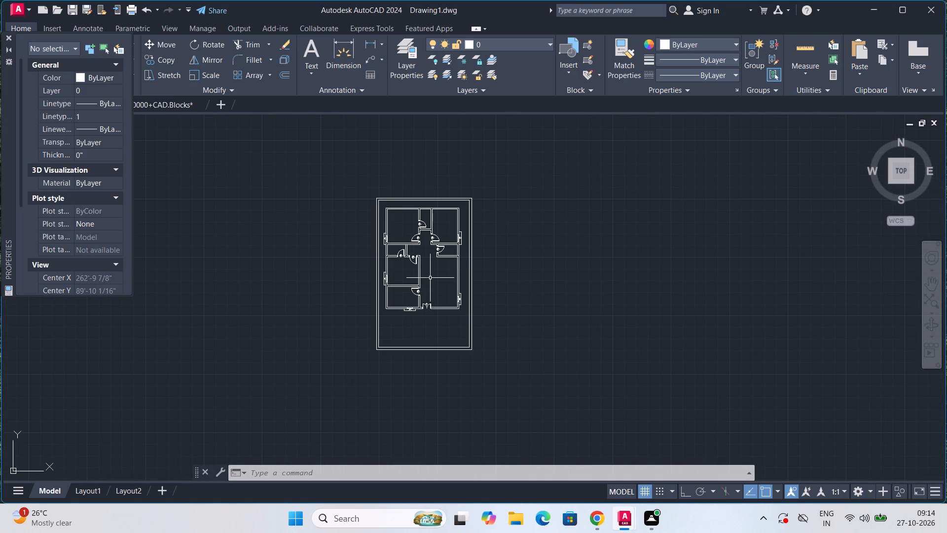
Measure the lower-left room's inside depth between its upper and lower walls with a linear dimension, without placing it.
middle_drag(421, 299, 489, 276)
scroll(486, 280, up, 3)
middle_drag(463, 269, 482, 330)
scroll(447, 326, up, 1)
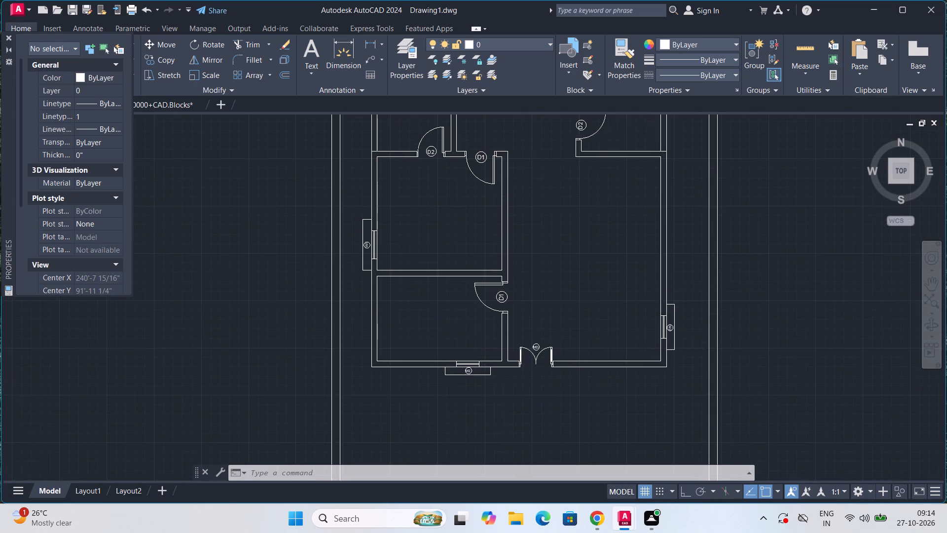
scroll(447, 326, up, 1)
click(372, 41)
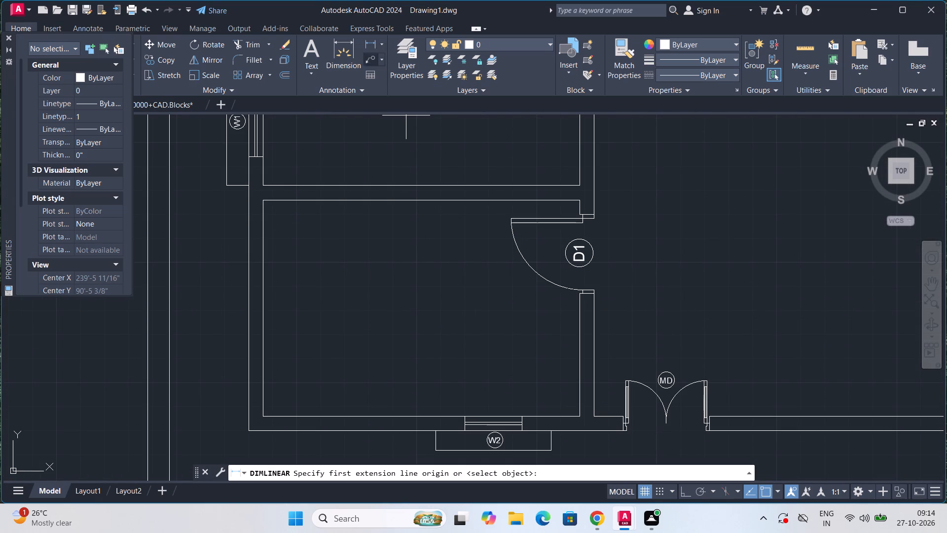
click(421, 201)
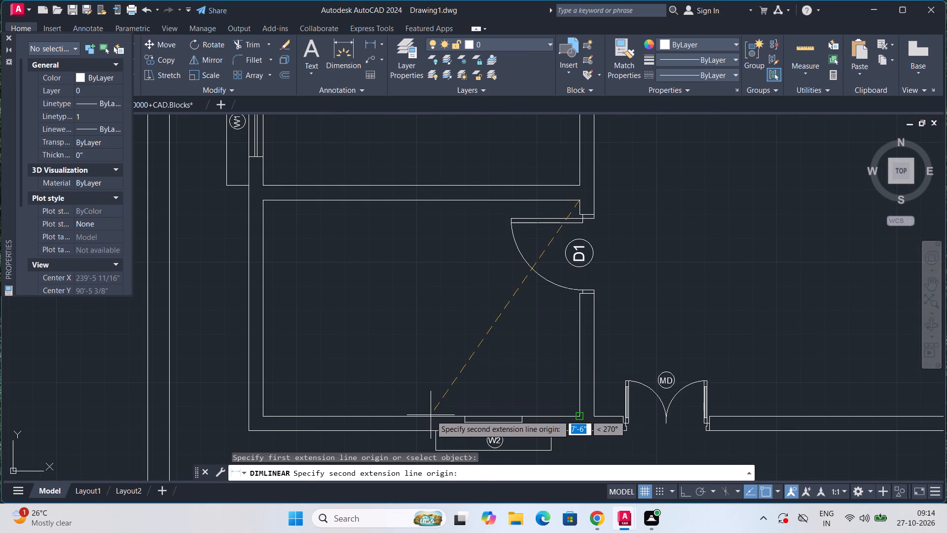
click(432, 416)
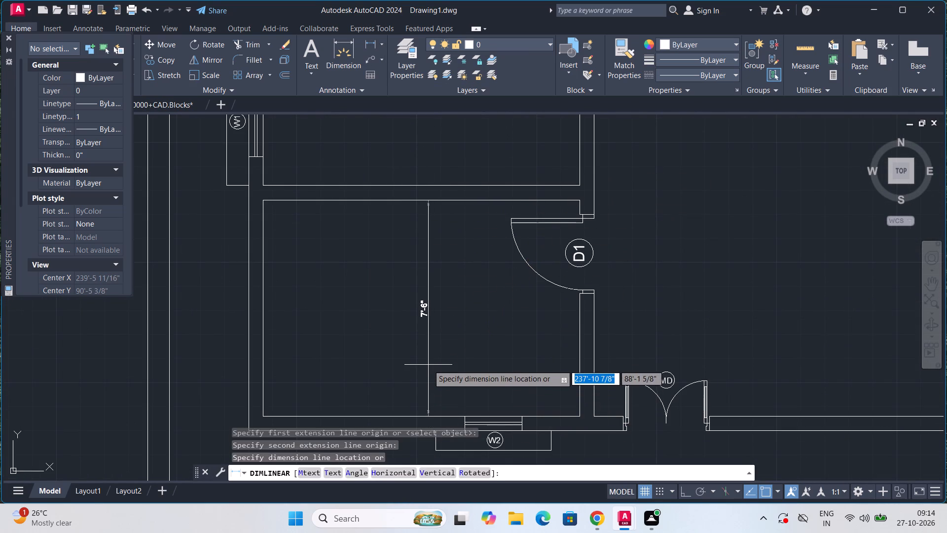
scroll(428, 364, up, 2)
scroll(429, 364, down, 1)
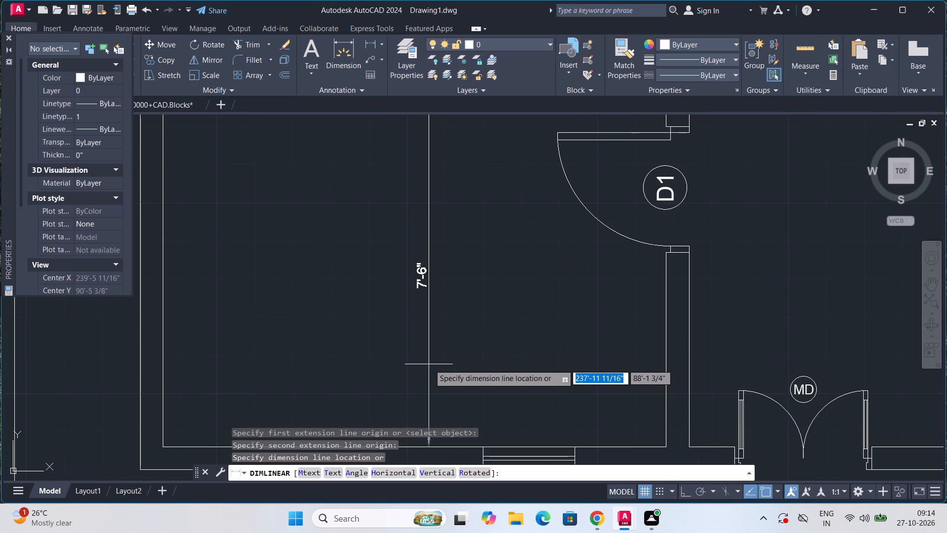
key(Escape)
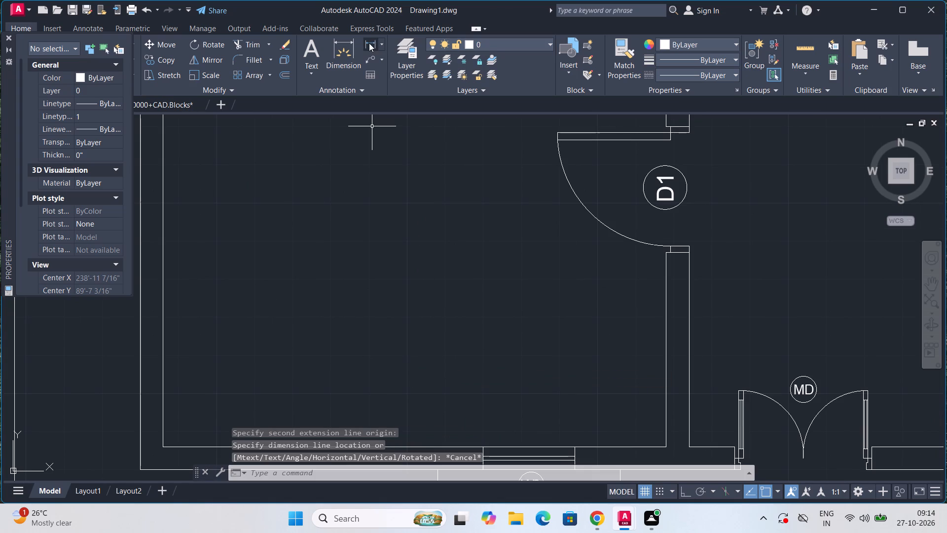
Measure the lower-left room's inside width between its side walls with a linear dimension, without placing it.
click(369, 43)
click(162, 278)
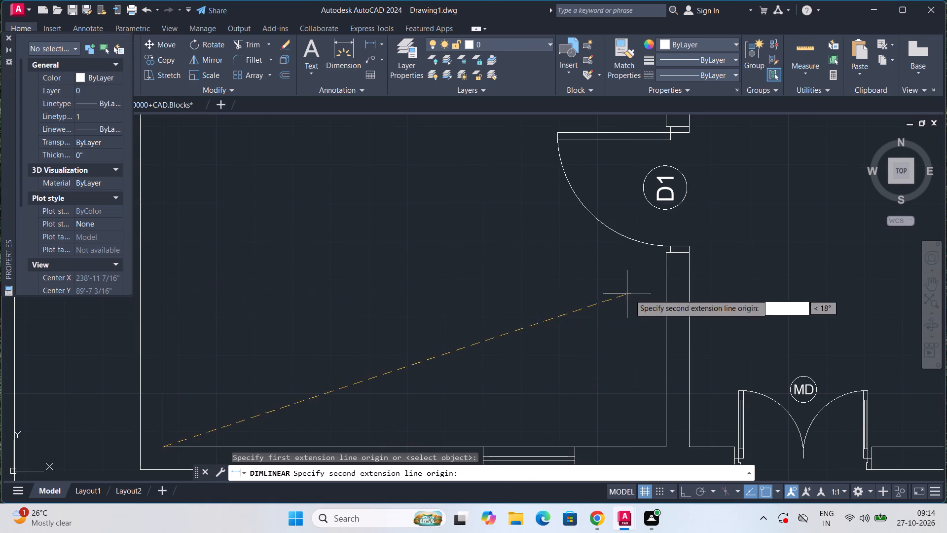
click(667, 448)
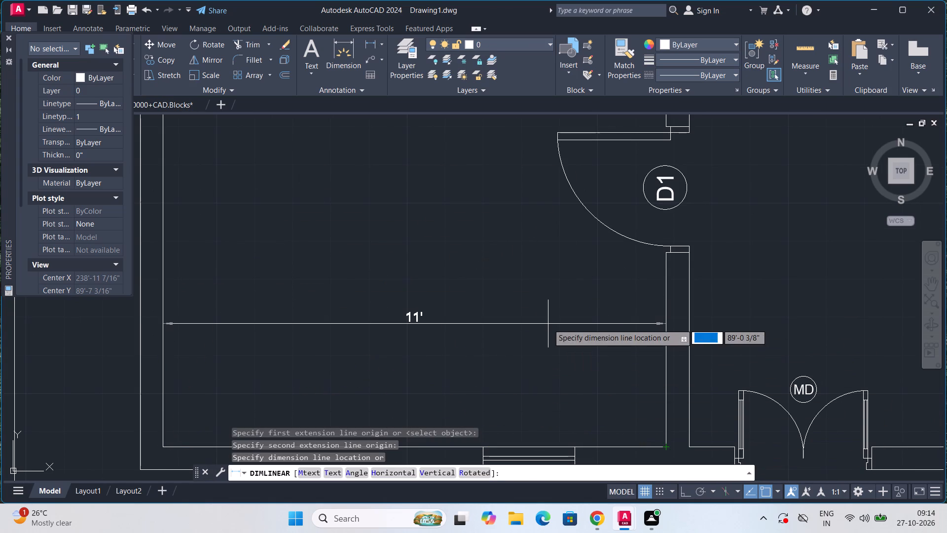
key(Escape)
key(Escape)
key(Escape)
key(Escape)
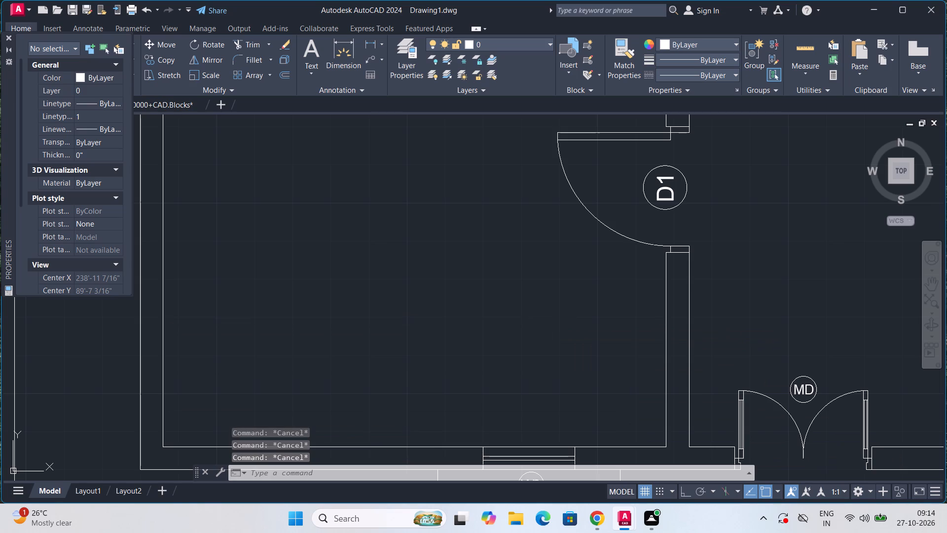
key(Escape)
key(Escape)
key(Escape)
key(Escape)
scroll(551, 323, down, 1)
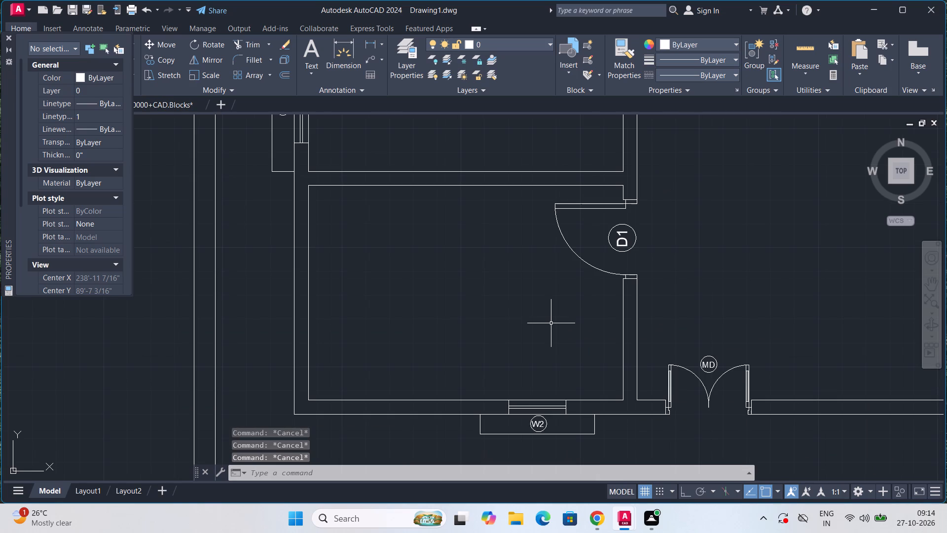
Add a two-line multiline text label in the lower-left room reading KITCHEN and 11' X 7'6".
click(315, 56)
click(399, 294)
click(435, 311)
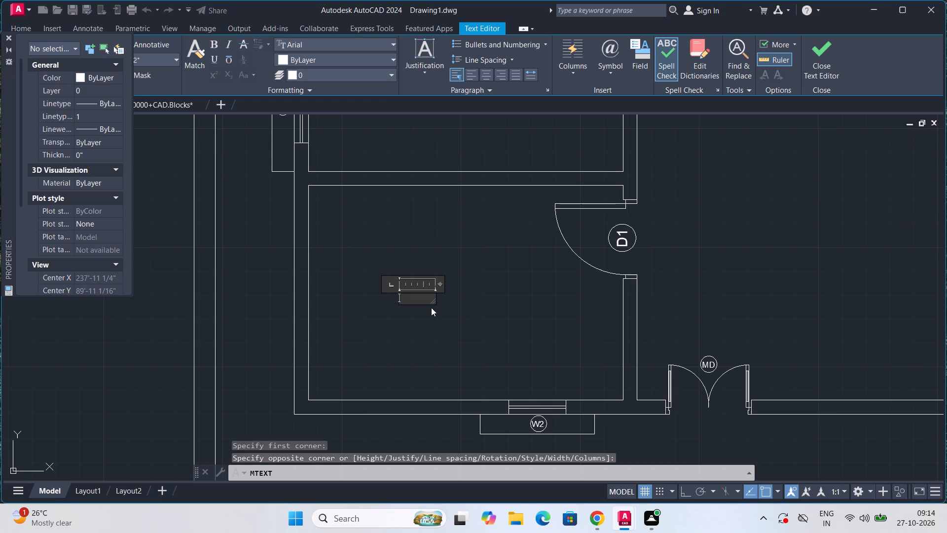
text(KITCHEB)
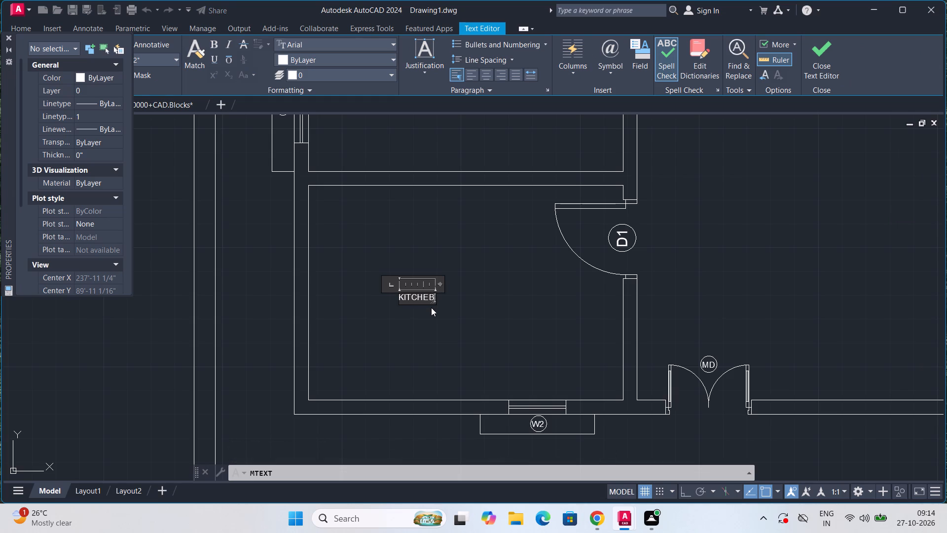
key(BackSpace)
key(n)
key(Return)
text(11)
key(apostrophe)
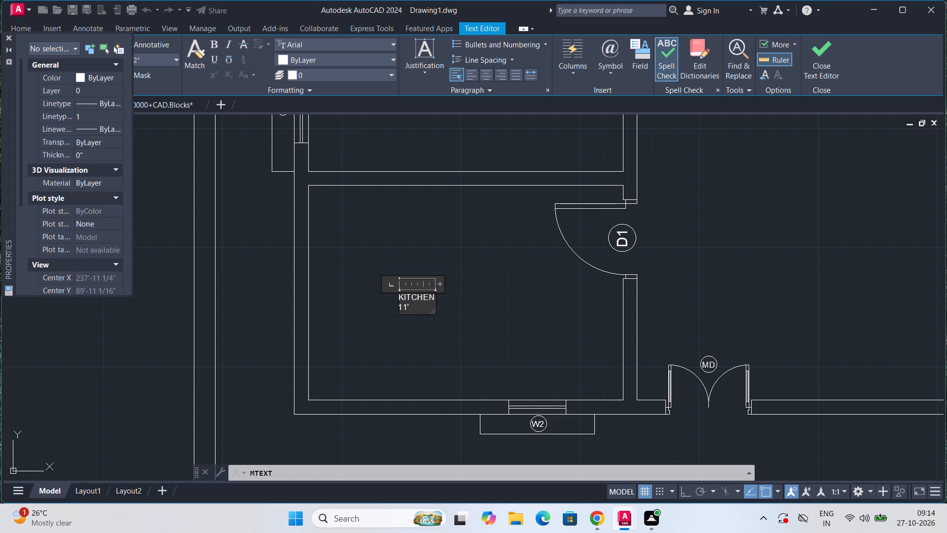
key(space)
text(X)
key(space)
text(7')
text(6")
click(453, 312)
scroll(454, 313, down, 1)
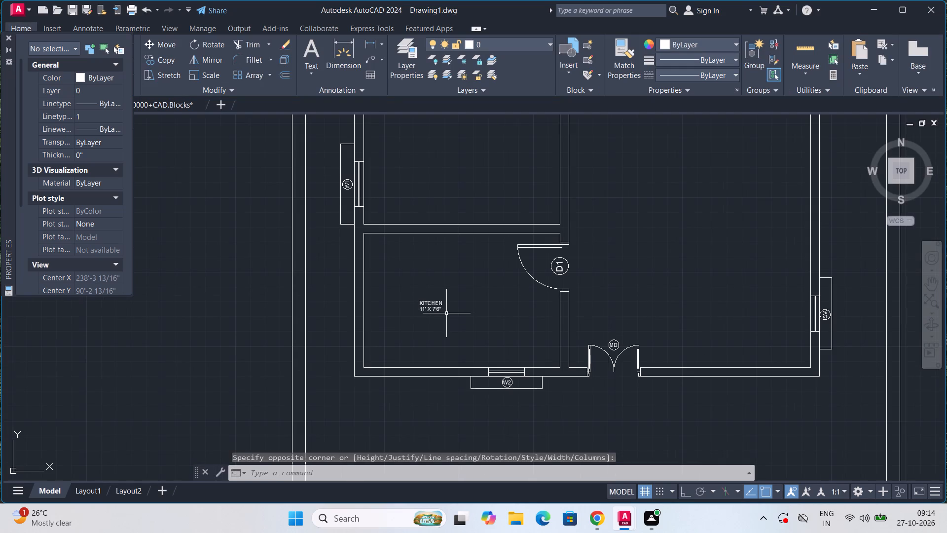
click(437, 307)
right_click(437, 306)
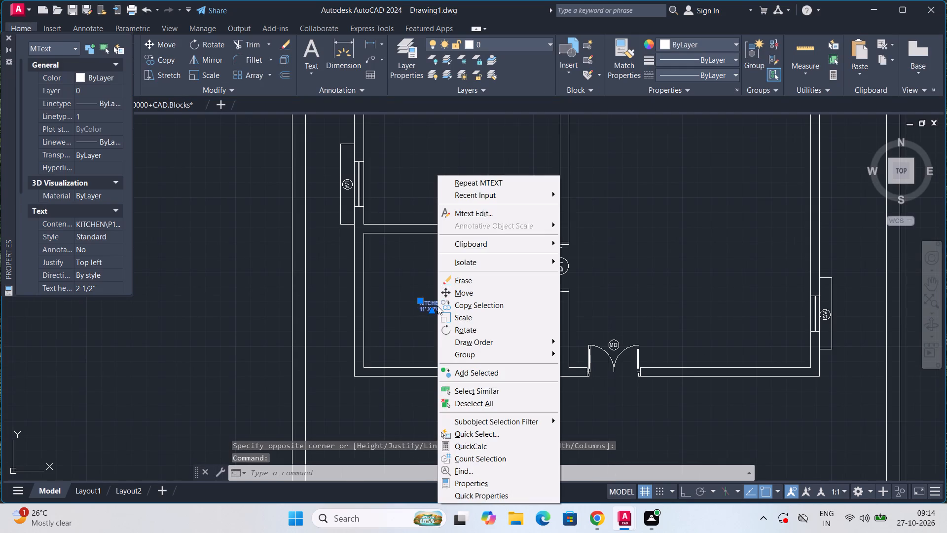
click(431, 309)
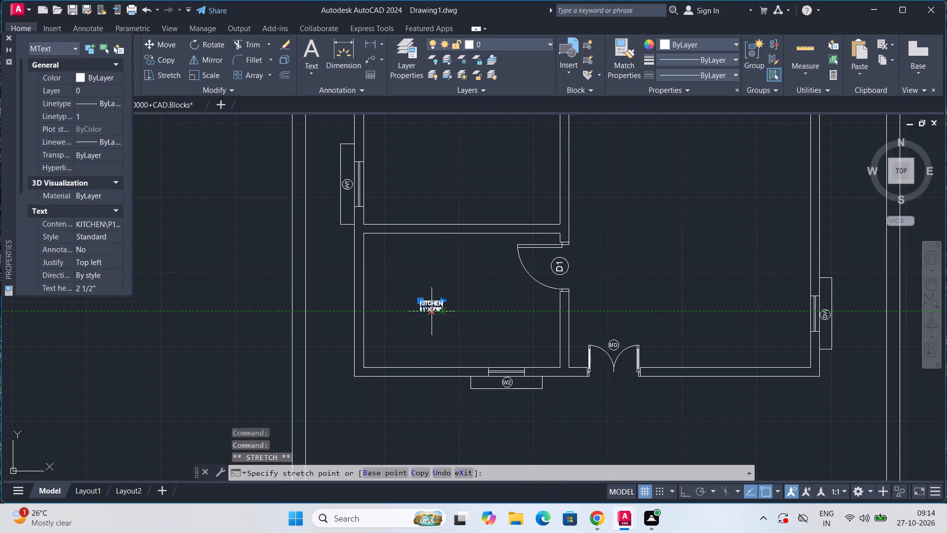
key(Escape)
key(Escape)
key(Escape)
Copy the KITCHEN label into the room directly above the kitchen and into the large hall beside it.
text(CO)
key(Return)
click(431, 304)
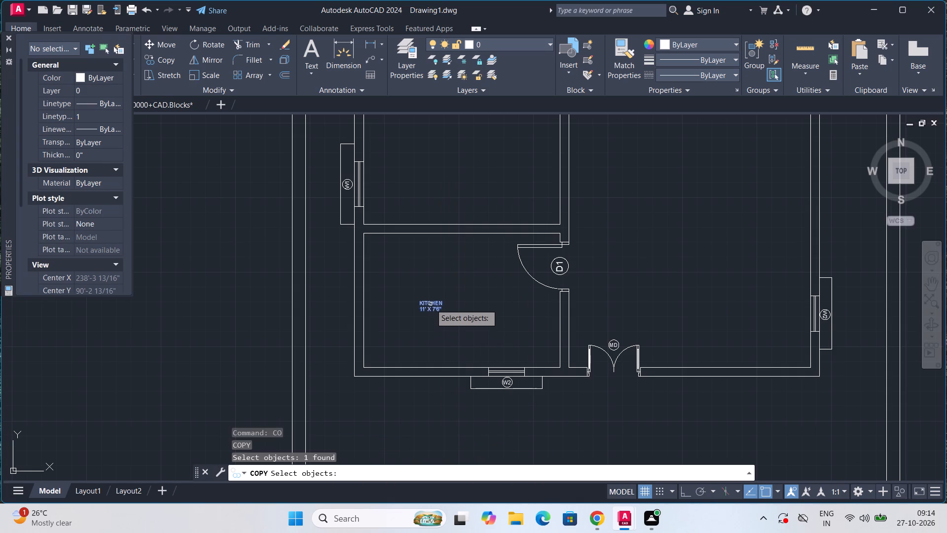
key(Return)
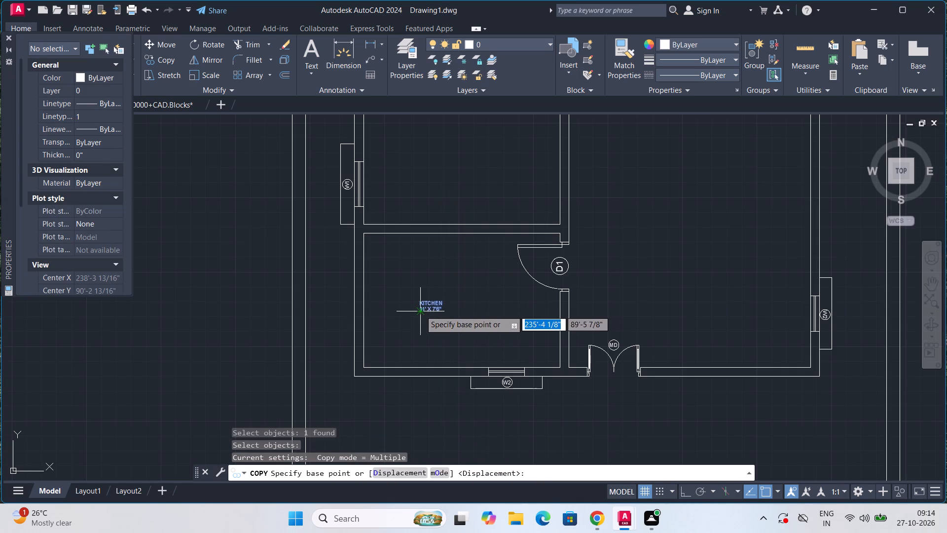
click(420, 310)
scroll(448, 234, down, 2)
middle_drag(448, 216, 439, 280)
scroll(439, 280, up, 2)
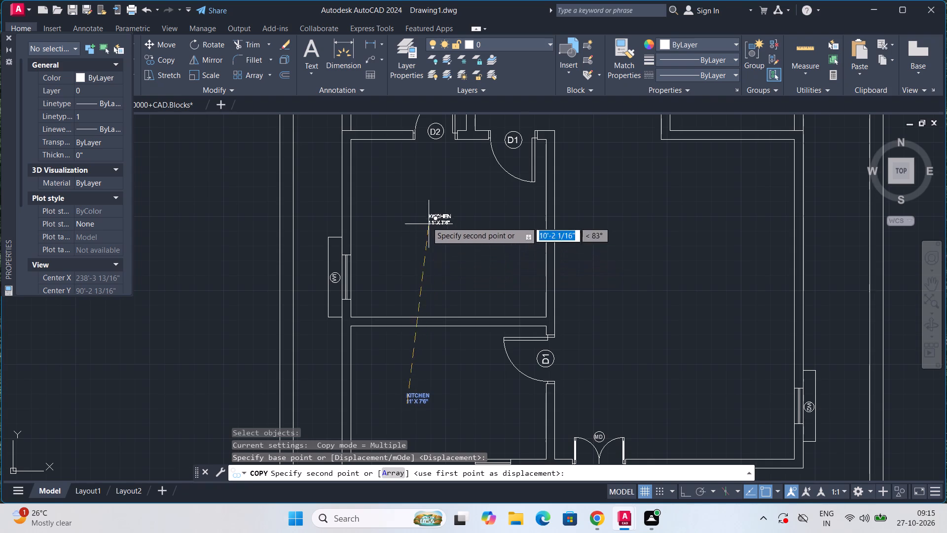
click(427, 205)
scroll(427, 205, down, 1)
click(578, 248)
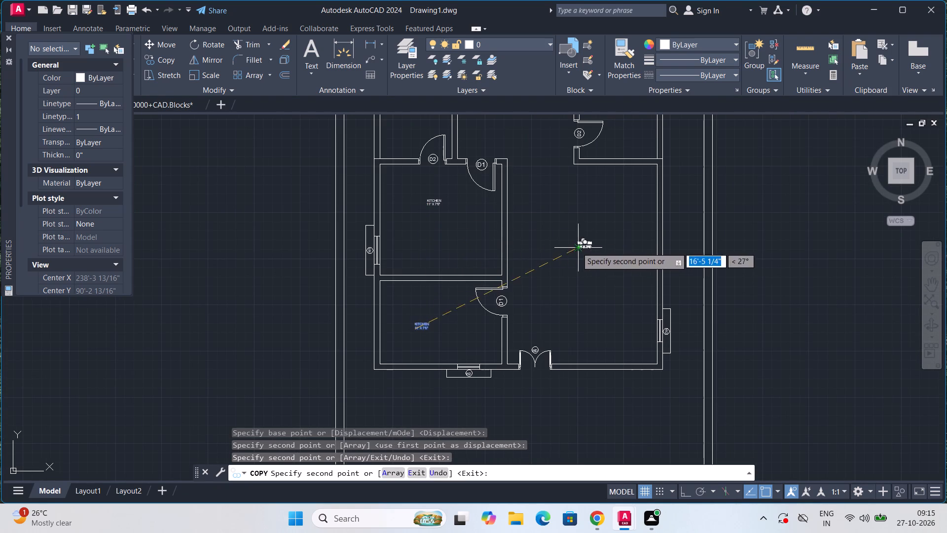
Place further copies of the KITCHEN label in the three top rooms and the two small rooms below them.
middle_drag(509, 241, 506, 404)
click(445, 209)
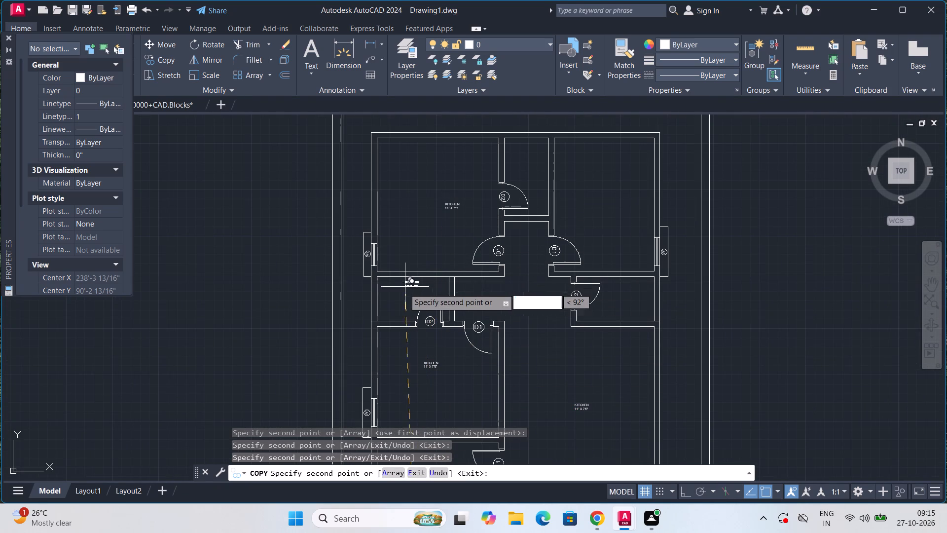
click(401, 294)
click(529, 164)
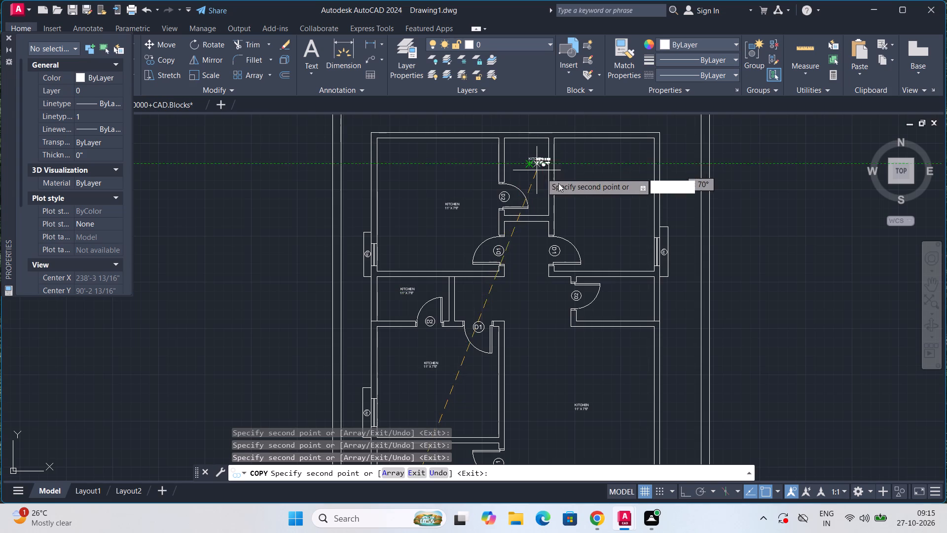
click(576, 189)
click(610, 309)
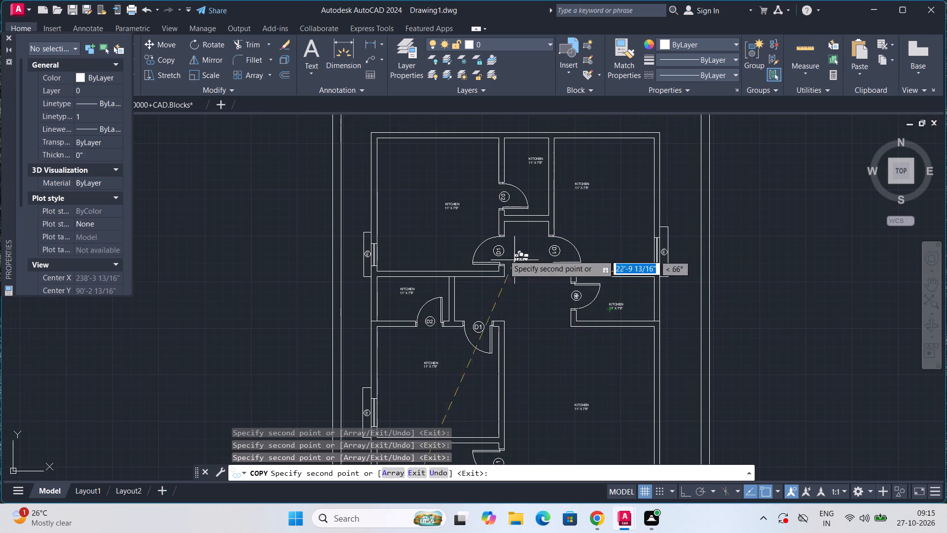
scroll(442, 223, up, 3)
key(Escape)
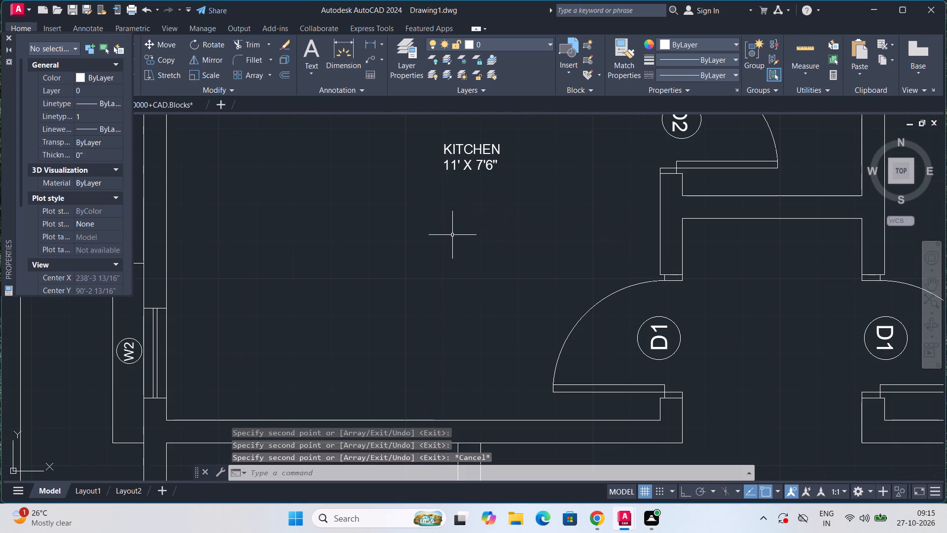
key(Escape)
Replace the whole text of the top-left room's copied label with M BEDROOM.
middle_drag(459, 229, 418, 345)
scroll(415, 296, up, 1)
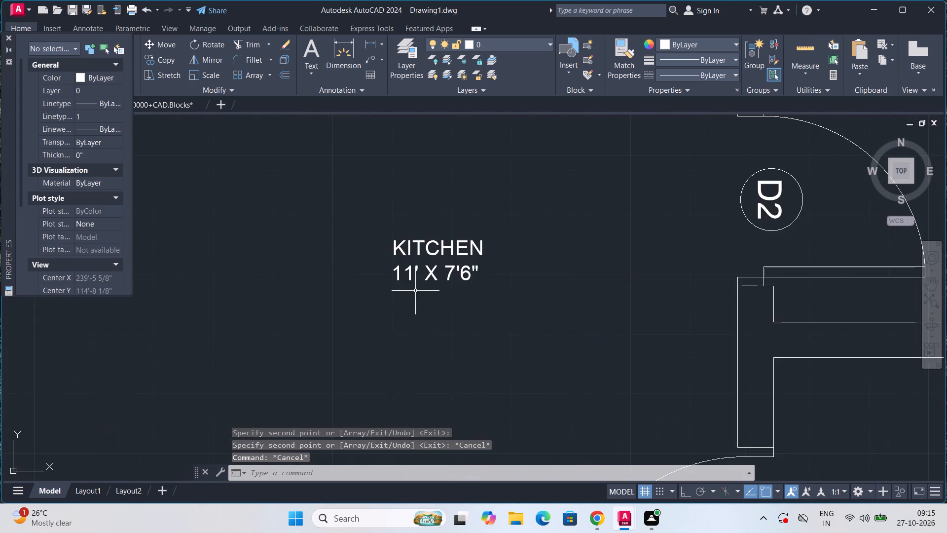
middle_drag(415, 290, 425, 345)
double_click(437, 301)
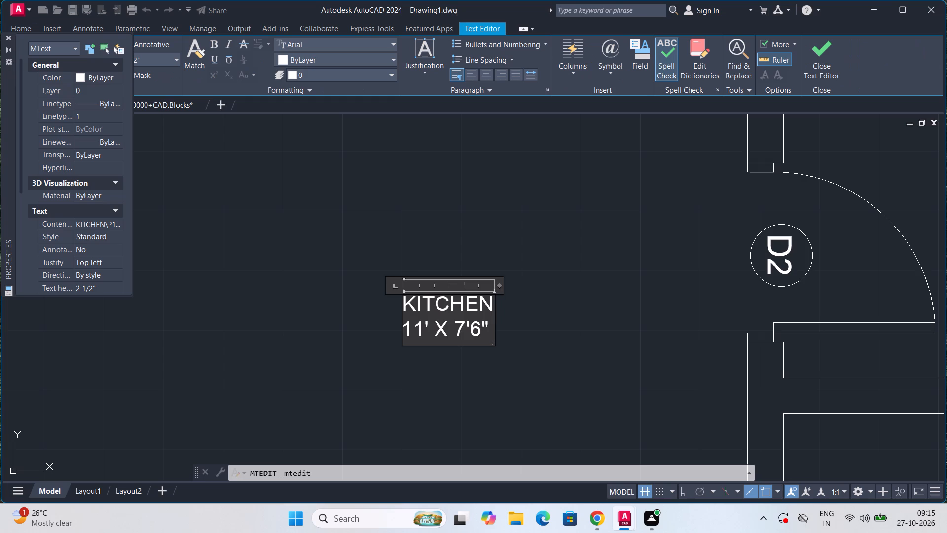
drag(490, 303, 434, 311)
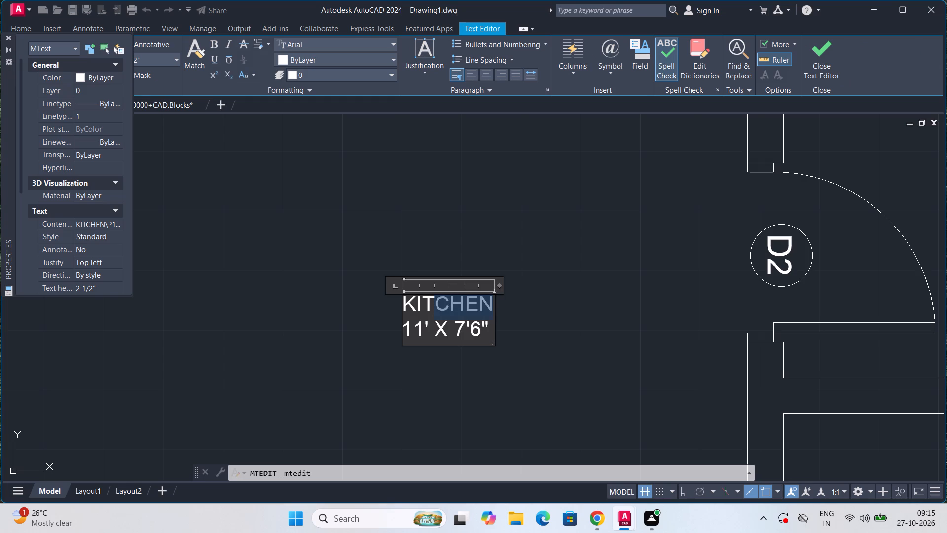
drag(434, 311, 488, 329)
key(BackSpace)
key(BackSpace)
key(BackSpace)
key(BackSpace)
key(BackSpace)
key(BackSpace)
key(BackSpace)
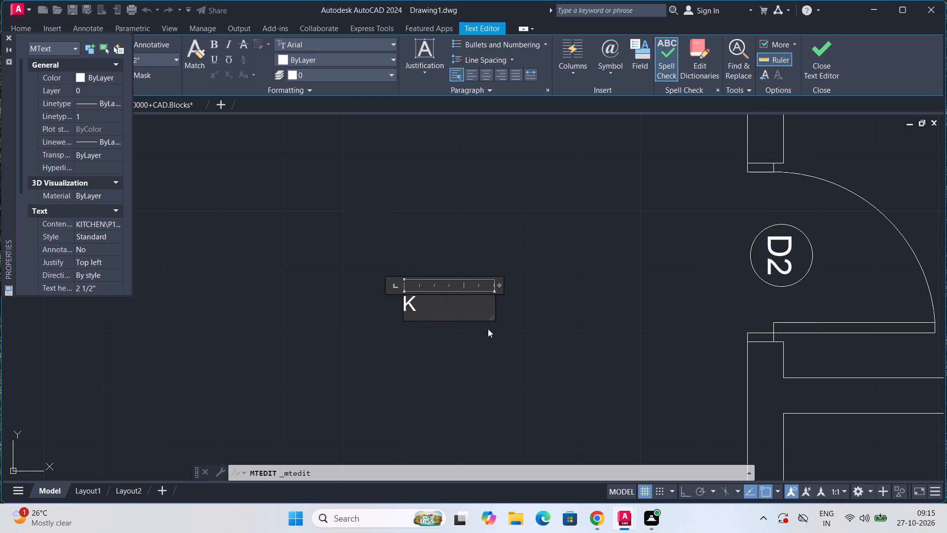
key(BackSpace)
text(M BEDROO)
key(m)
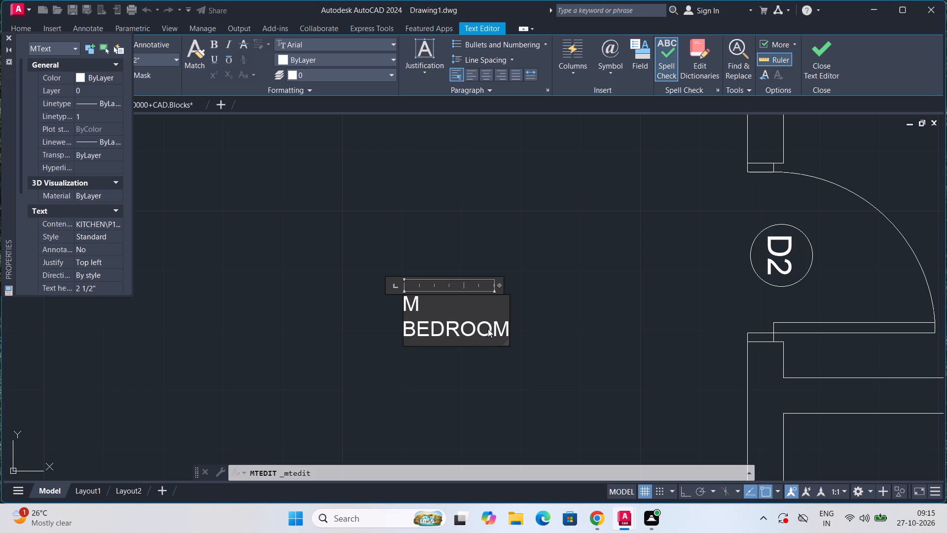
drag(395, 288, 394, 288)
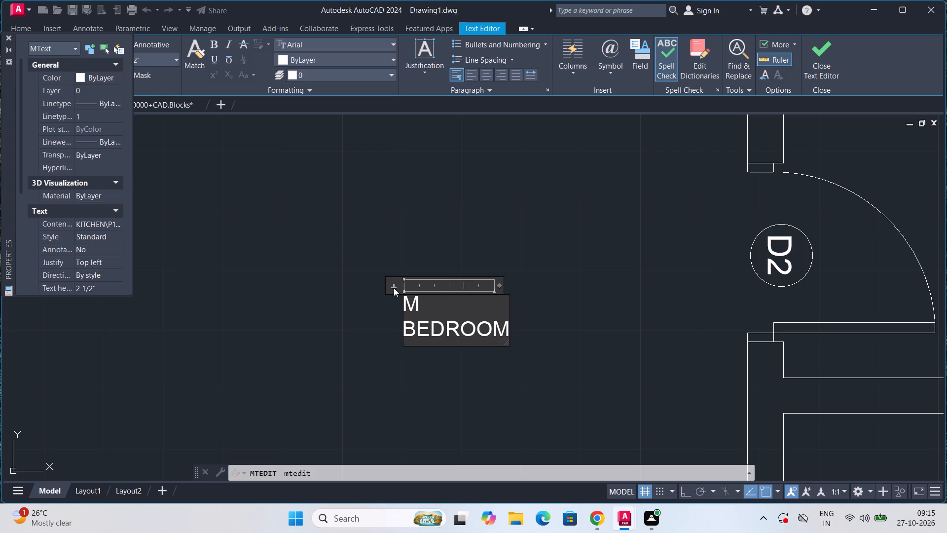
drag(394, 288, 382, 288)
click(384, 287)
Widen the M BEDROOM label's text frame so the name fits on one line.
click(411, 320)
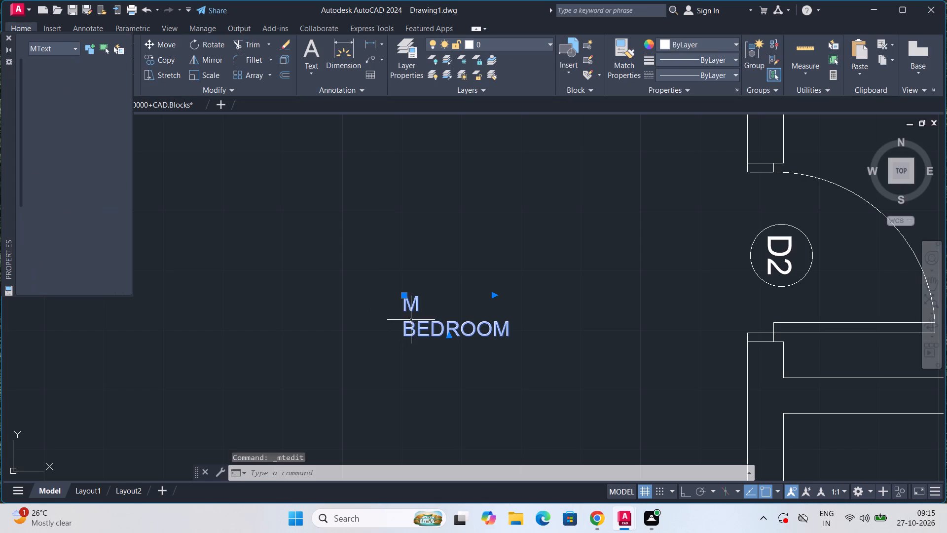
drag(496, 296, 498, 296)
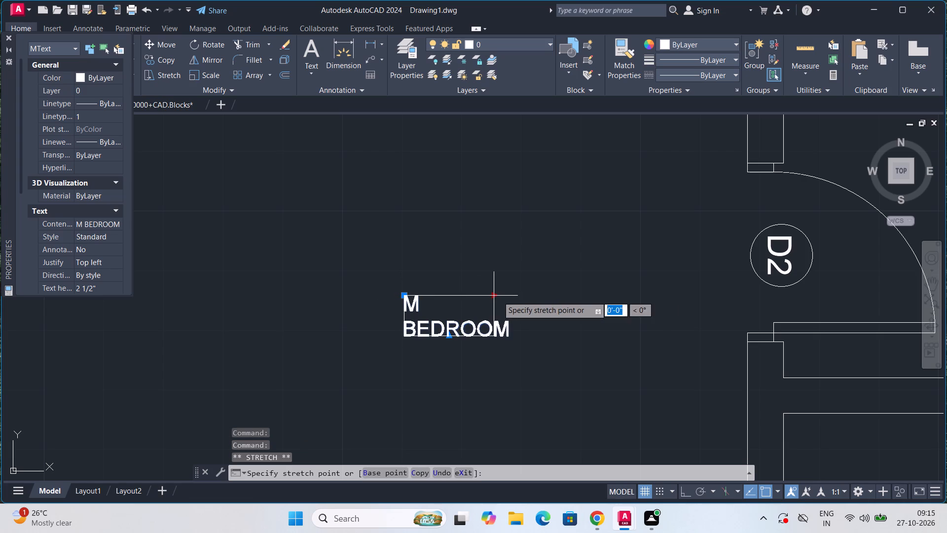
drag(498, 296, 533, 296)
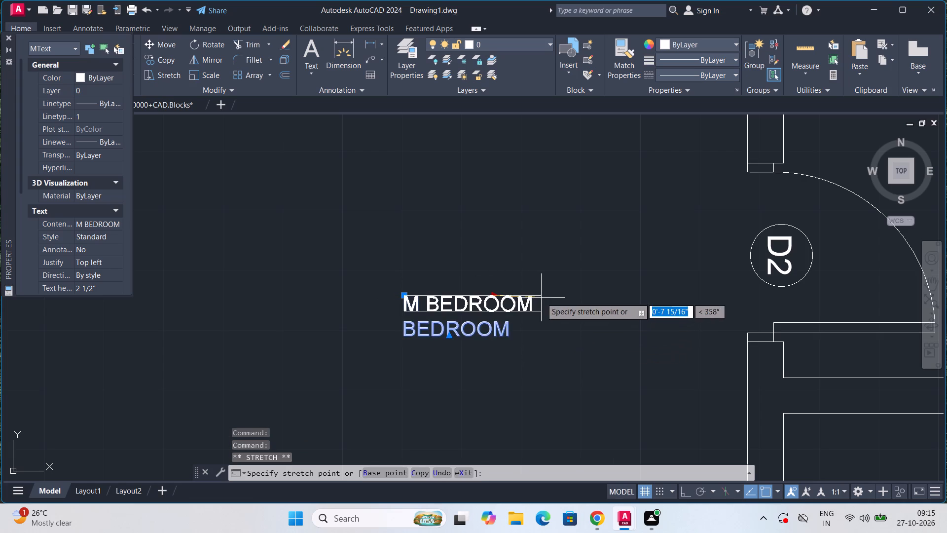
click(541, 298)
Add a second line reading 11' X 12' to the M BEDROOM label, indented with spaces to centre it under the name.
double_click(525, 305)
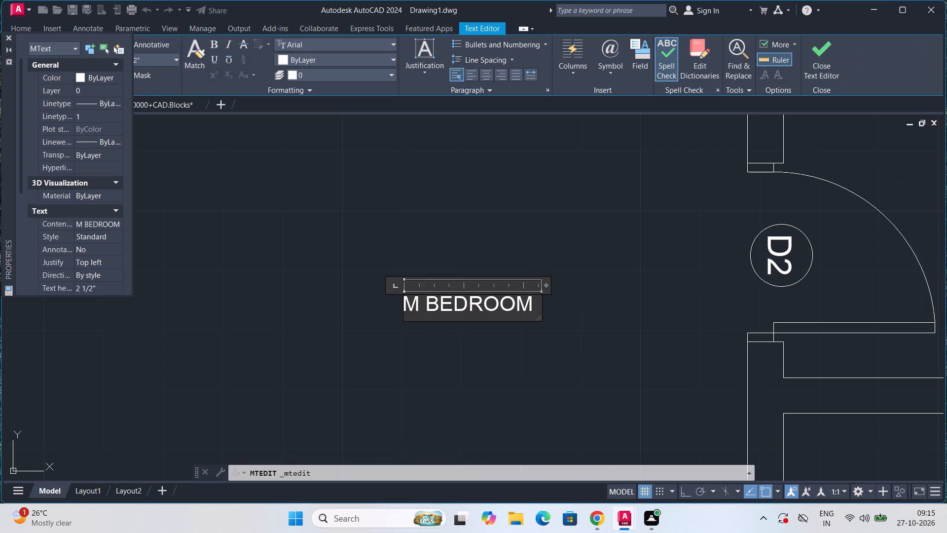
key(Return)
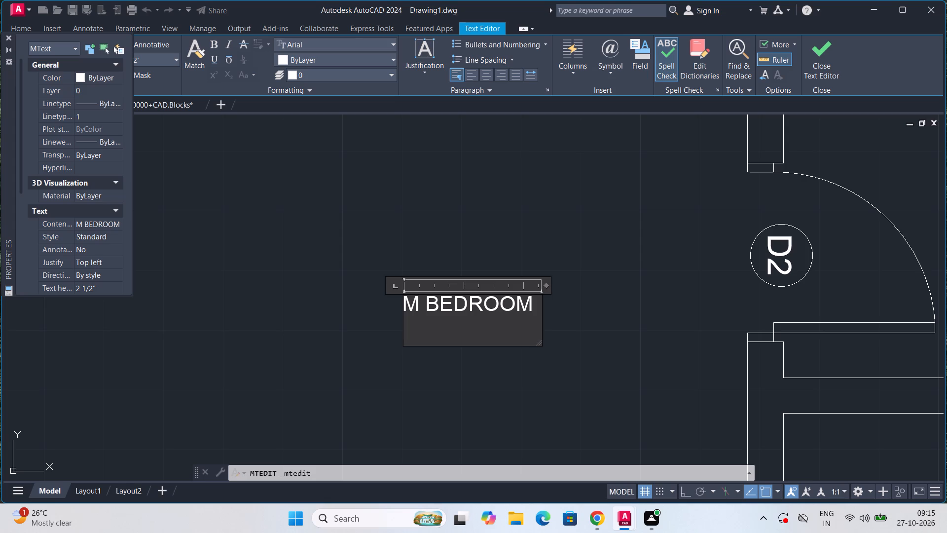
text(11)
text(' X 12)
key(apostrophe)
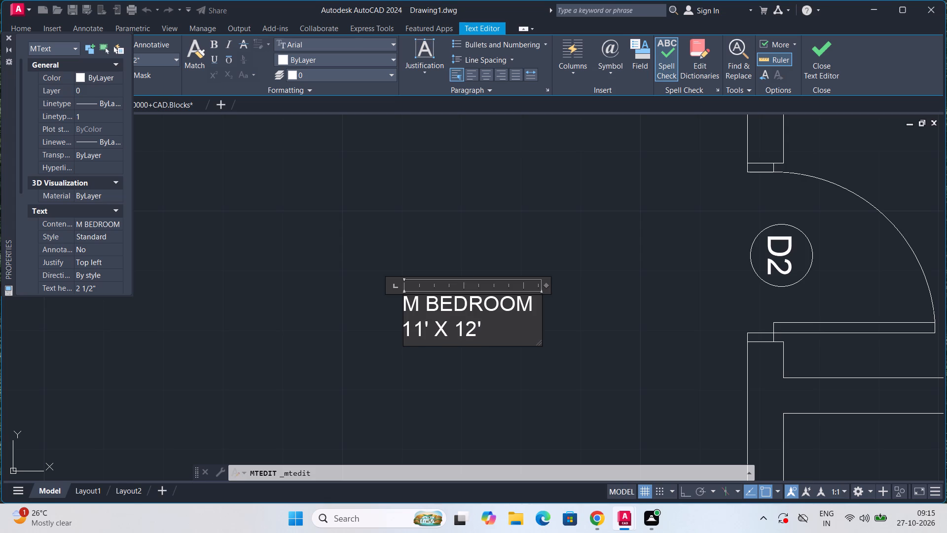
click(407, 333)
key(Left)
key(space)
key(space)
key(space)
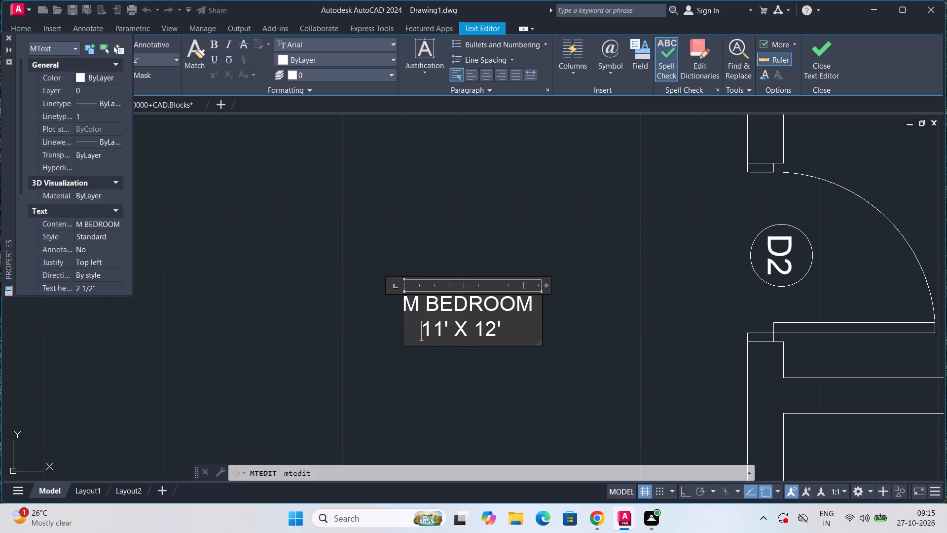
key(space)
click(381, 344)
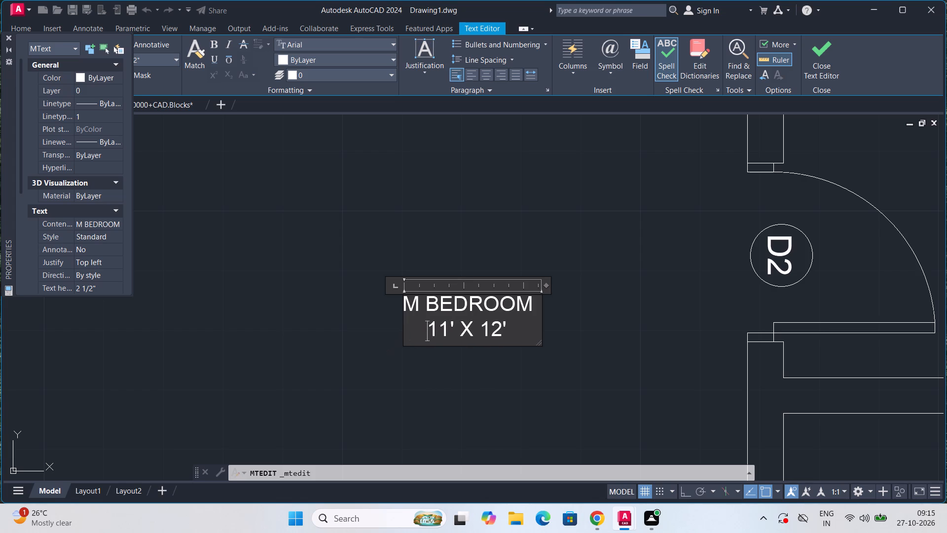
Change the room name to TOILET in the label of the narrow top room between the two larger ones.
scroll(432, 347, down, 3)
middle_drag(447, 377, 448, 369)
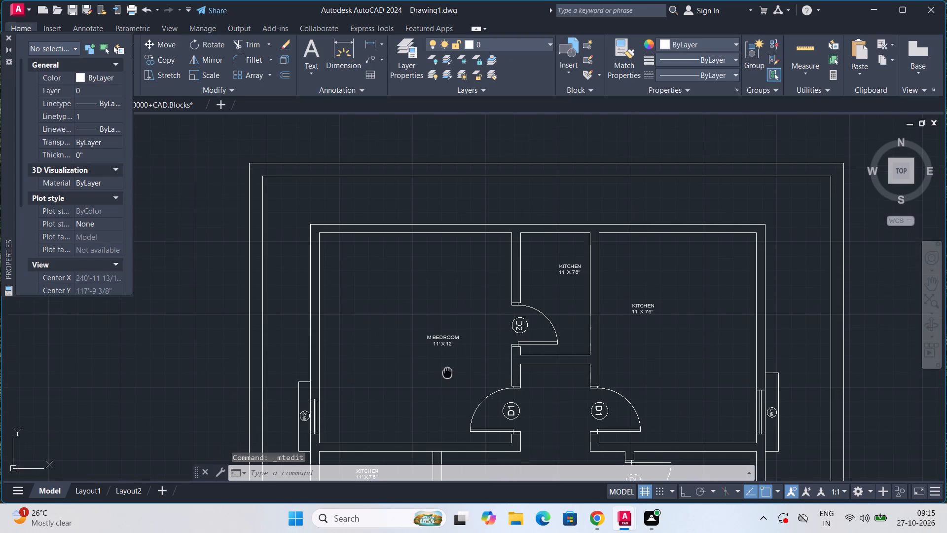
middle_drag(448, 369, 449, 359)
middle_drag(548, 282, 494, 331)
scroll(533, 311, up, 1)
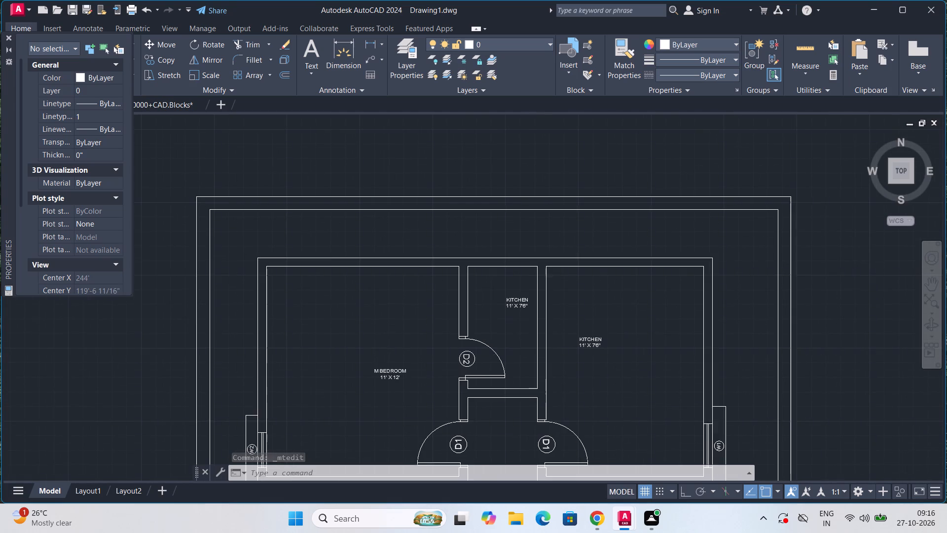
scroll(533, 311, up, 1)
double_click(501, 288)
scroll(505, 295, up, 4)
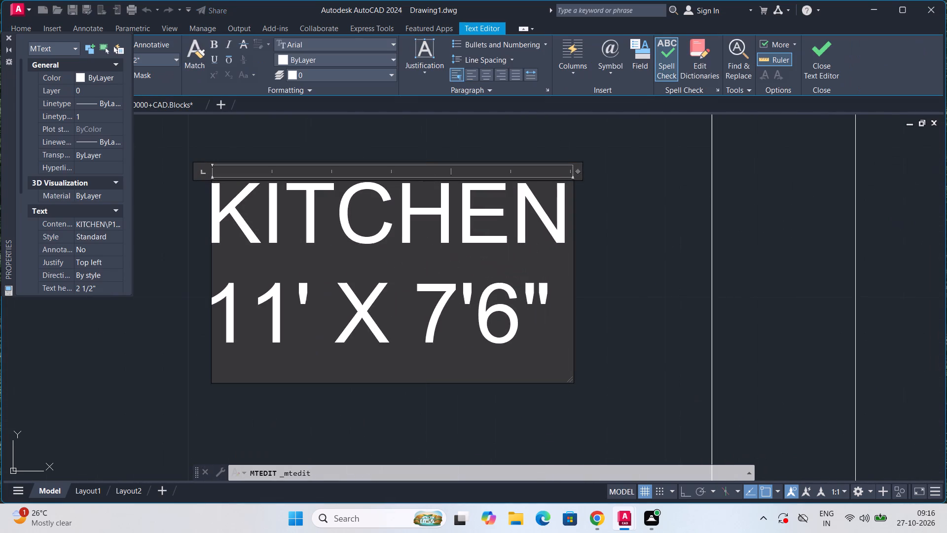
drag(568, 238, 464, 246)
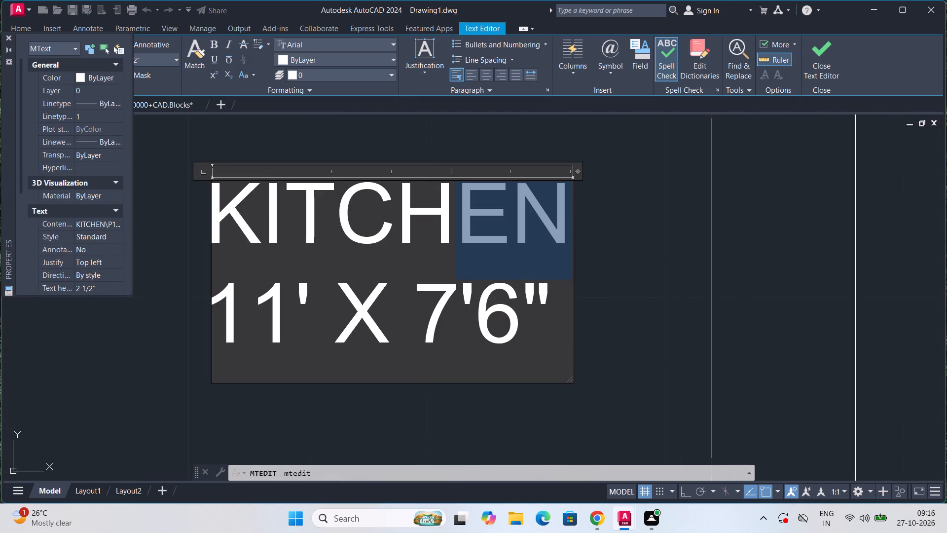
drag(464, 246, 219, 250)
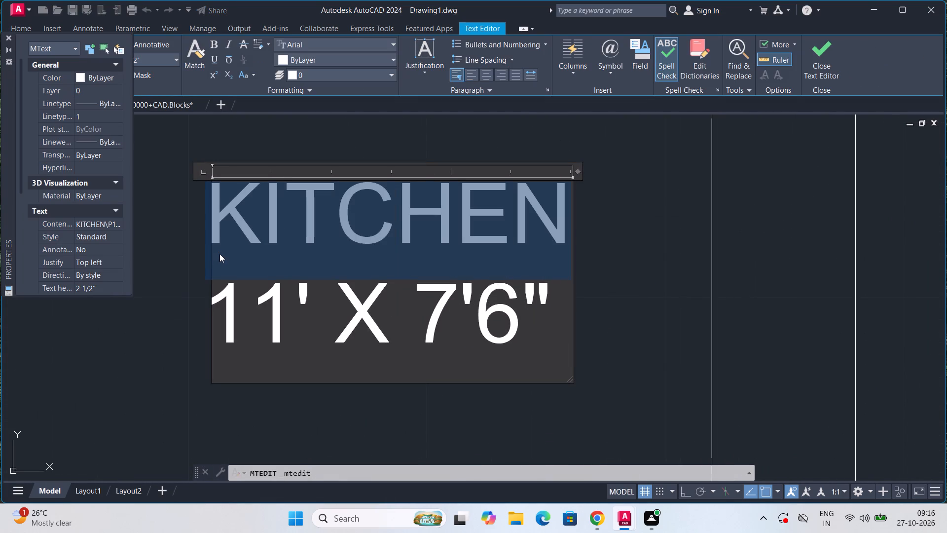
key(BackSpace)
key(t)
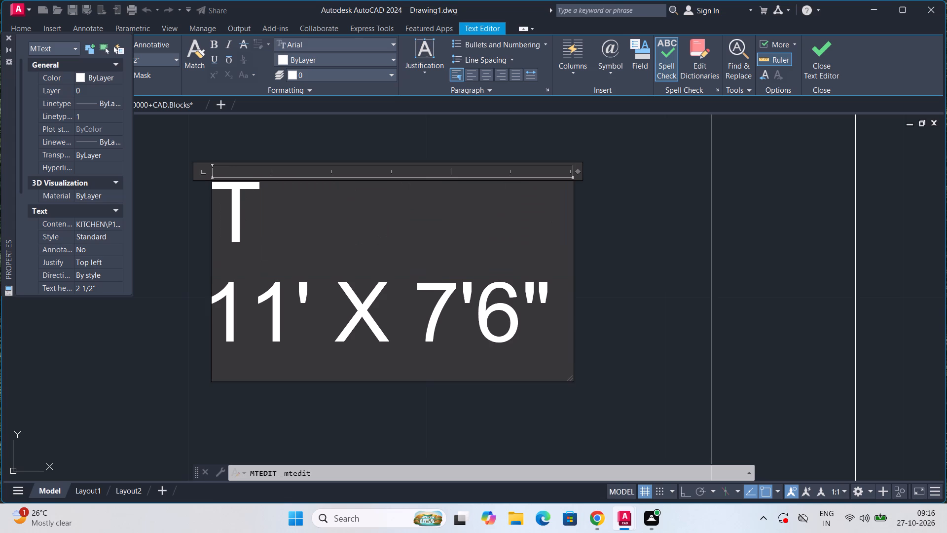
text(OILET)
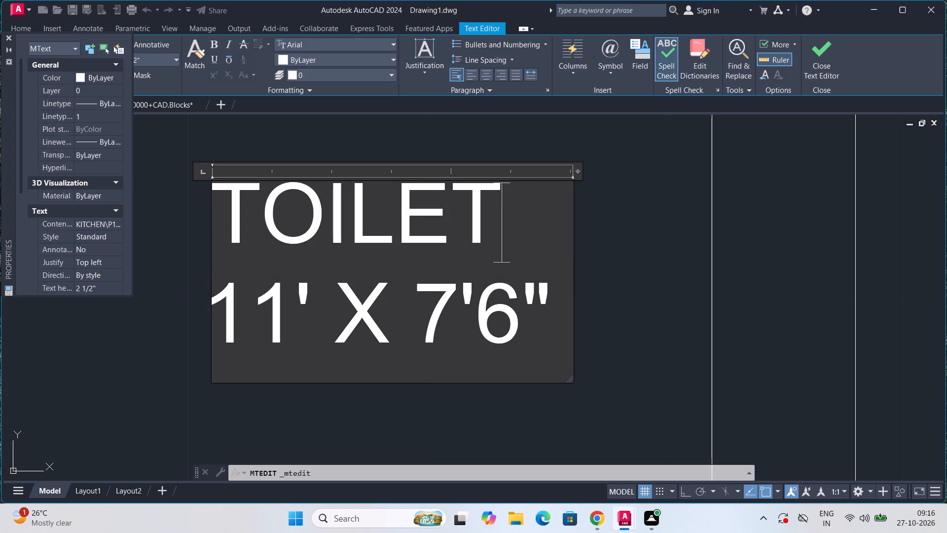
Replace the dimensions line of the TOILET label with 7' X 4'.
drag(548, 300, 313, 288)
drag(313, 288, 226, 302)
key(BackSpace)
key(BackSpace)
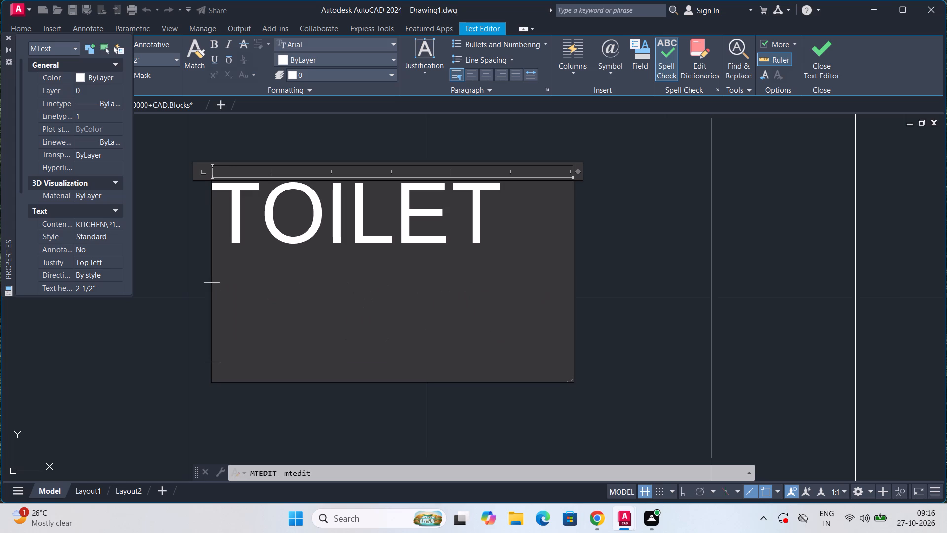
text(7' X)
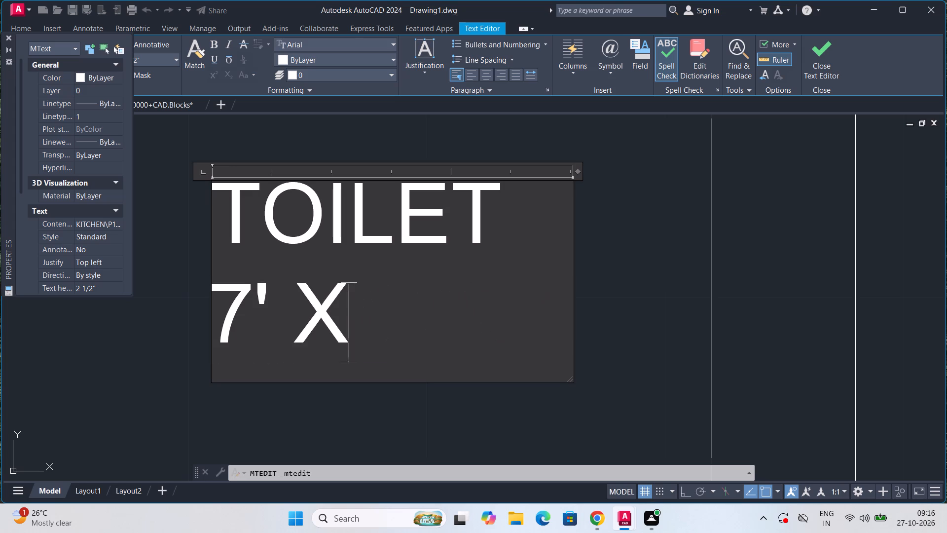
key(space)
text(4')
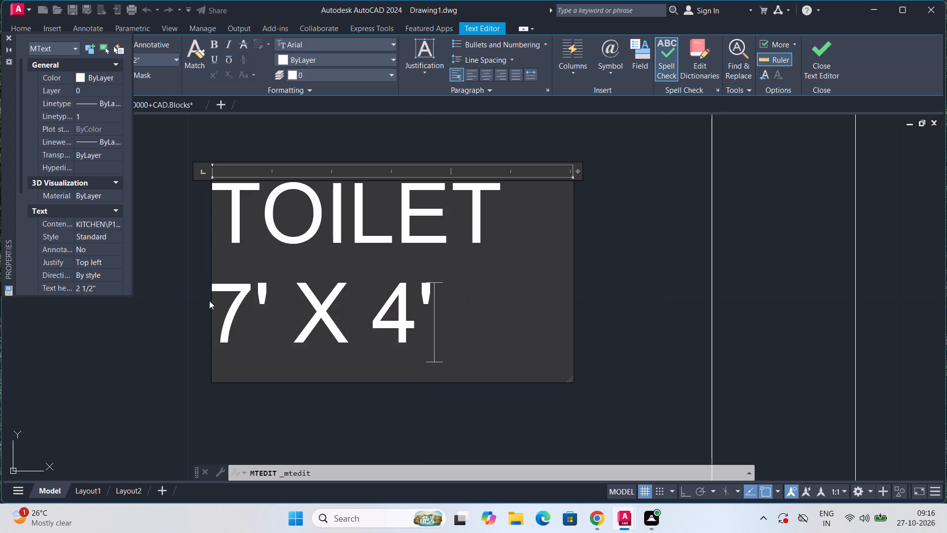
Indent the TOILET label's 7' X 4' line by one space to centre it under the room name.
click(209, 301)
double_click(210, 301)
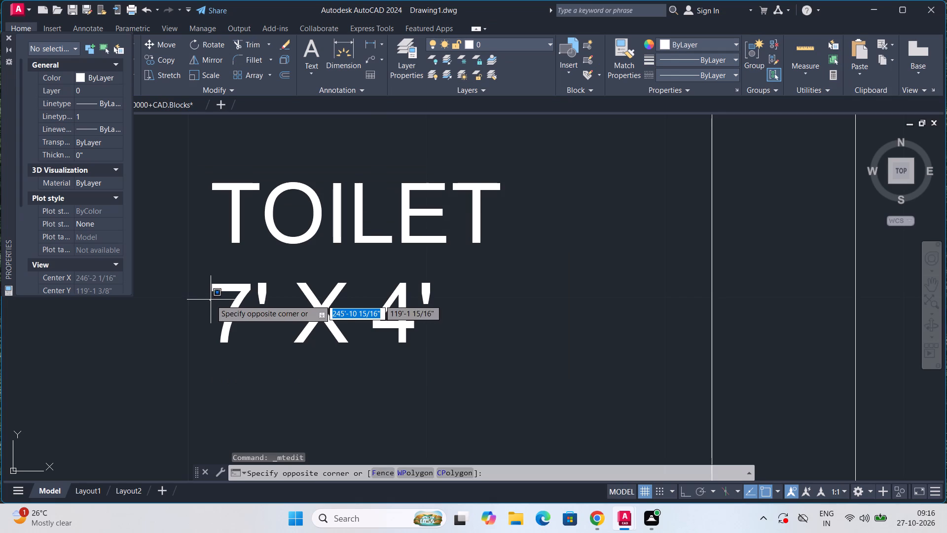
double_click(211, 300)
click(213, 297)
double_click(214, 297)
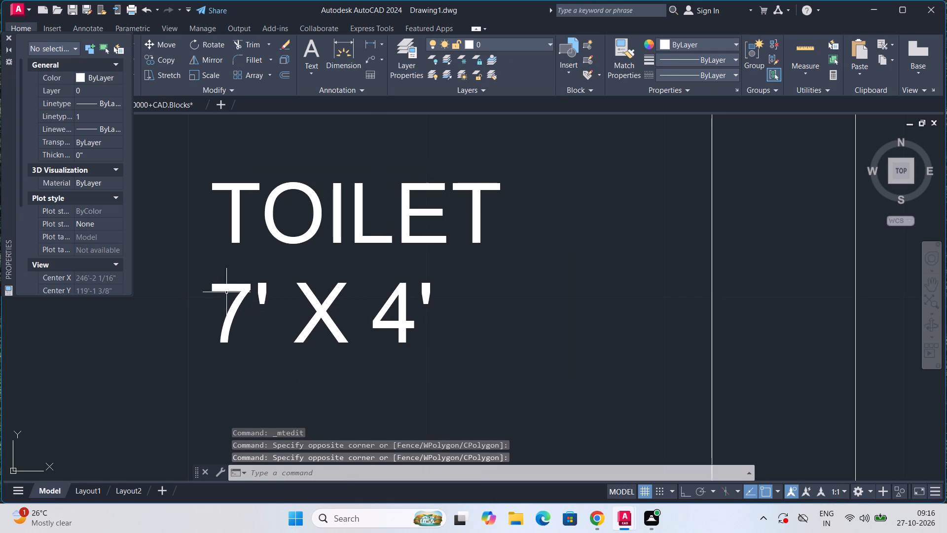
click(269, 253)
click(273, 246)
double_click(278, 238)
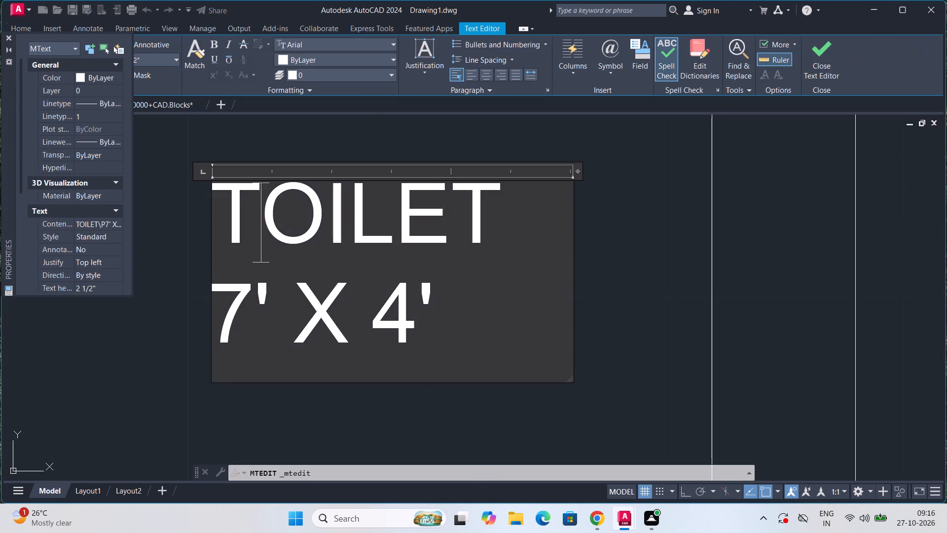
click(220, 297)
key(space)
key(space)
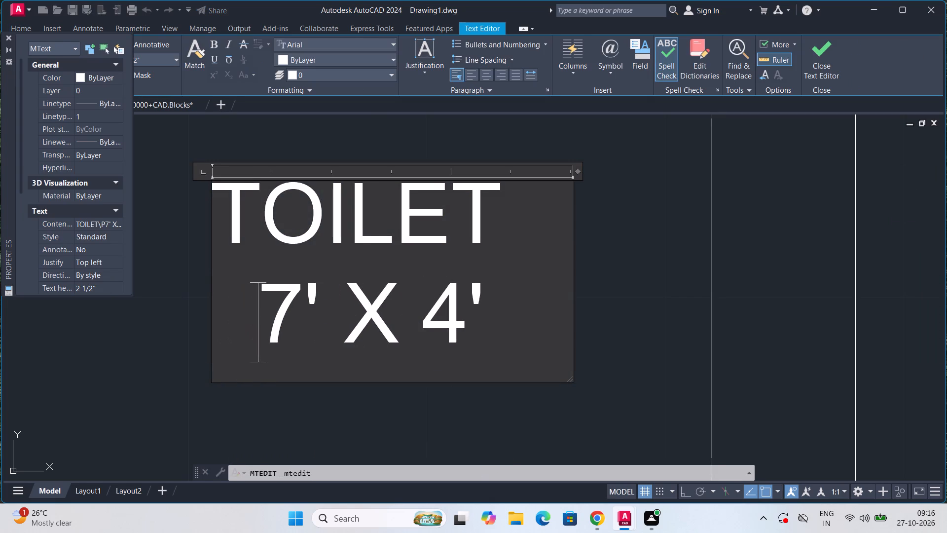
key(BackSpace)
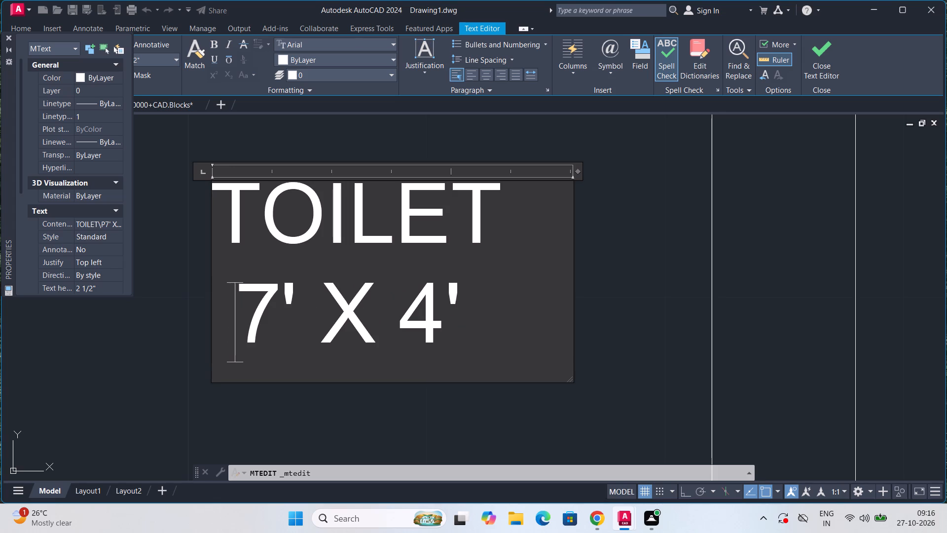
click(591, 286)
scroll(591, 286, down, 5)
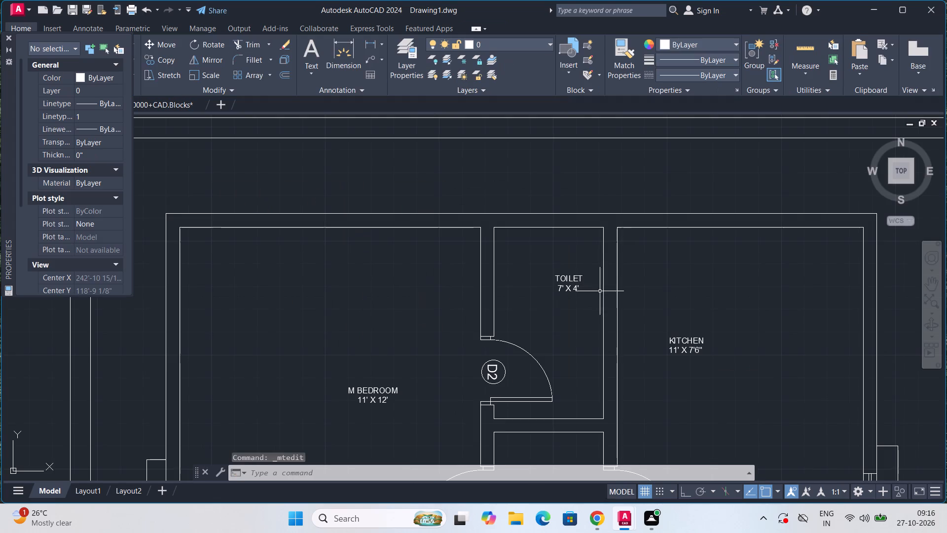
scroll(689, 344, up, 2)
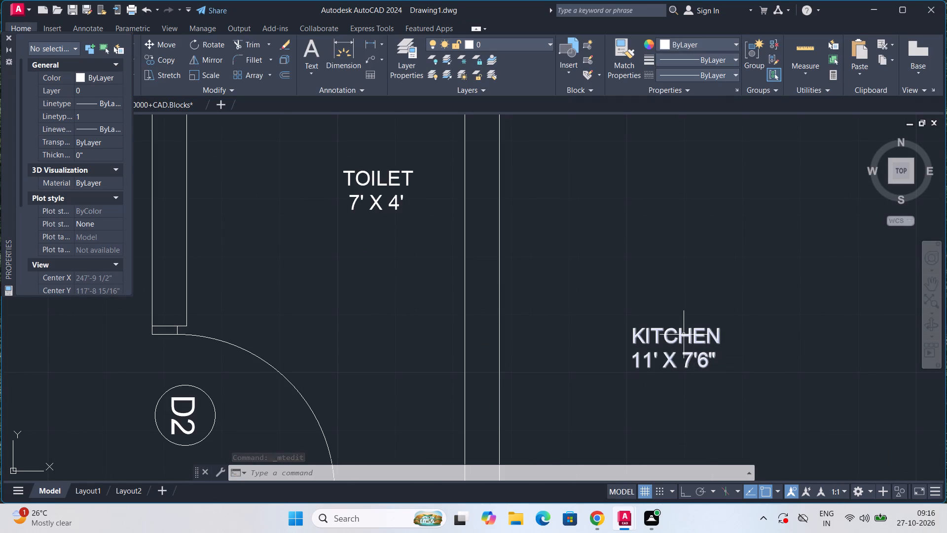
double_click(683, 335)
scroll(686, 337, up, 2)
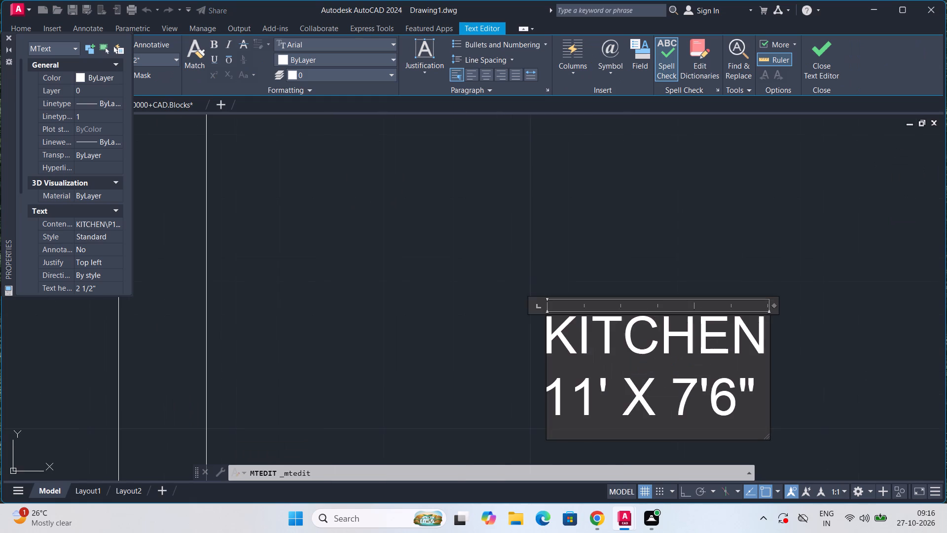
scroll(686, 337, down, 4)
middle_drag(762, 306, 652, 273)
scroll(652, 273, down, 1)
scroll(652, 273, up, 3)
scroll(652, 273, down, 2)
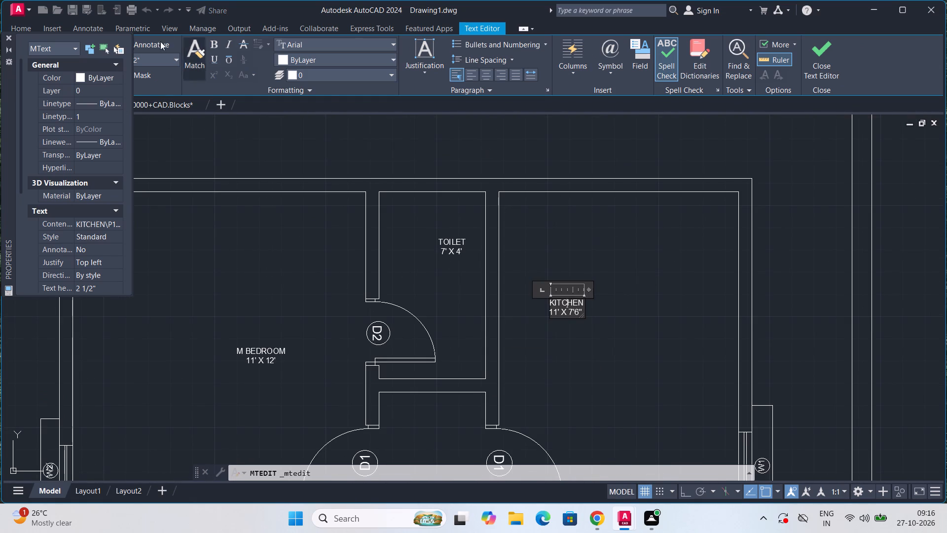
Close the Properties palette and leave the kitchen label's text editor.
click(5, 38)
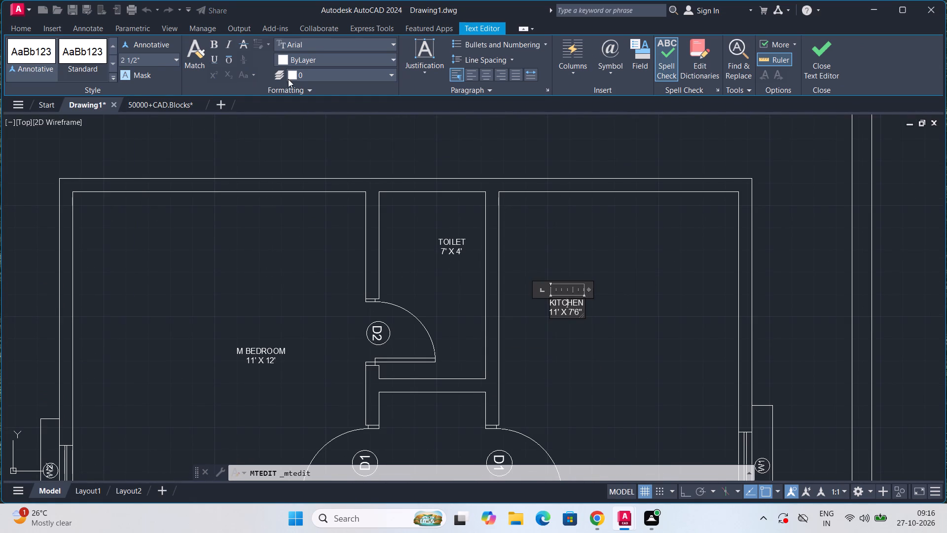
click(32, 30)
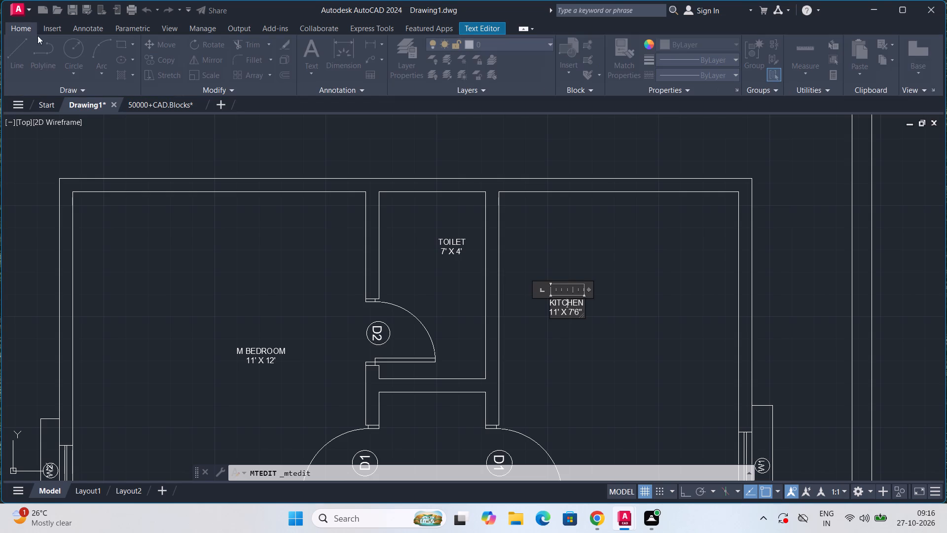
click(615, 221)
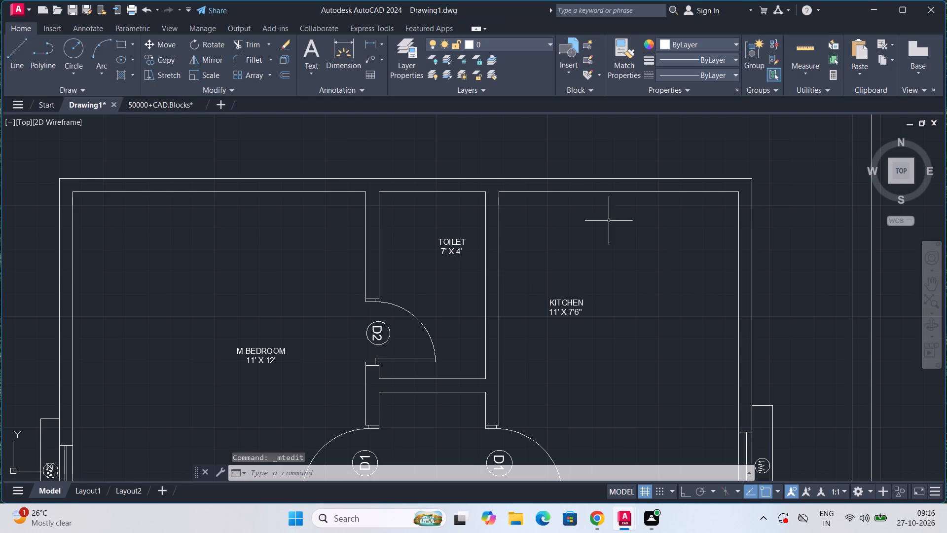
Measure the top-right kitchen's inner width between its side walls with a temporary linear dimension.
click(364, 43)
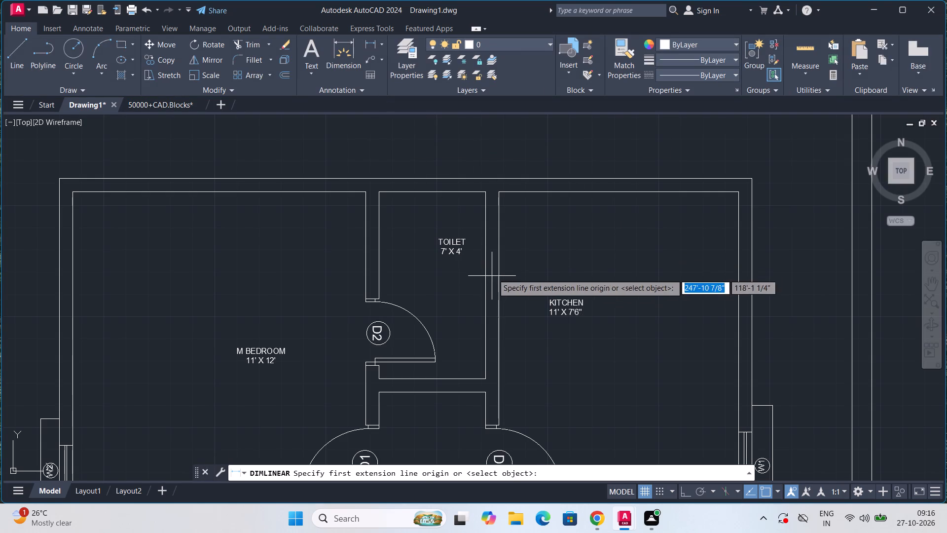
click(500, 257)
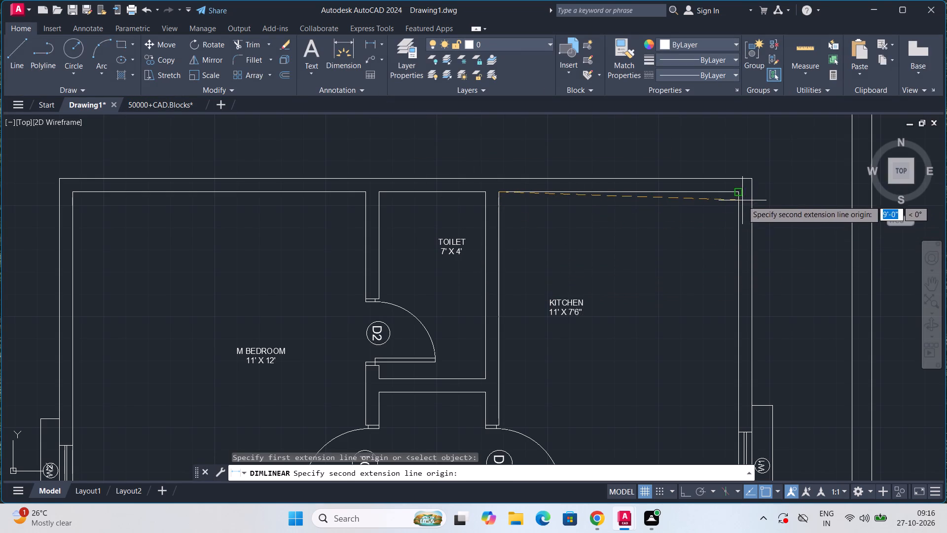
click(736, 194)
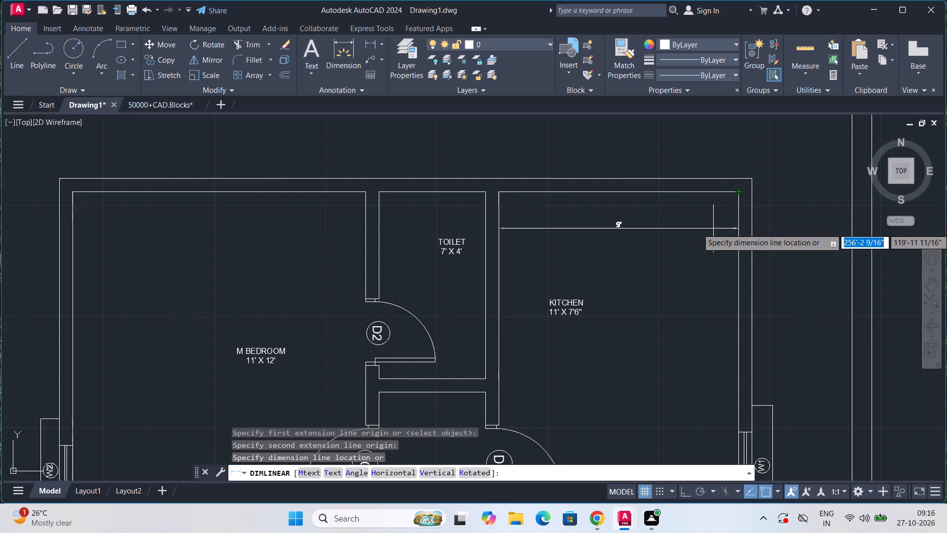
scroll(713, 228, up, 2)
scroll(713, 228, down, 2)
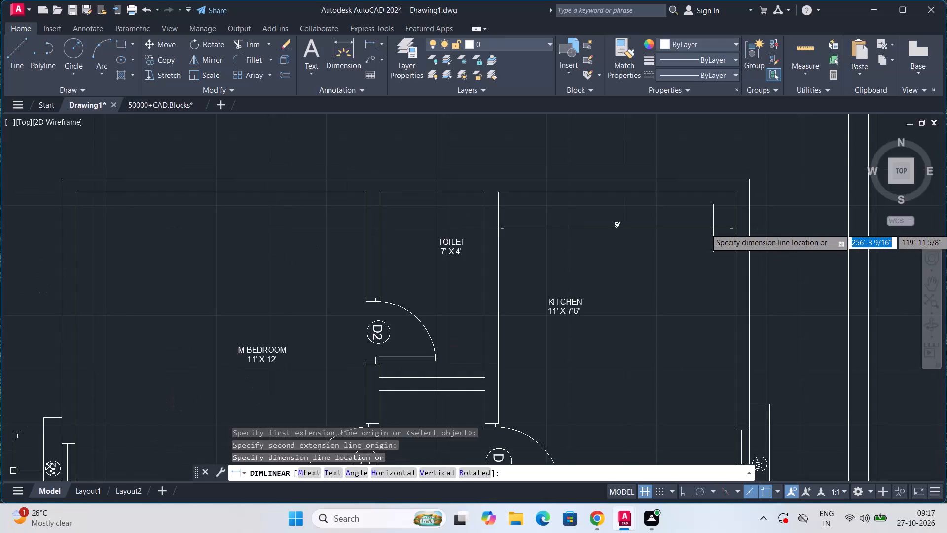
key(Escape)
key(Escape)
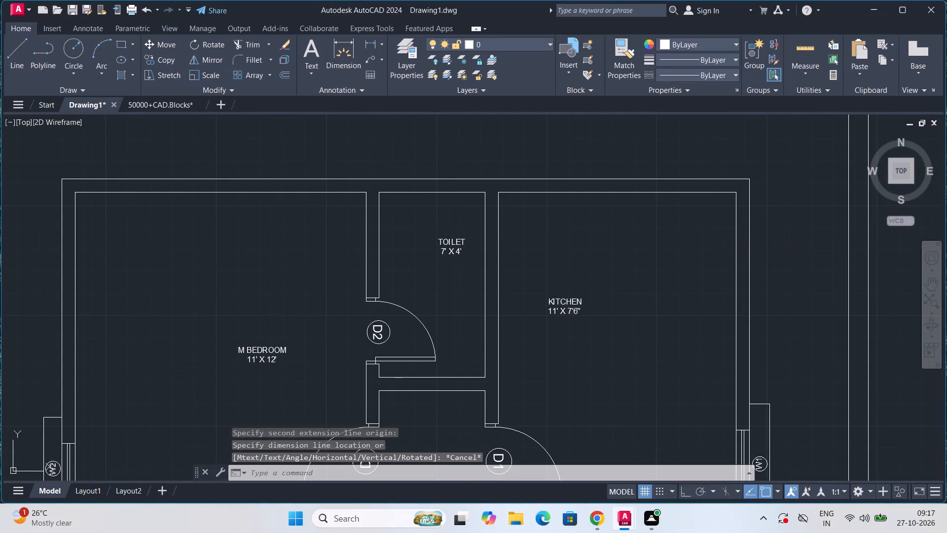
key(Escape)
key(Escape)
Measure the kitchen's left wall from the inner top corner down to the D1 door jamb with a temporary linear dimension.
middle_drag(680, 259, 680, 259)
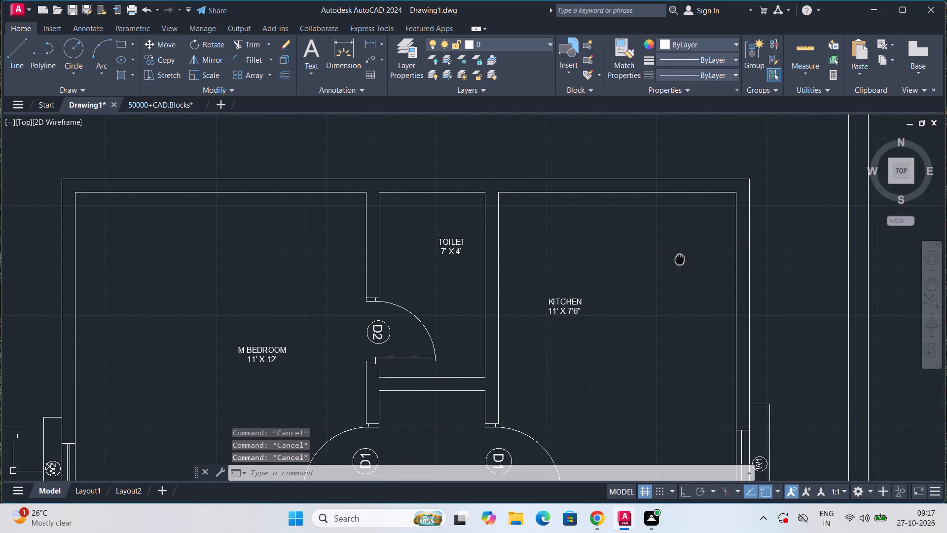
middle_drag(680, 259, 693, 218)
click(371, 46)
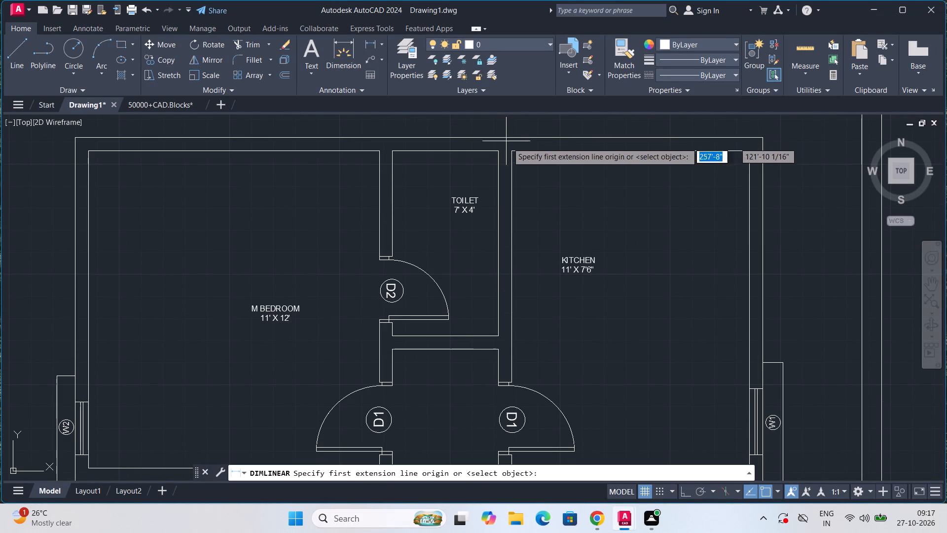
click(511, 147)
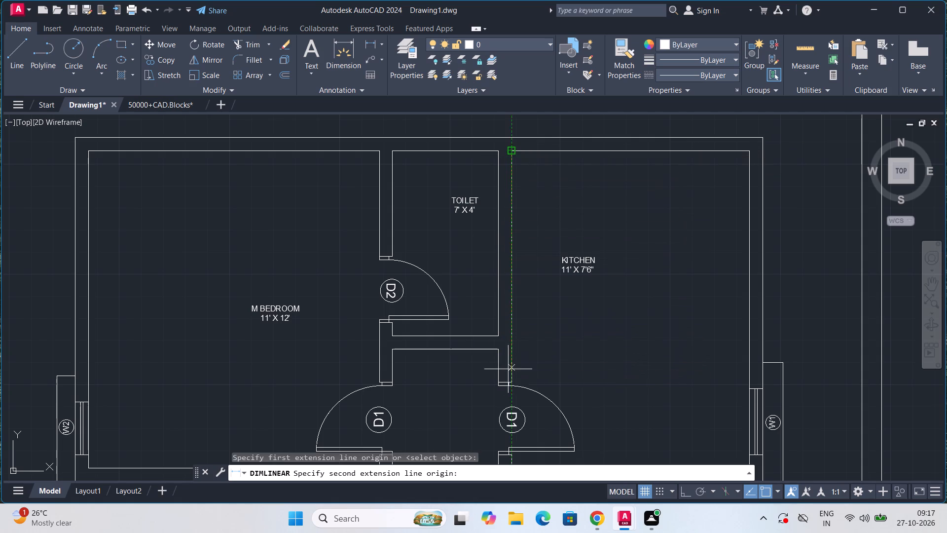
click(512, 379)
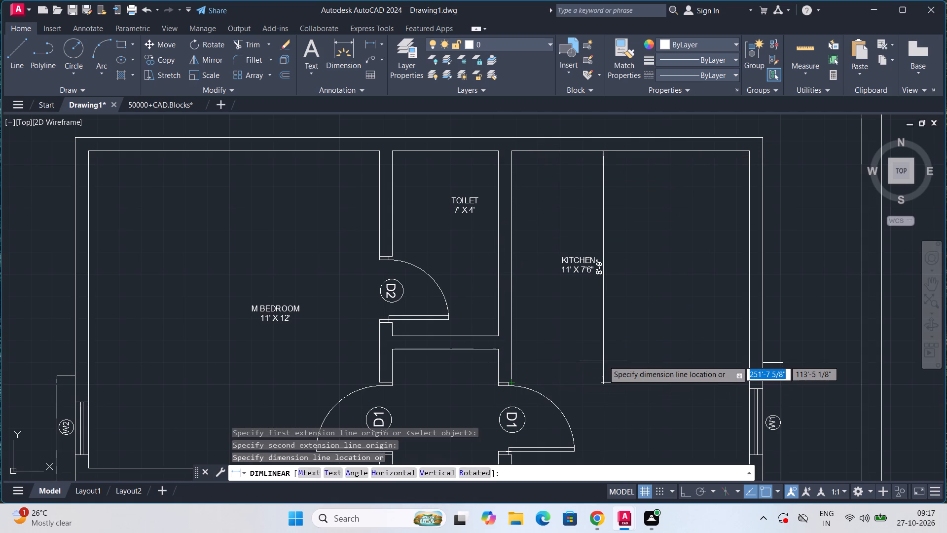
scroll(613, 359, up, 2)
scroll(613, 359, down, 1)
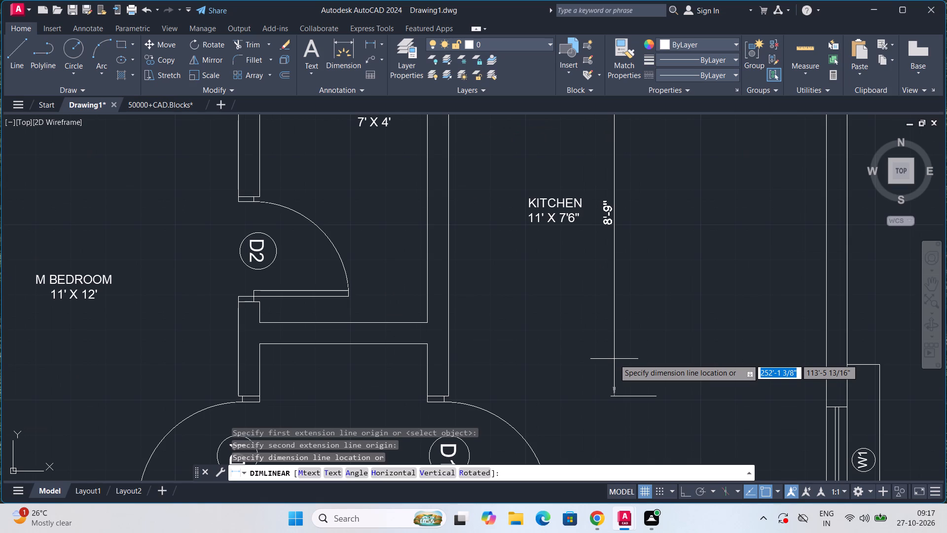
key(Escape)
key(Escape)
Change the second dimension in the top-right room's KITCHEN label to 8'9".
middle_drag(599, 285, 604, 345)
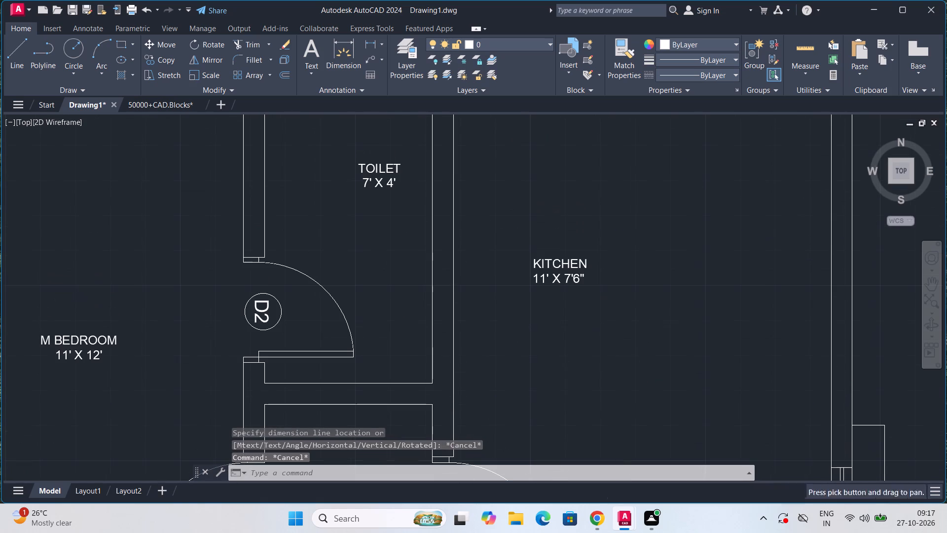
scroll(594, 316, up, 2)
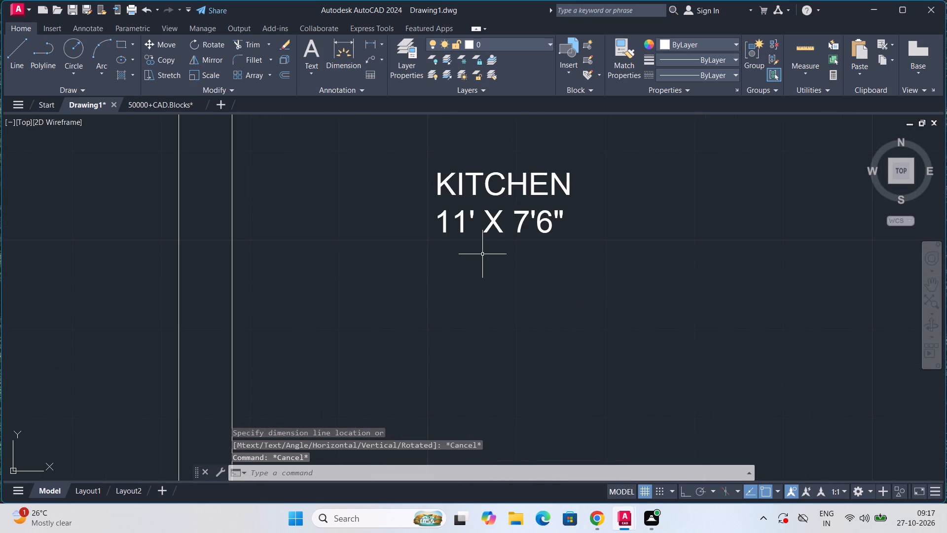
double_click(473, 228)
double_click(490, 189)
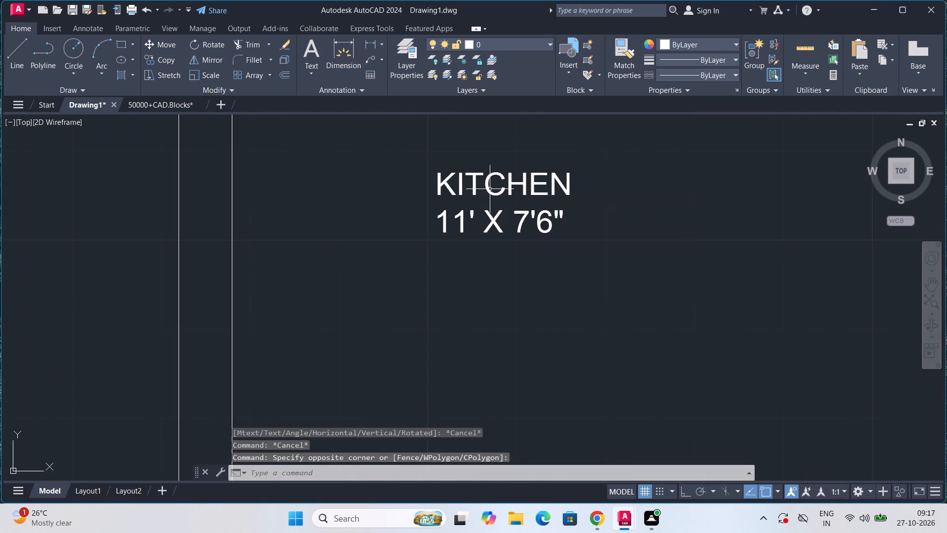
double_click(491, 189)
click(568, 226)
double_click(568, 226)
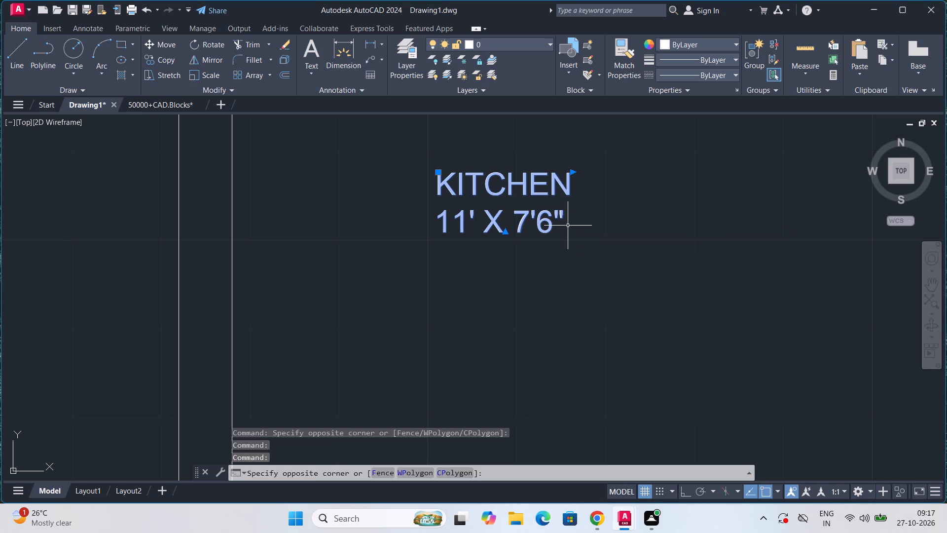
double_click(562, 220)
triple_click(562, 220)
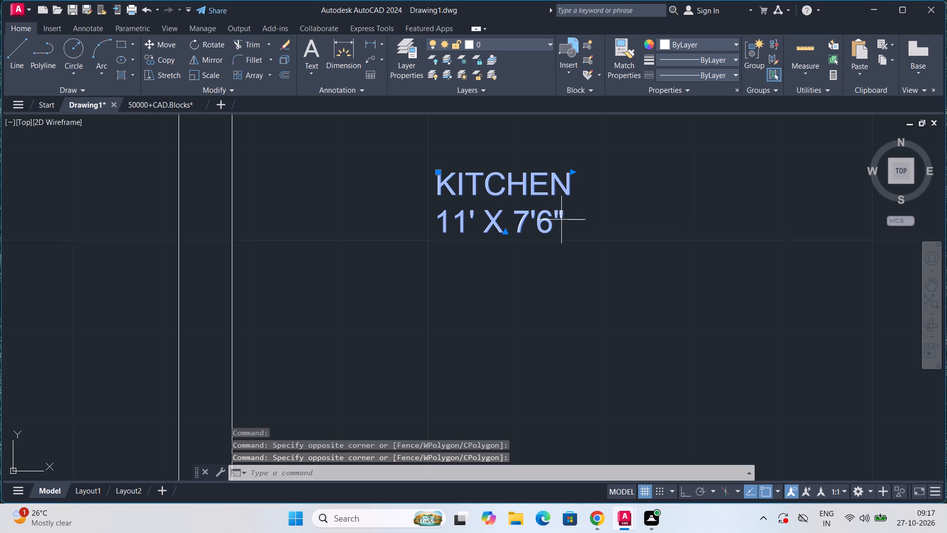
triple_click(560, 214)
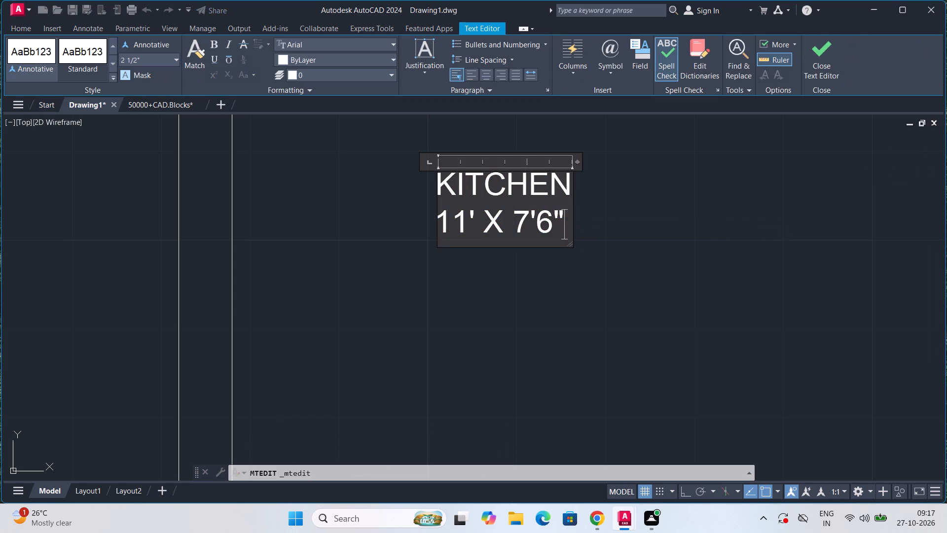
key(BackSpace)
key(BackSpace)
key(BackSpace)
key(BackSpace)
text(8'9")
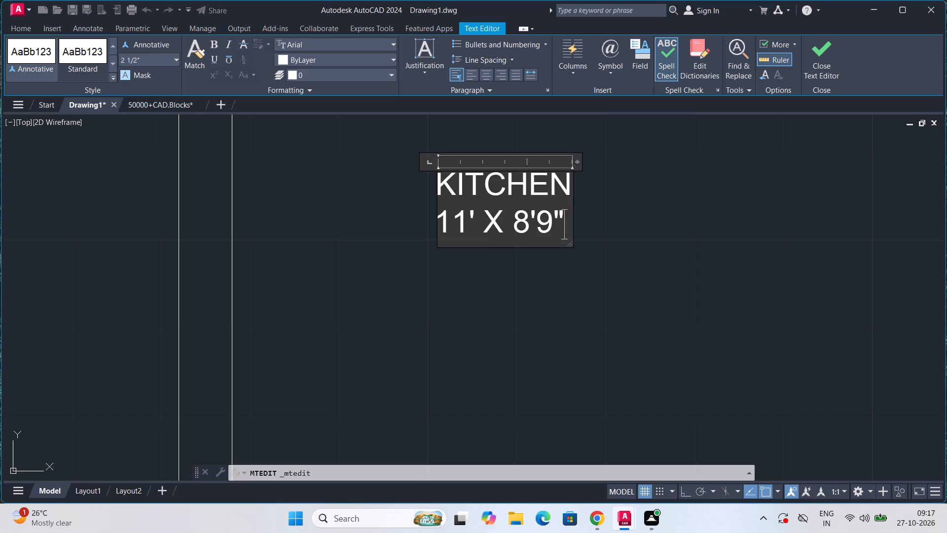
scroll(481, 217, down, 2)
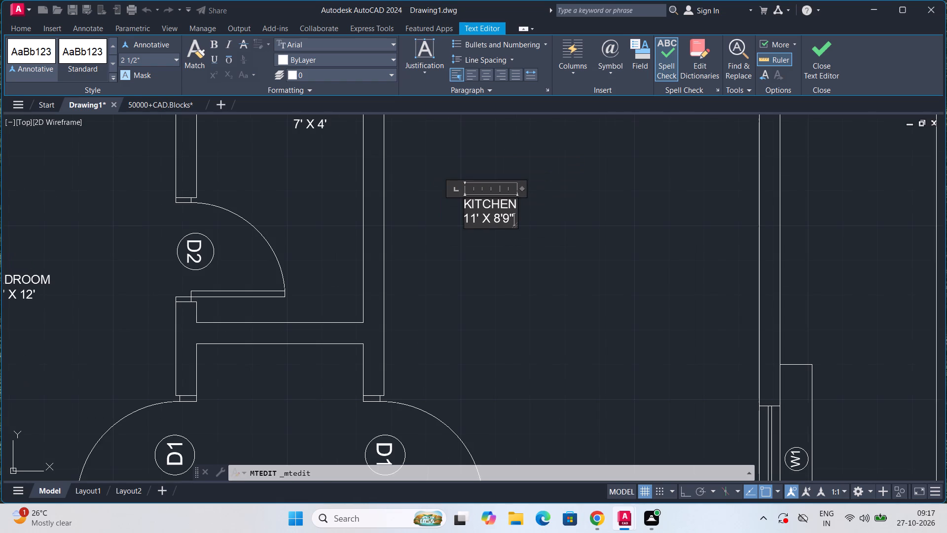
In the top-right room's label, change the first dimension to 9' and replace KITCHEN with C BEDROOM.
click(477, 222)
key(BackSpace)
key(BackSpace)
key(9)
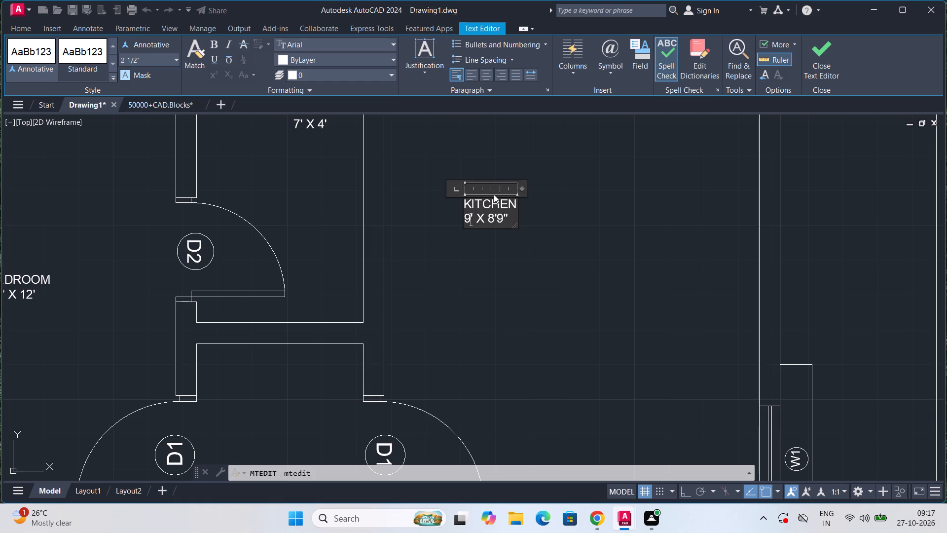
drag(513, 200, 460, 203)
text(C BEDROOM)
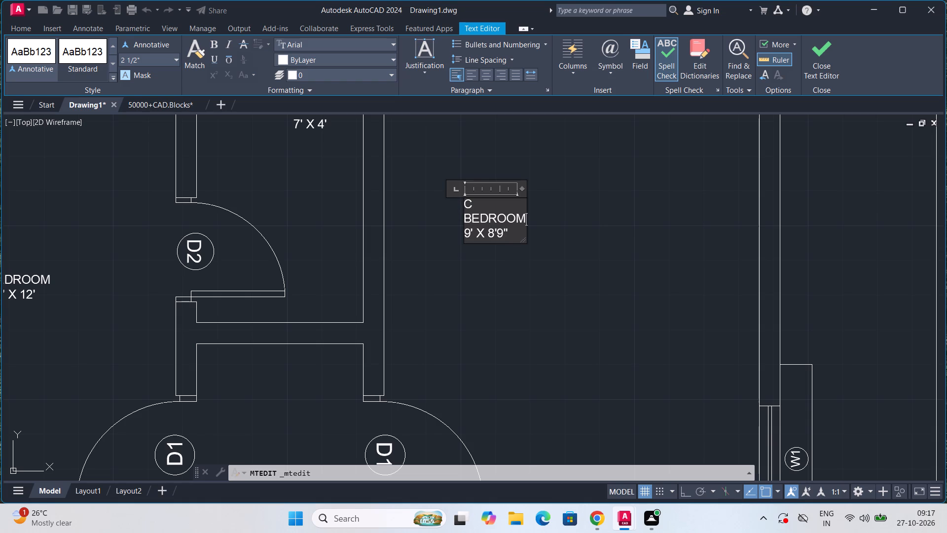
Indent the 9' X 8'9" line of the C BEDROOM label with two spaces and finish the text edit.
click(467, 229)
key(space)
key(space)
scroll(513, 250, down, 3)
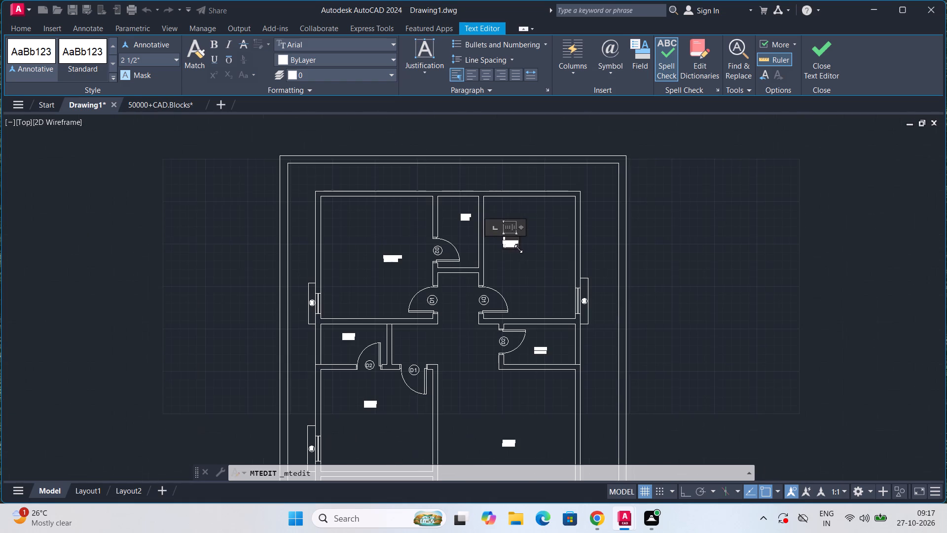
click(528, 261)
Widen the C BEDROOM label's text frame so the room name fits on one line.
key(space)
scroll(528, 261, up, 3)
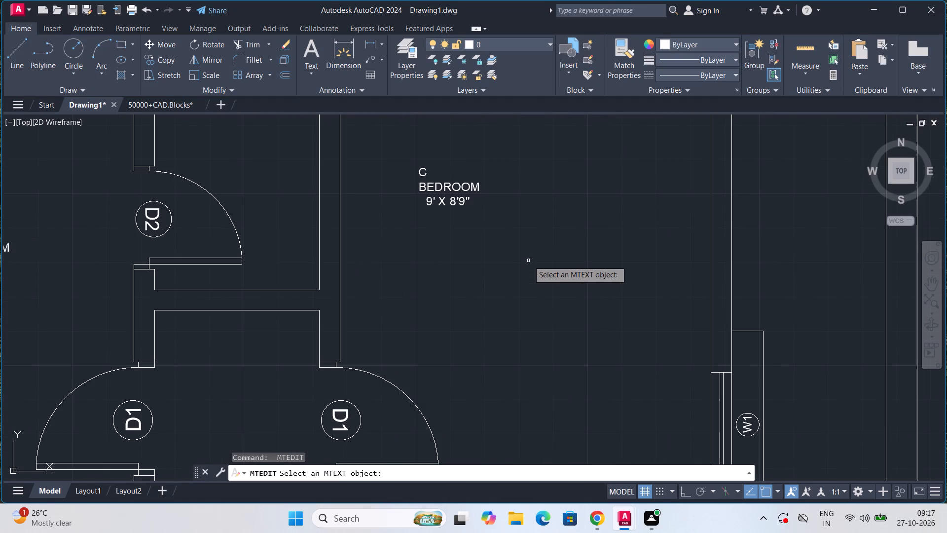
double_click(429, 185)
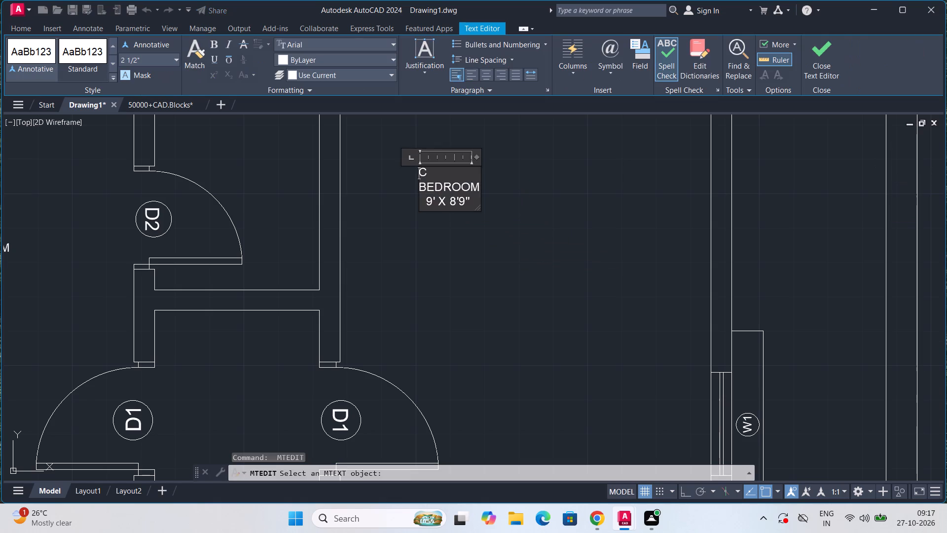
drag(476, 156, 503, 158)
click(500, 218)
Add two more leading spaces to the 9' X 8'9" line to centre it under C BEDROOM.
scroll(460, 210, up, 1)
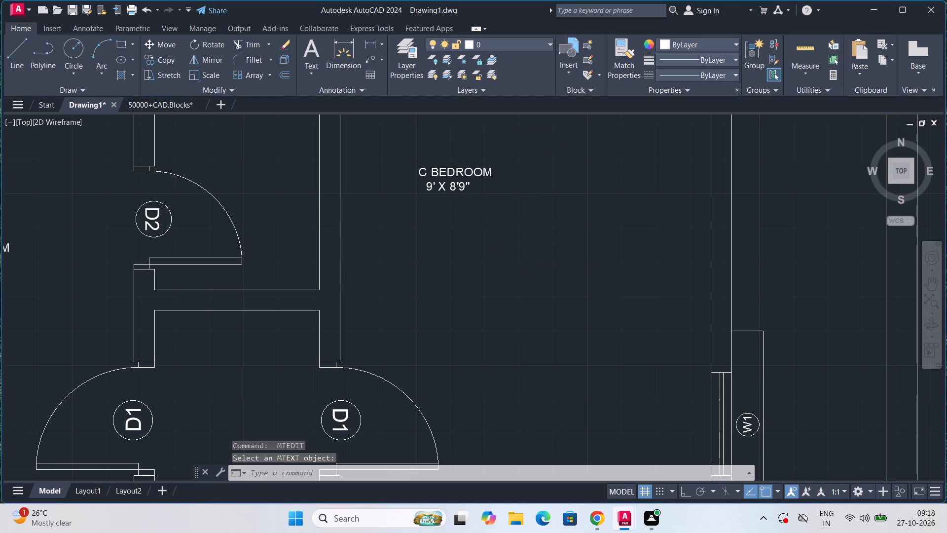
double_click(454, 176)
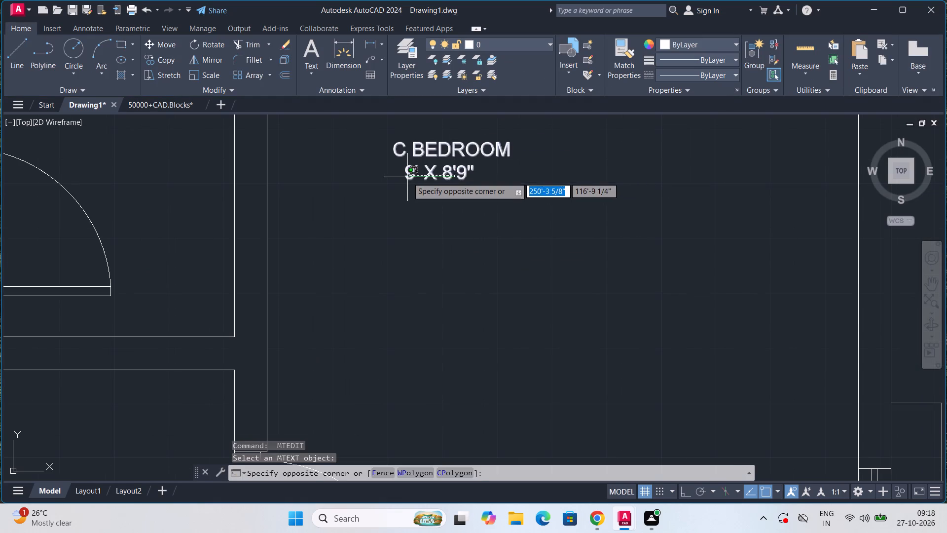
triple_click(407, 177)
key(space)
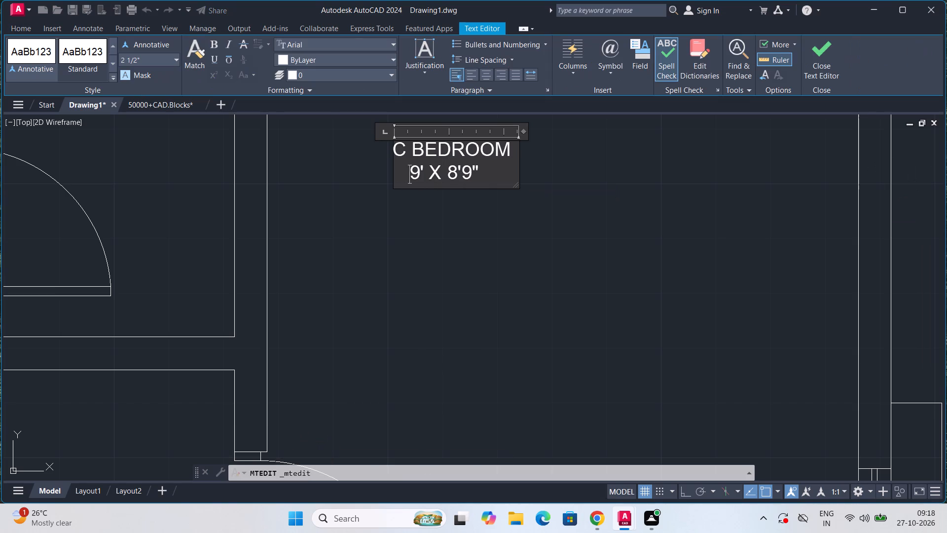
key(space)
click(427, 236)
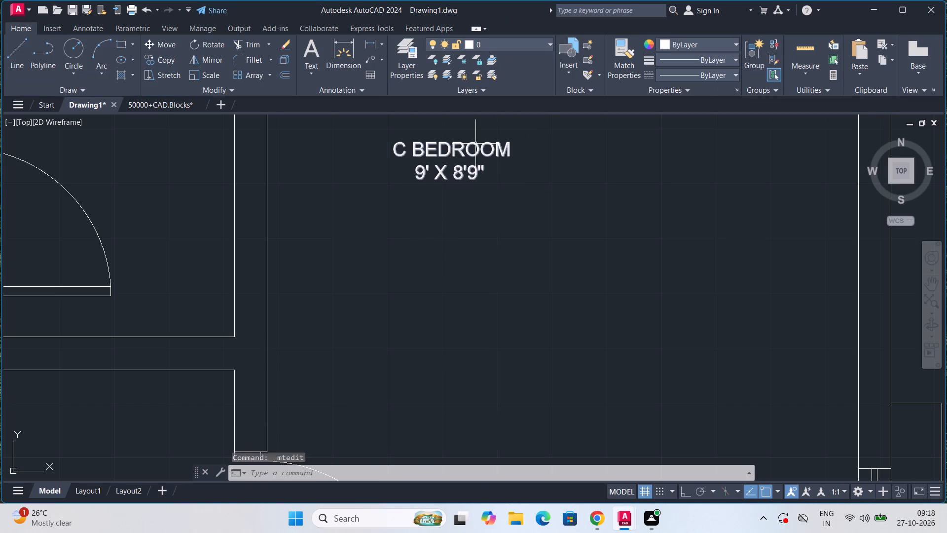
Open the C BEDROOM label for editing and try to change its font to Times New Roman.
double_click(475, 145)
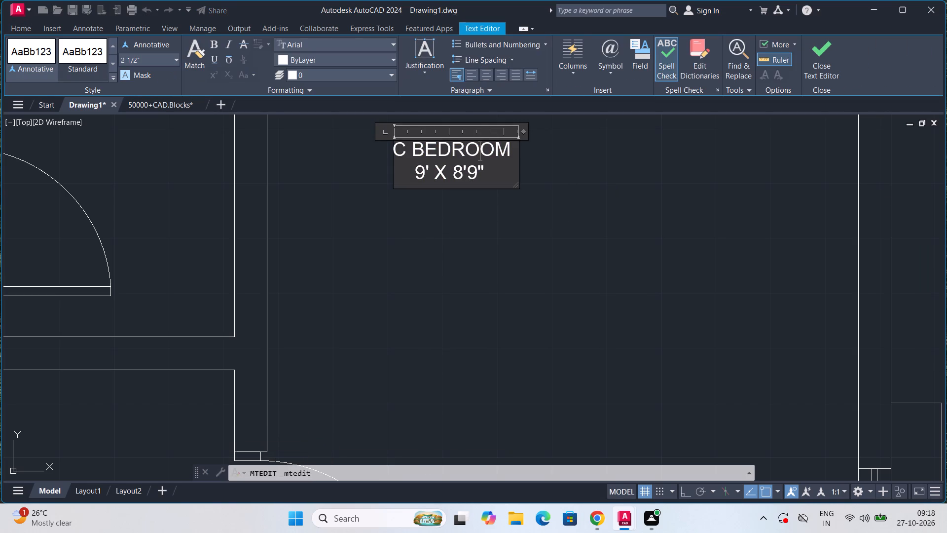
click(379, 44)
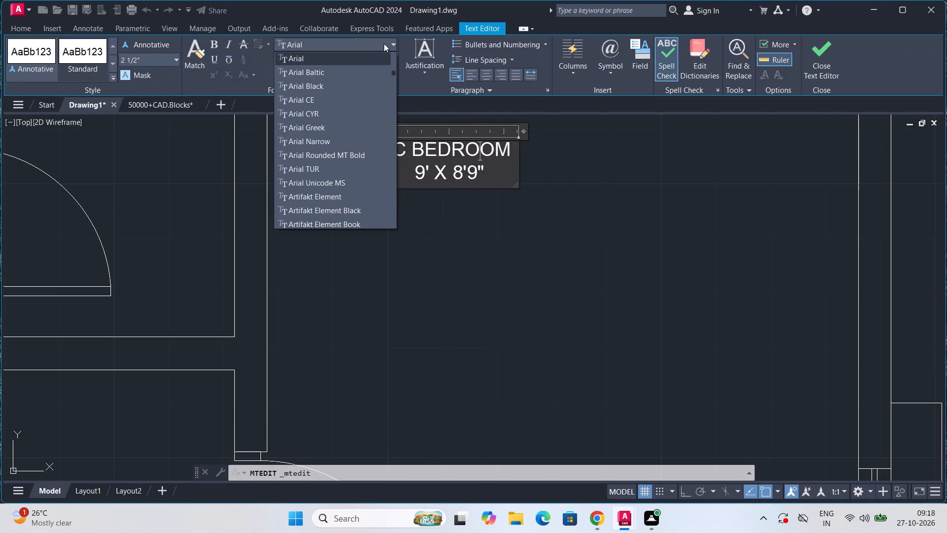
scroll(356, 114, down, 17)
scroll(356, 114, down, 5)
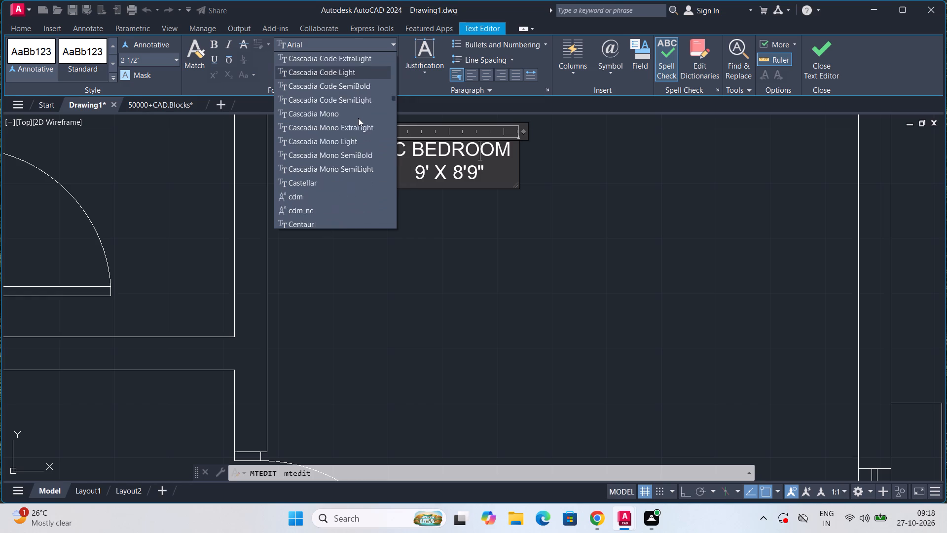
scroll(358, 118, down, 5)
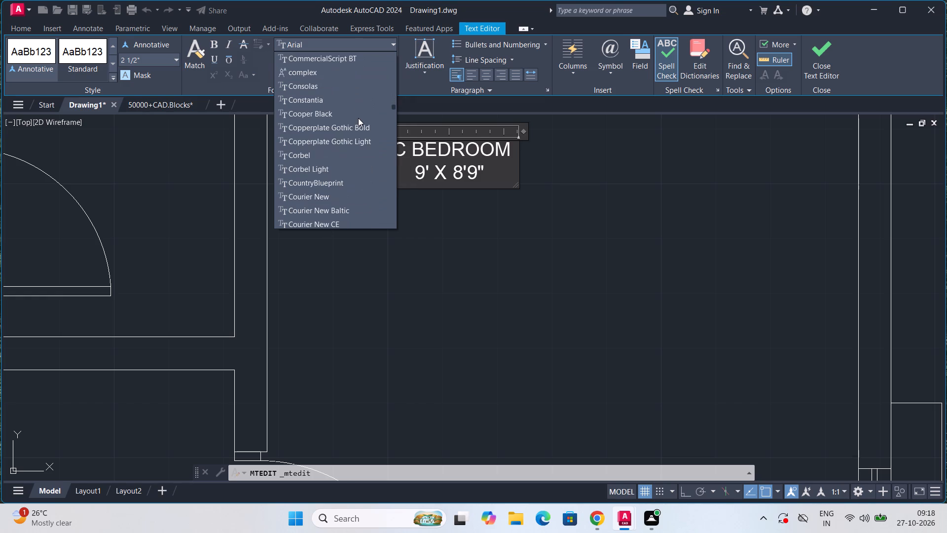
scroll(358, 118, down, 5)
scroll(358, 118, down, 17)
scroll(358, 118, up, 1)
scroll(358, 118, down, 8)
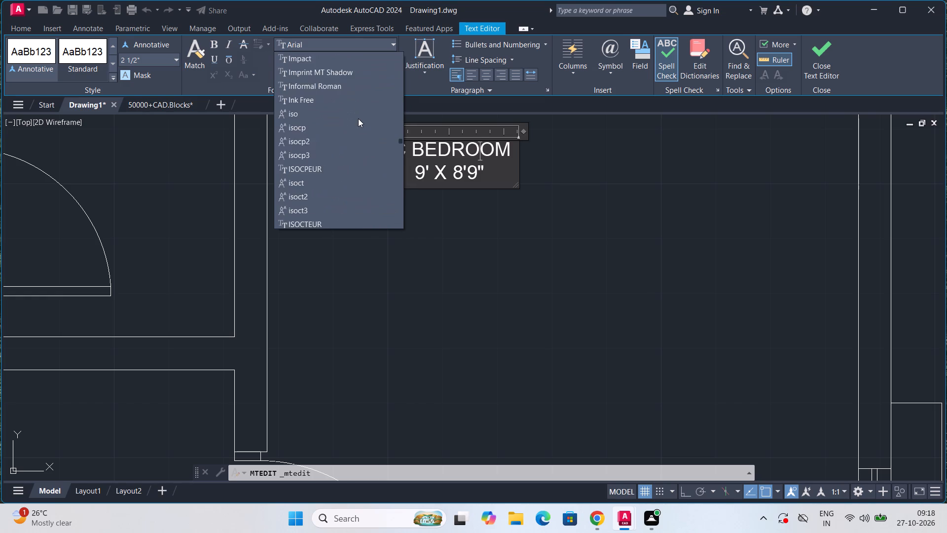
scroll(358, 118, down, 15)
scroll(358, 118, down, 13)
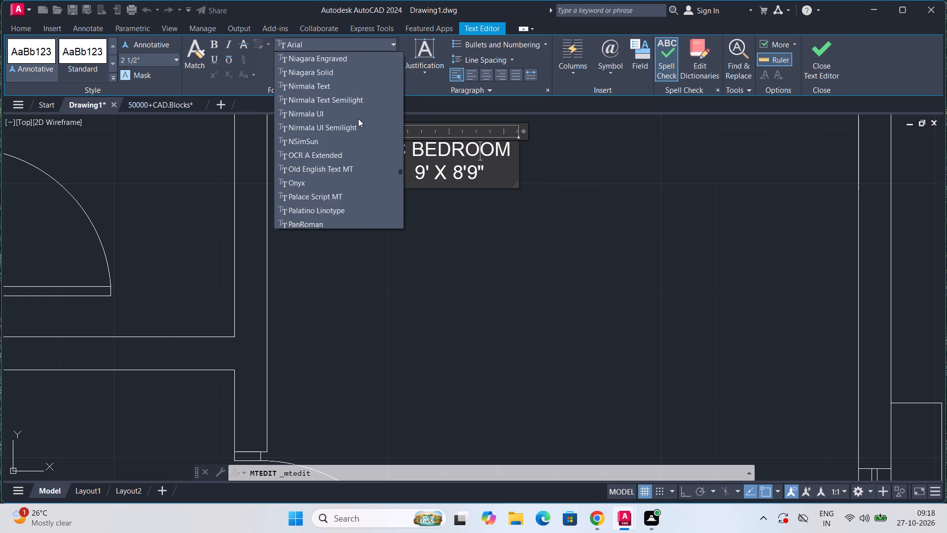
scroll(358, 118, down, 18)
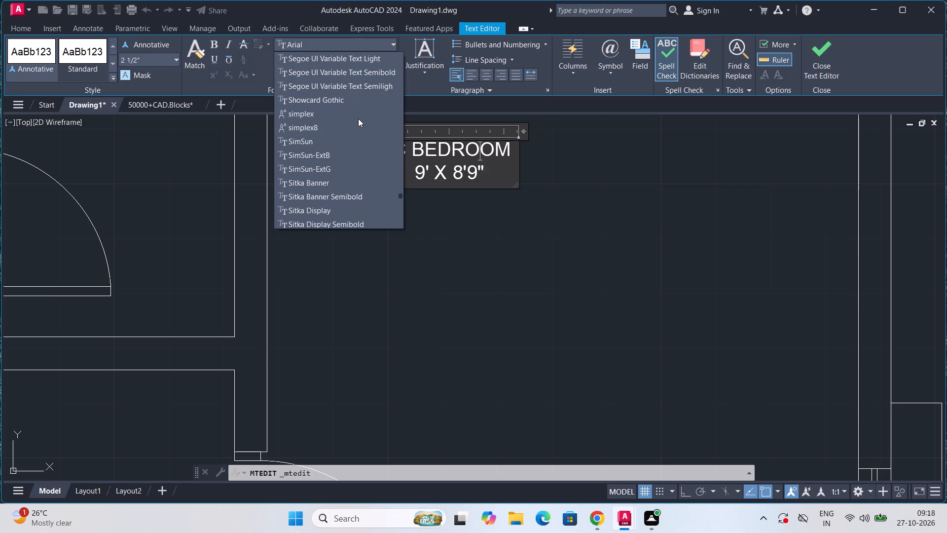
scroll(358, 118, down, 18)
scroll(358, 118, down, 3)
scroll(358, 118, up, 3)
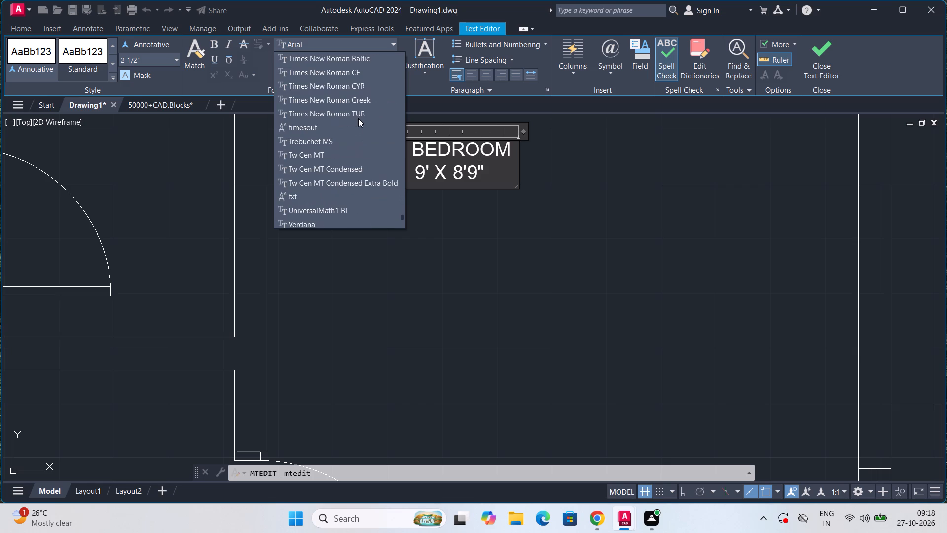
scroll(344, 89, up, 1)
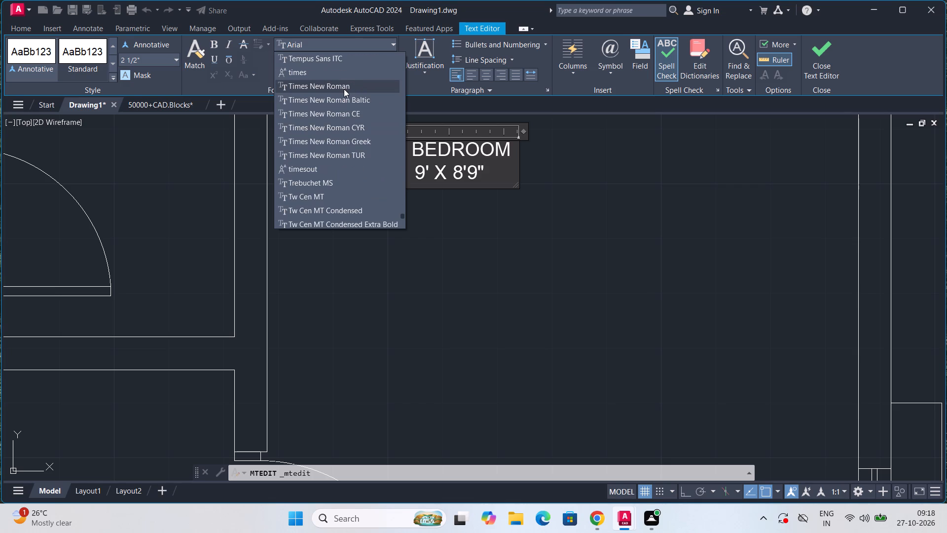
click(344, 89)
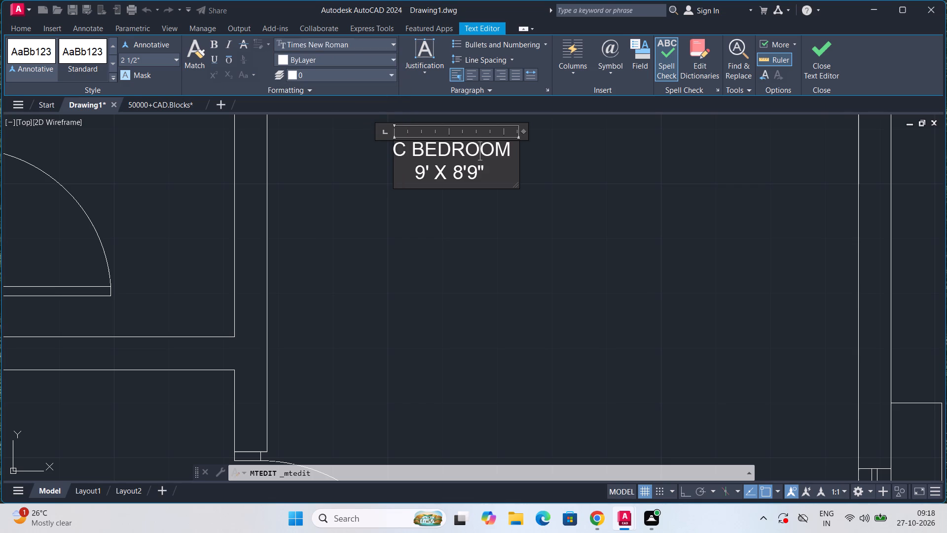
Set the font of both lines of the C BEDROOM label to Times New Roman.
drag(488, 175, 398, 148)
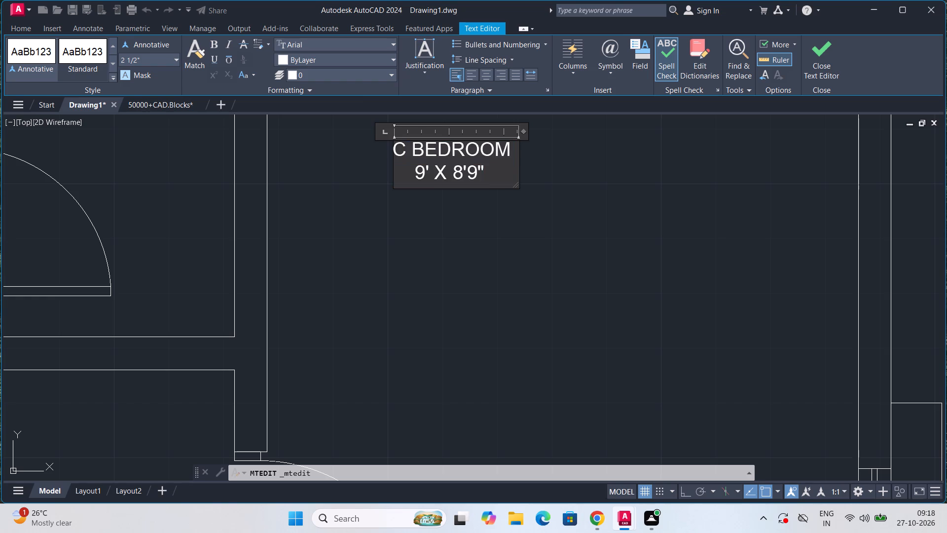
drag(398, 148, 396, 148)
click(389, 49)
click(390, 45)
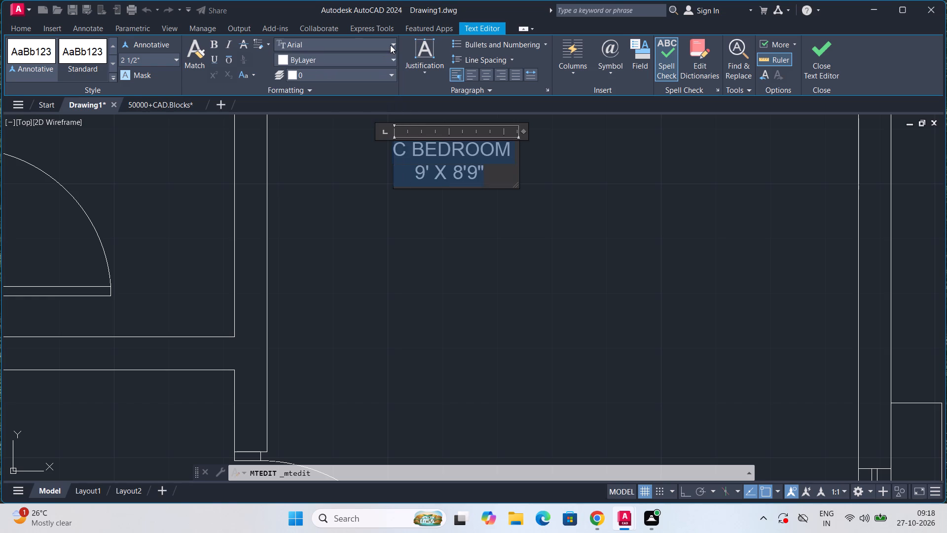
click(390, 45)
scroll(370, 125, down, 7)
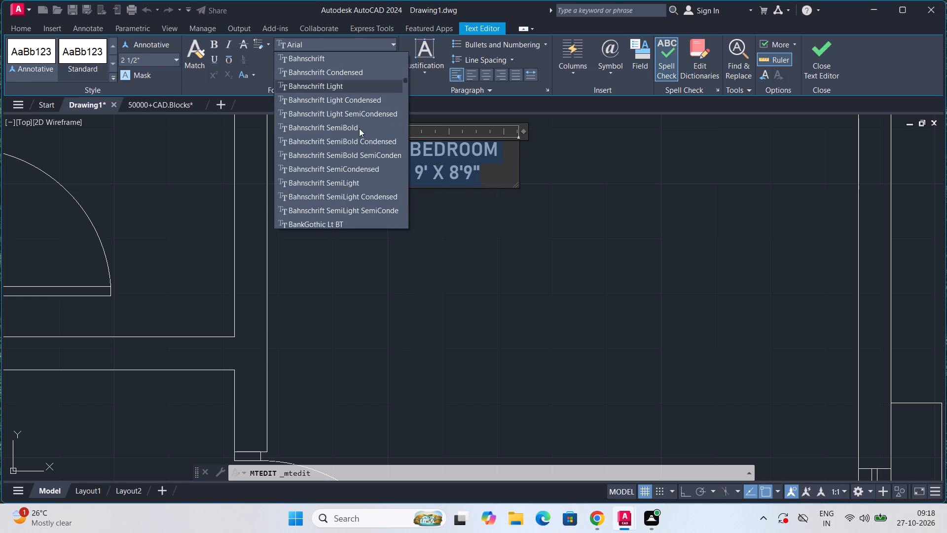
scroll(346, 126, down, 17)
scroll(346, 124, up, 1)
scroll(346, 124, down, 20)
scroll(346, 124, down, 7)
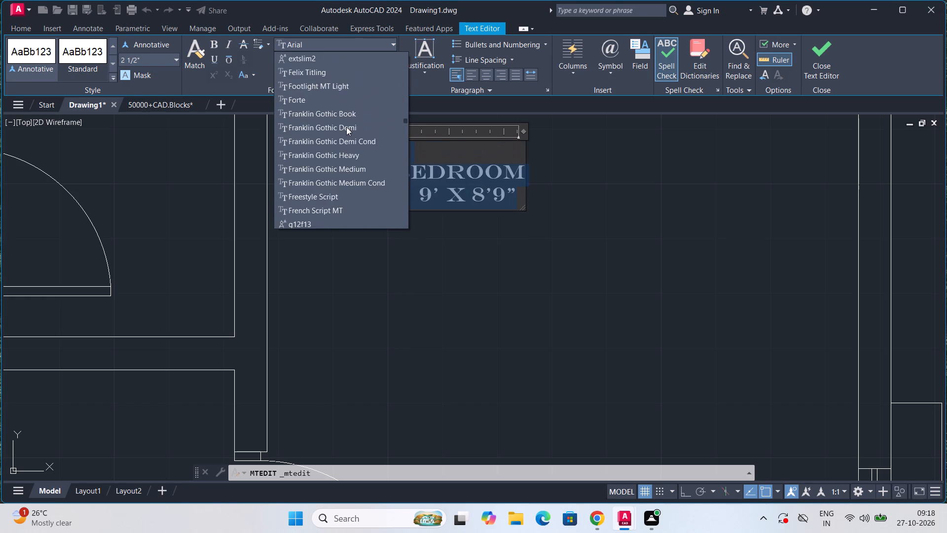
scroll(346, 127, down, 15)
scroll(346, 128, down, 15)
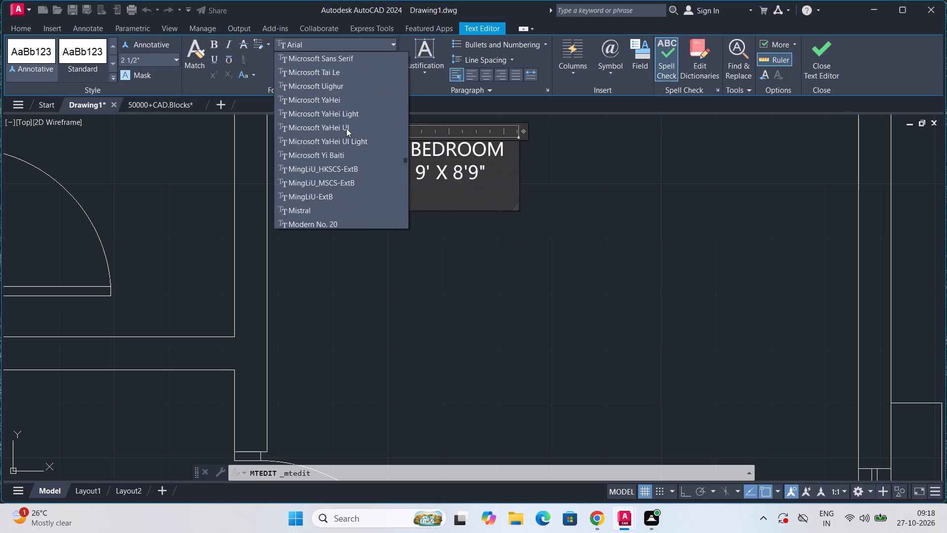
scroll(346, 128, down, 11)
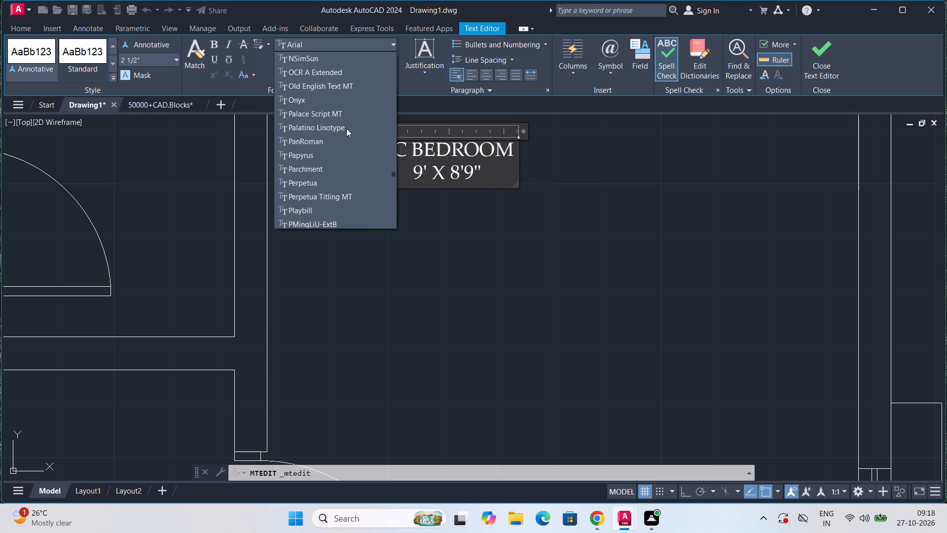
scroll(346, 128, down, 15)
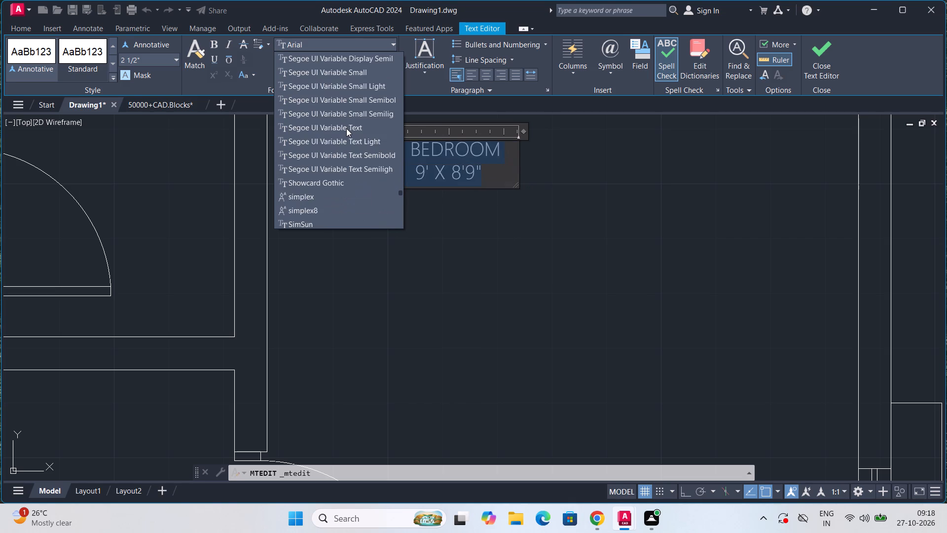
scroll(346, 128, down, 19)
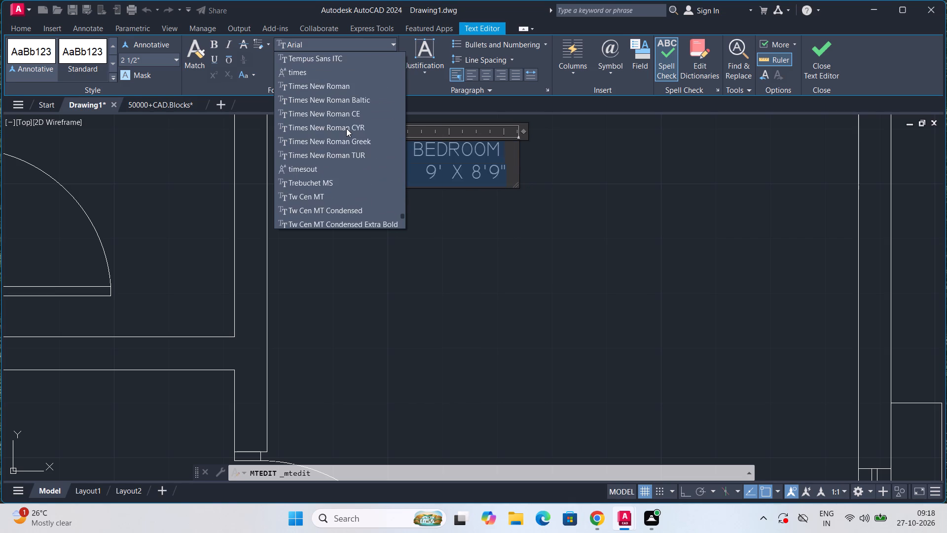
scroll(342, 117, up, 1)
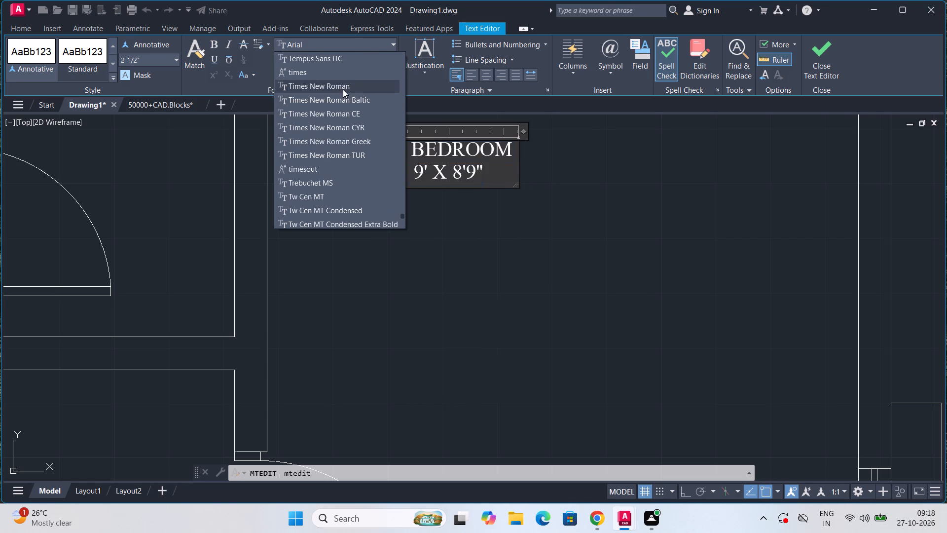
click(343, 89)
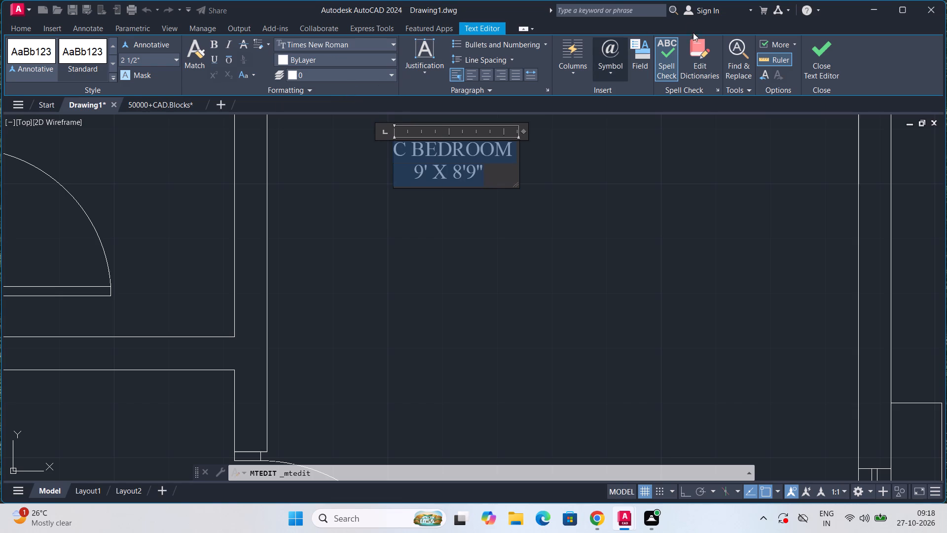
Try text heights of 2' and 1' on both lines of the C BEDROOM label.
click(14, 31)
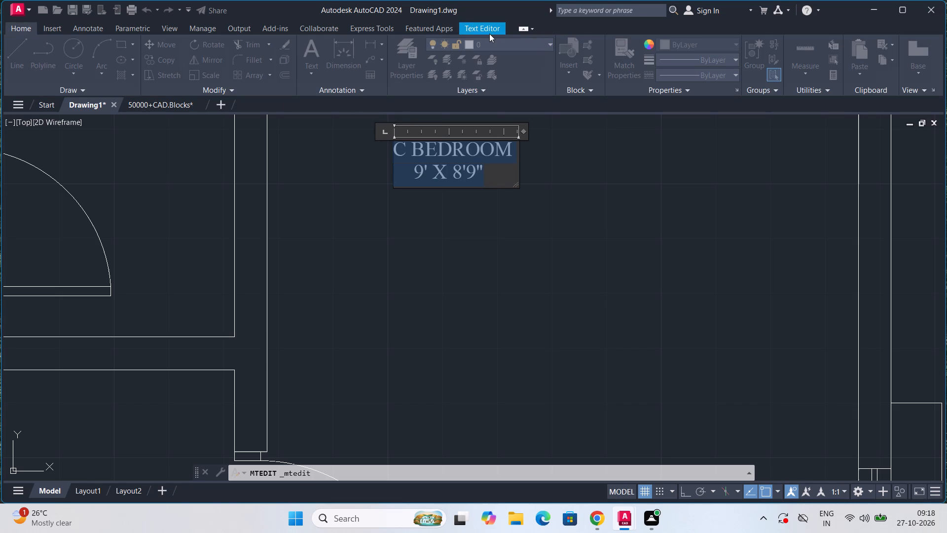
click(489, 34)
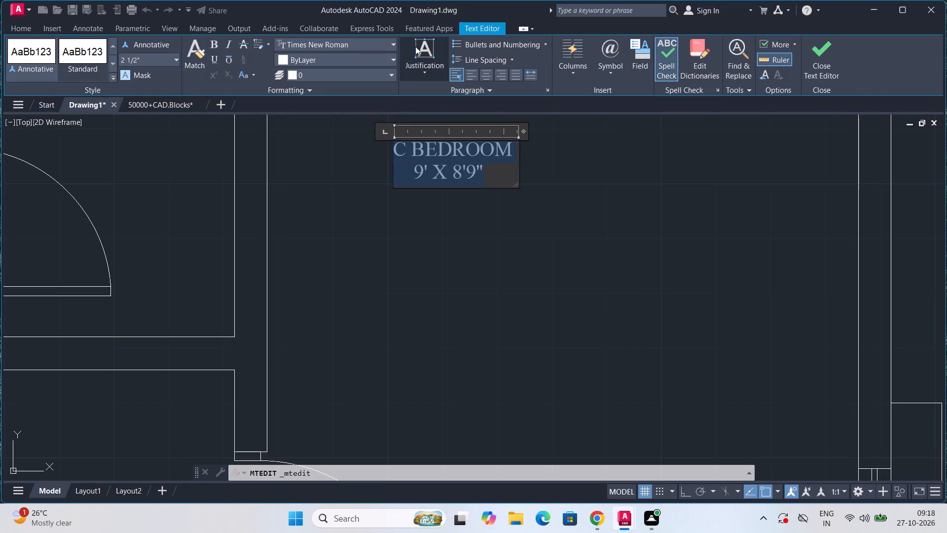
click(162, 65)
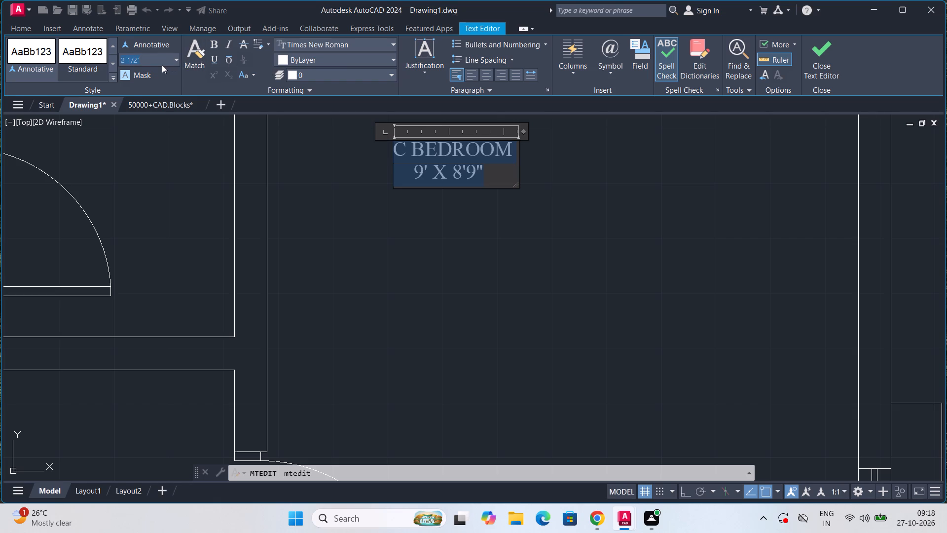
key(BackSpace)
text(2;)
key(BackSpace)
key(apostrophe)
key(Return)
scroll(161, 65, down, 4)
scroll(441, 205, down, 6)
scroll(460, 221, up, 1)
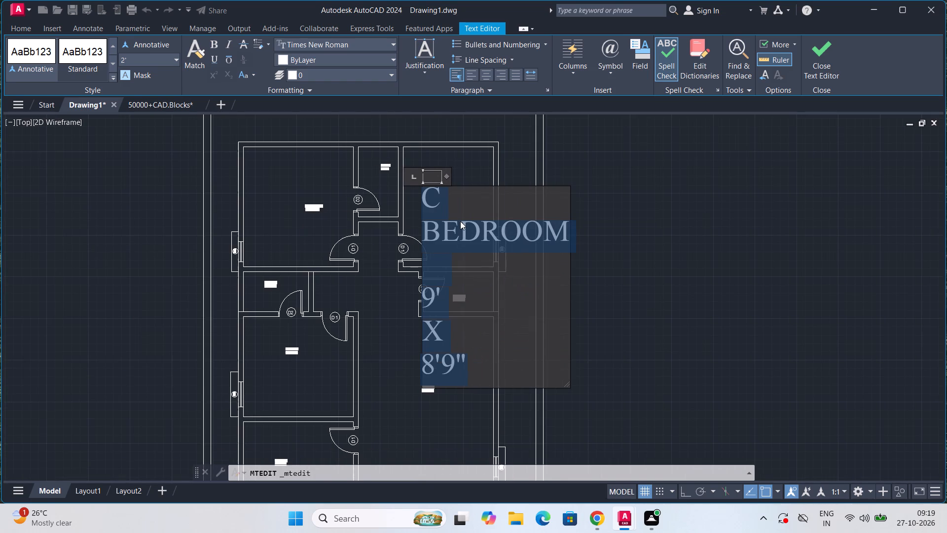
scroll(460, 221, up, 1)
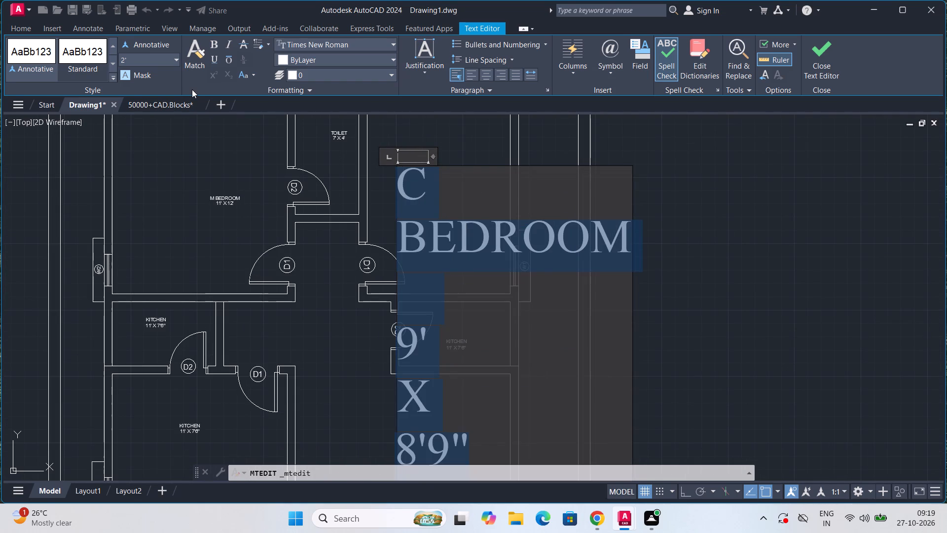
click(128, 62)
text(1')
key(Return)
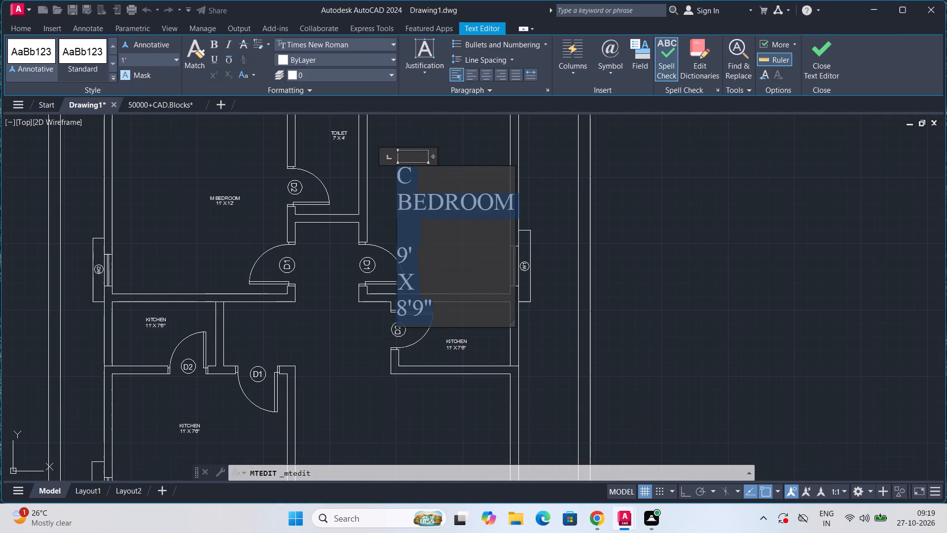
Set the text height of both lines of the C BEDROOM label to 6" and finish editing it.
click(128, 58)
key(BackSpace)
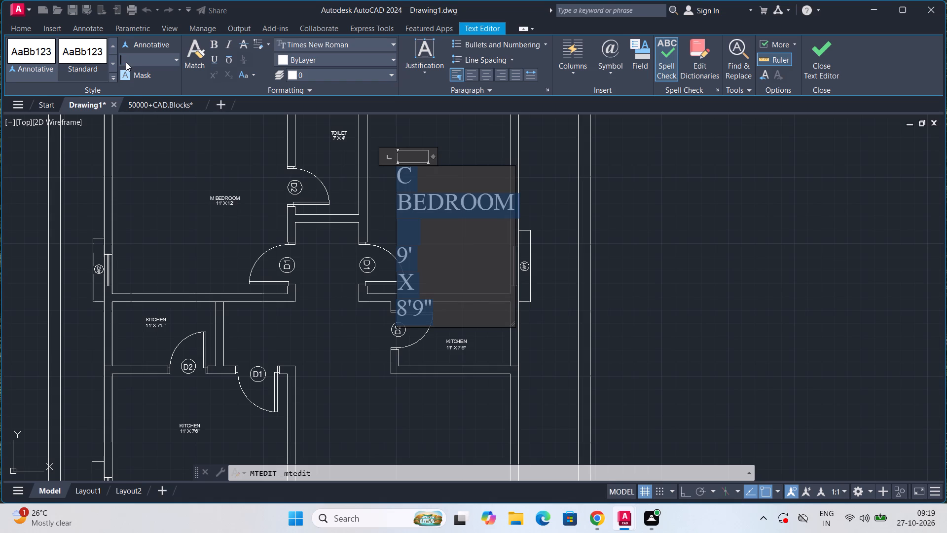
text(6")
key(Return)
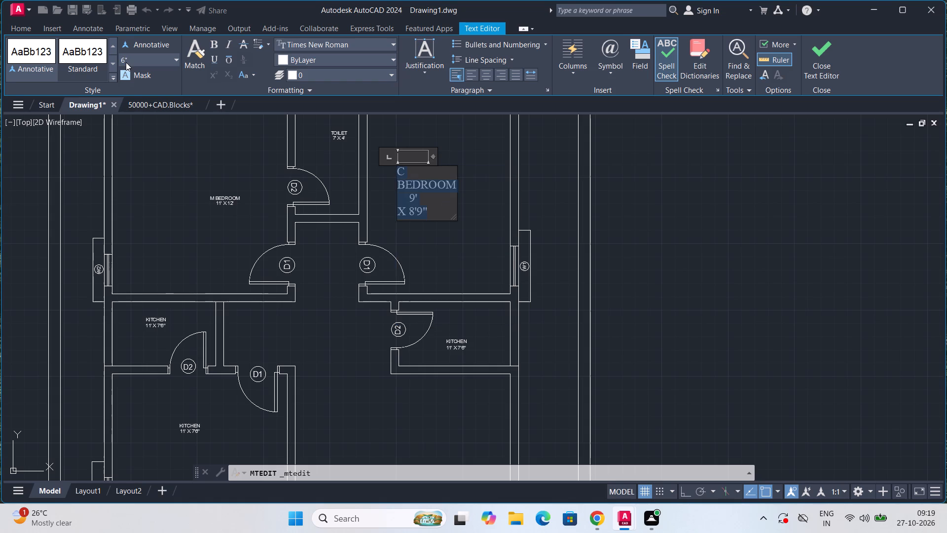
click(413, 234)
Widen the C BEDROOM label's text frame so the room name and the dimensions each fit on one line.
click(417, 189)
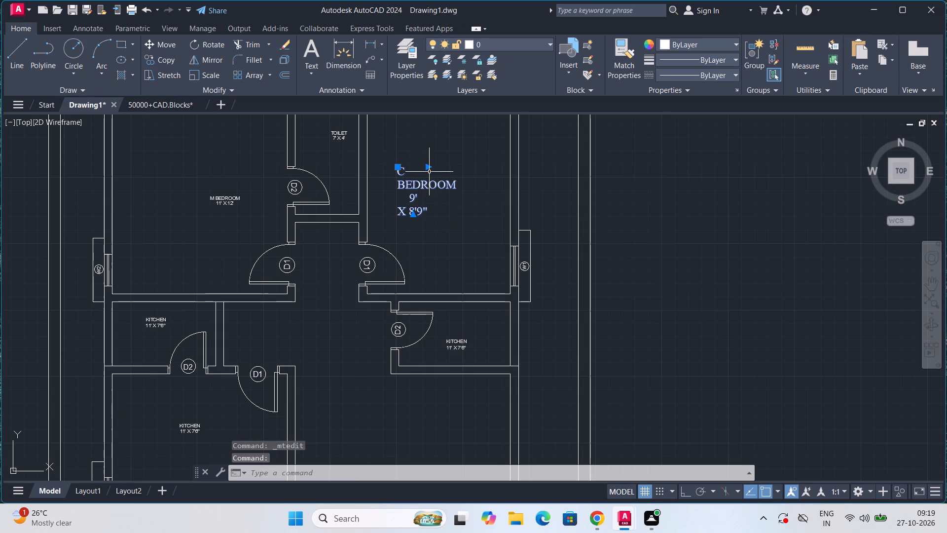
drag(429, 171, 459, 164)
click(459, 164)
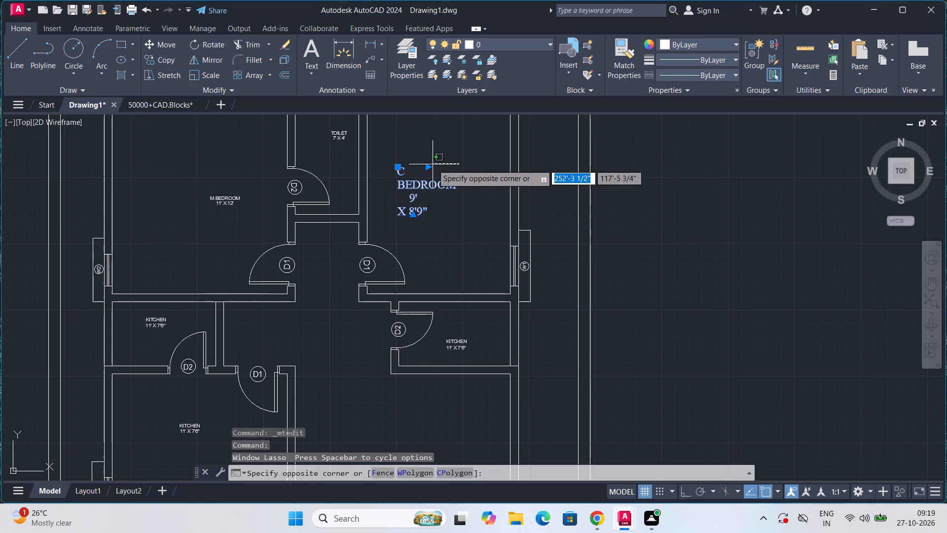
drag(428, 167, 442, 165)
click(442, 164)
key(Escape)
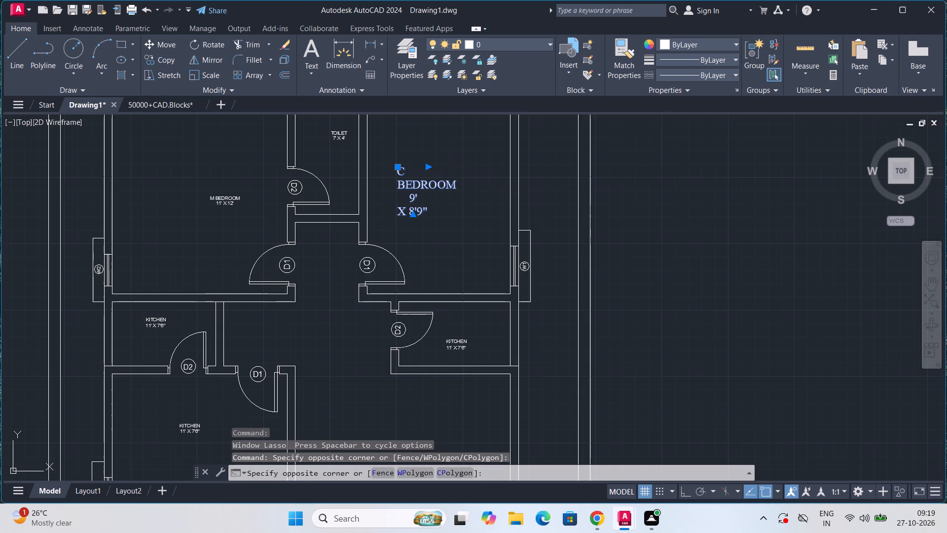
key(Escape)
click(431, 185)
drag(429, 166, 447, 167)
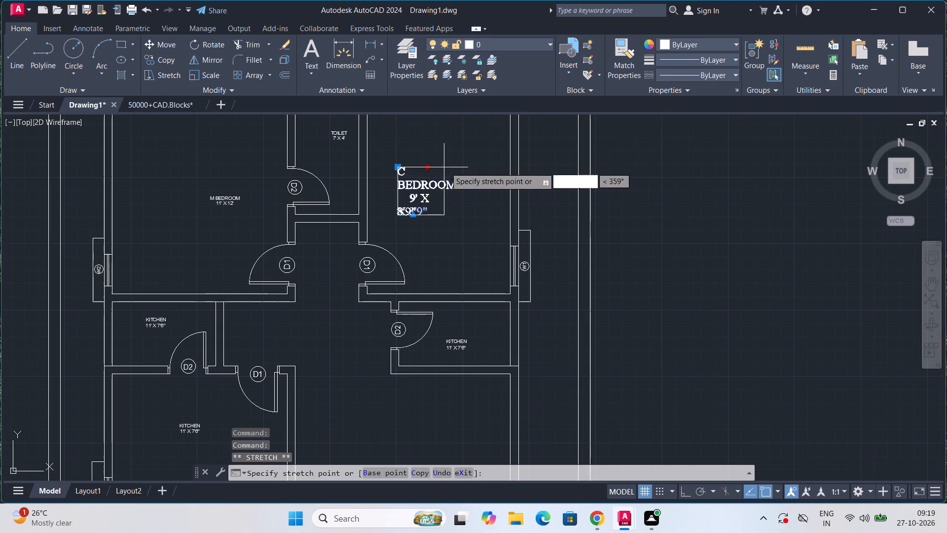
drag(447, 167, 473, 162)
click(473, 162)
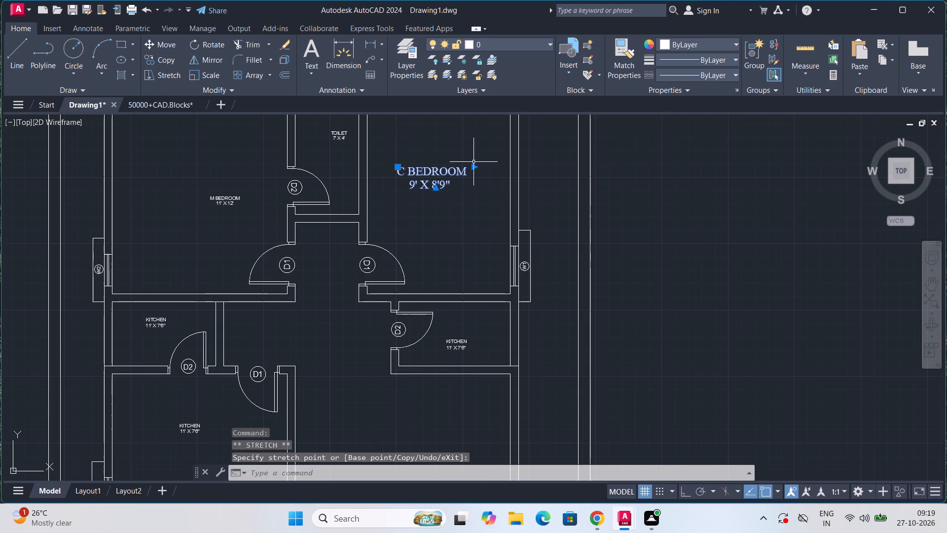
scroll(445, 235, up, 2)
scroll(444, 231, down, 4)
key(Escape)
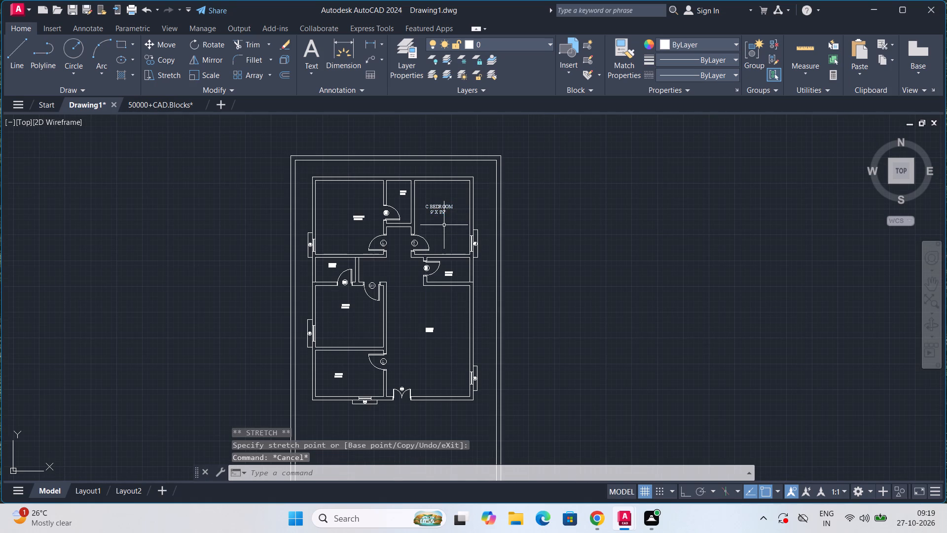
key(Escape)
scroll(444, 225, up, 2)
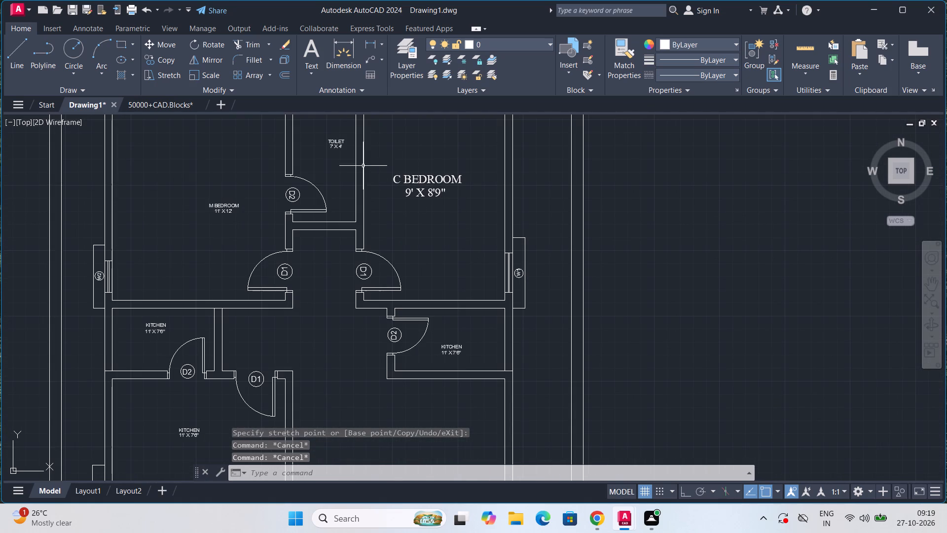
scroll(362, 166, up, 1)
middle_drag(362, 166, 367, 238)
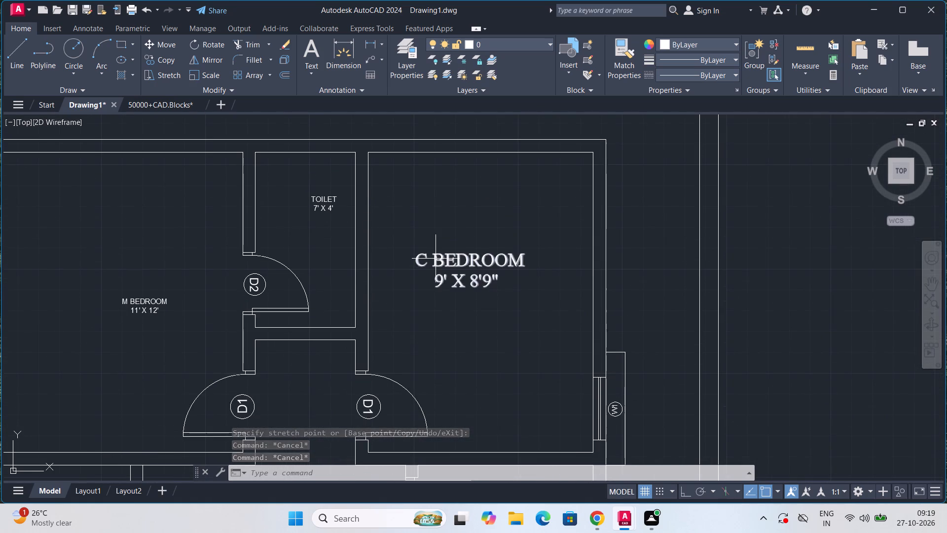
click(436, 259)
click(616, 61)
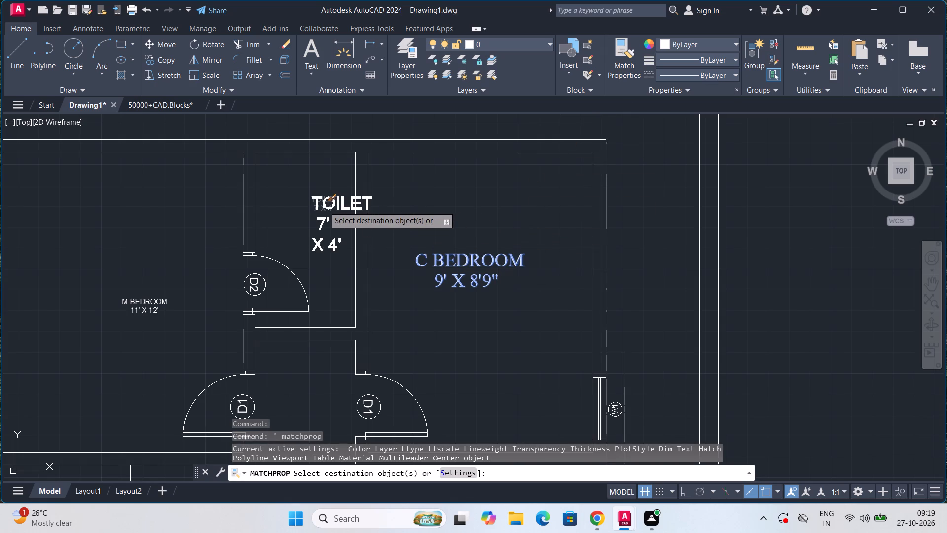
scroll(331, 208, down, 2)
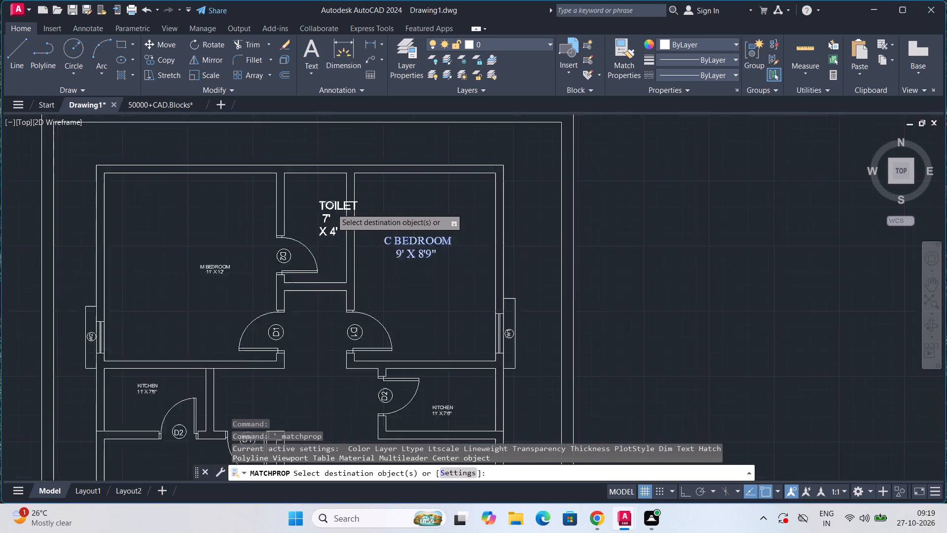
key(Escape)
Match the properties of the C BEDROOM label onto the M BEDROOM label.
scroll(331, 210, up, 2)
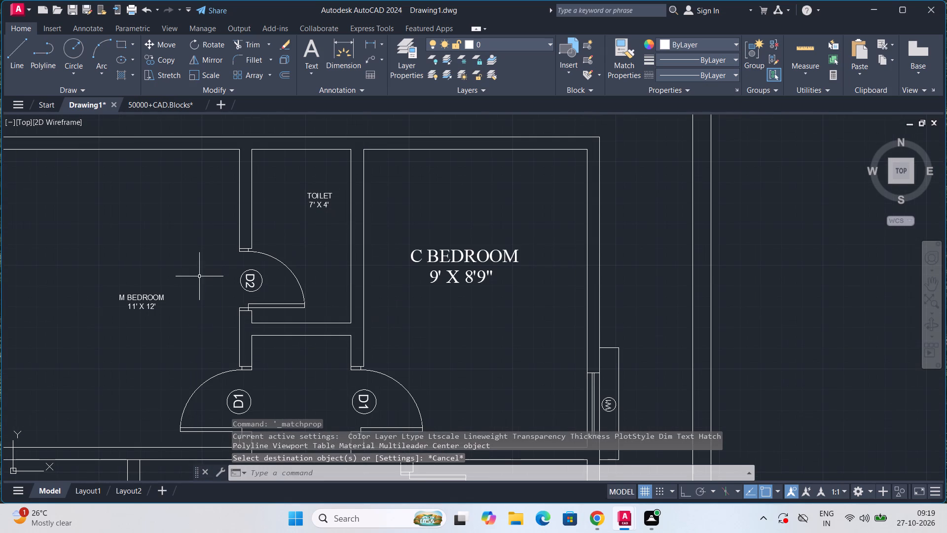
click(620, 55)
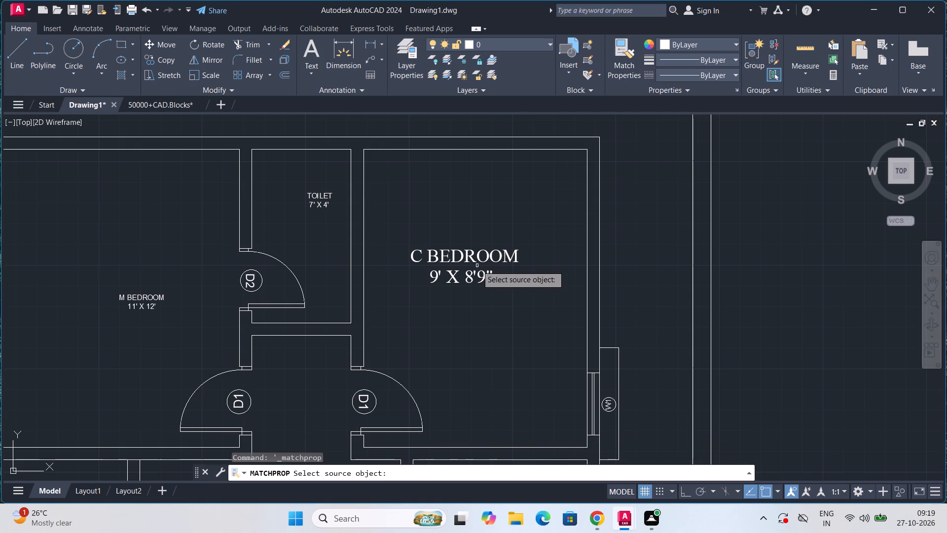
click(477, 266)
click(477, 258)
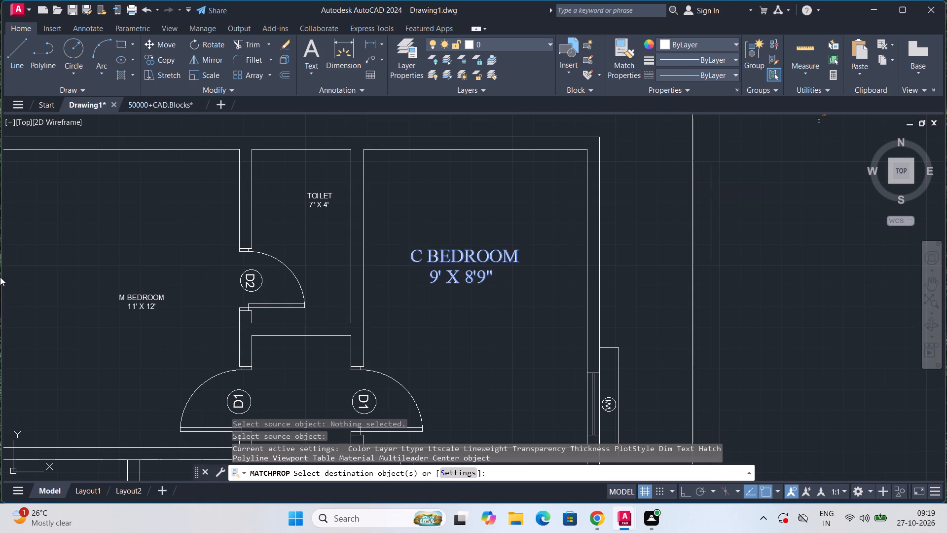
click(145, 295)
key(Escape)
key(Escape)
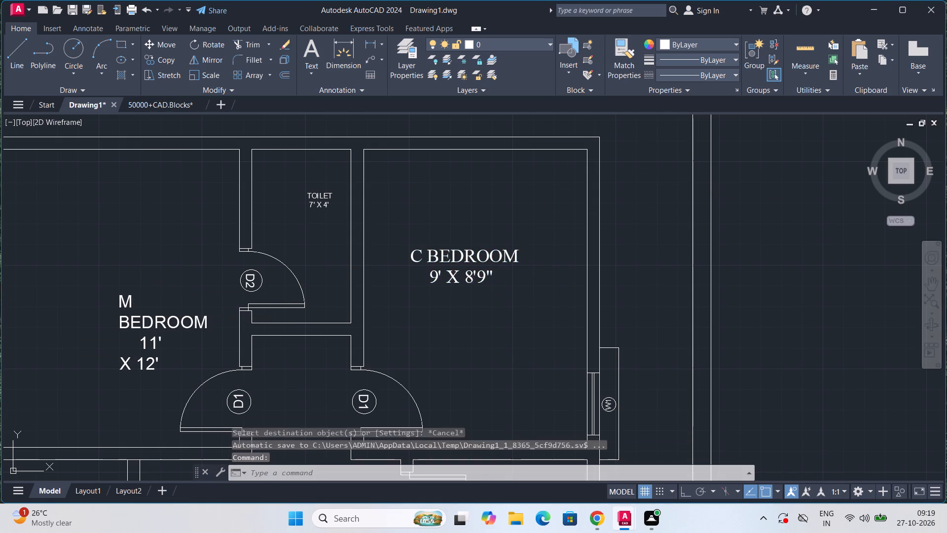
Change the font of the whole M BEDROOM label, name and dimensions, to Times New Roman and finish editing it.
scroll(149, 296, up, 2)
scroll(145, 343, down, 1)
click(144, 348)
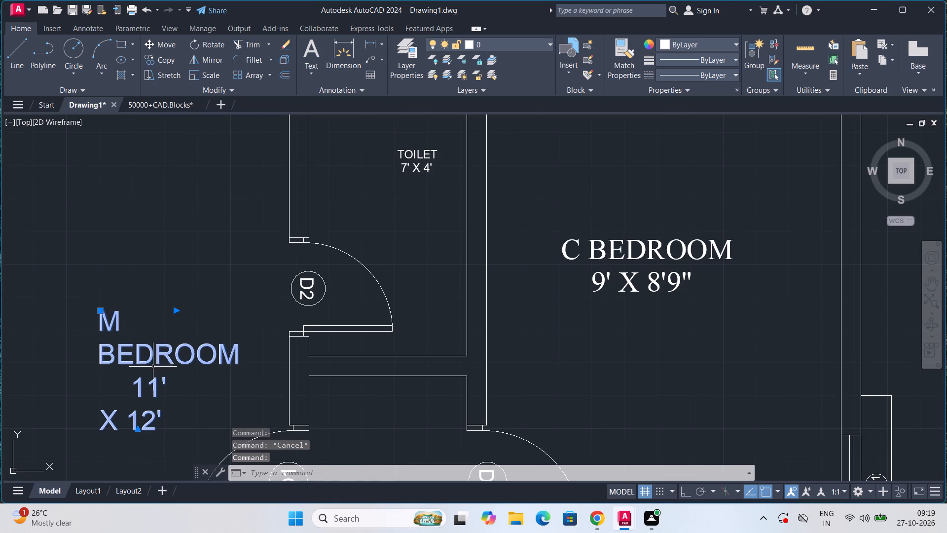
double_click(150, 372)
double_click(160, 358)
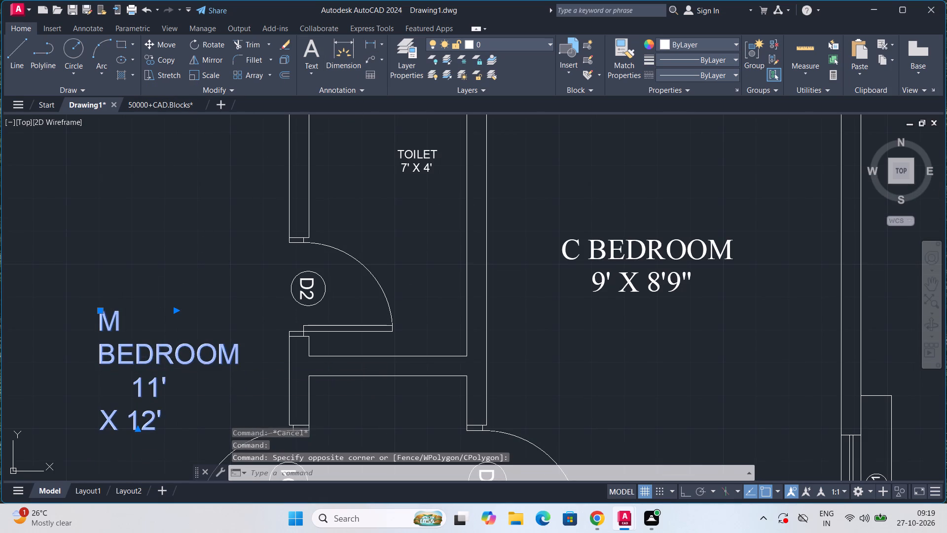
scroll(158, 332, down, 1)
middle_drag(159, 332, 178, 291)
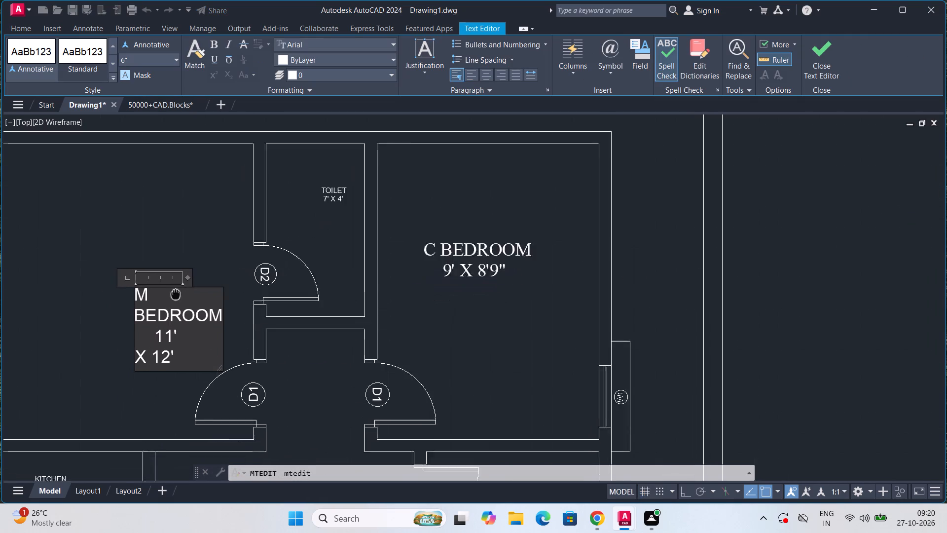
middle_drag(178, 291, 180, 285)
drag(203, 340, 137, 303)
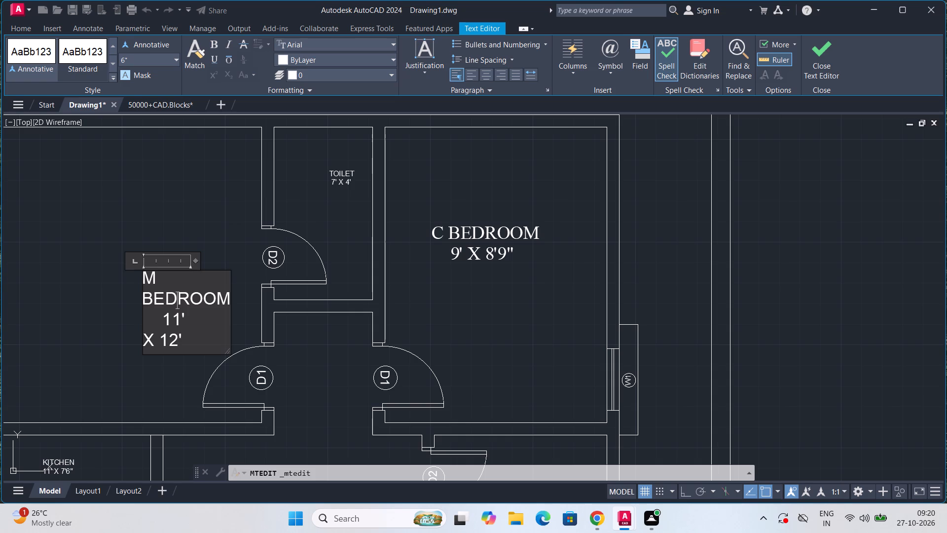
drag(182, 343, 141, 273)
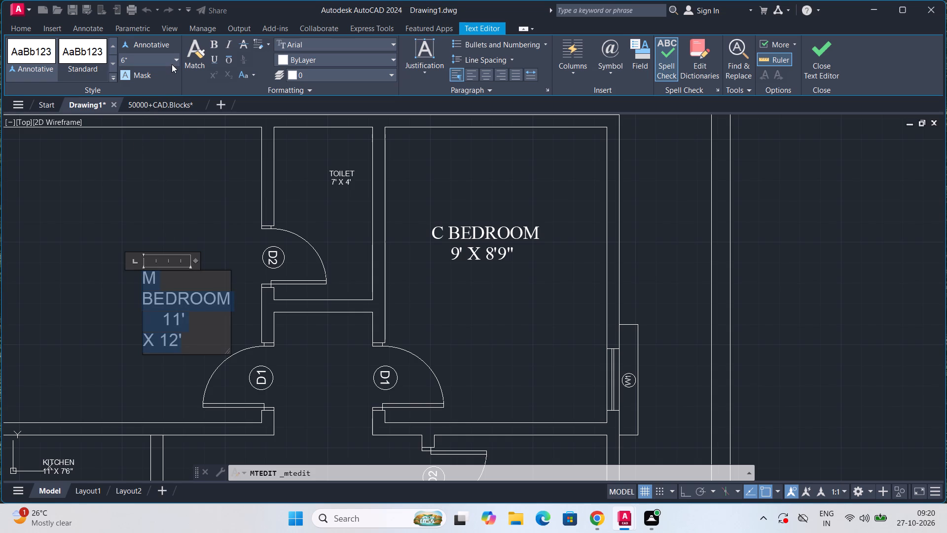
click(304, 40)
scroll(333, 129, down, 2)
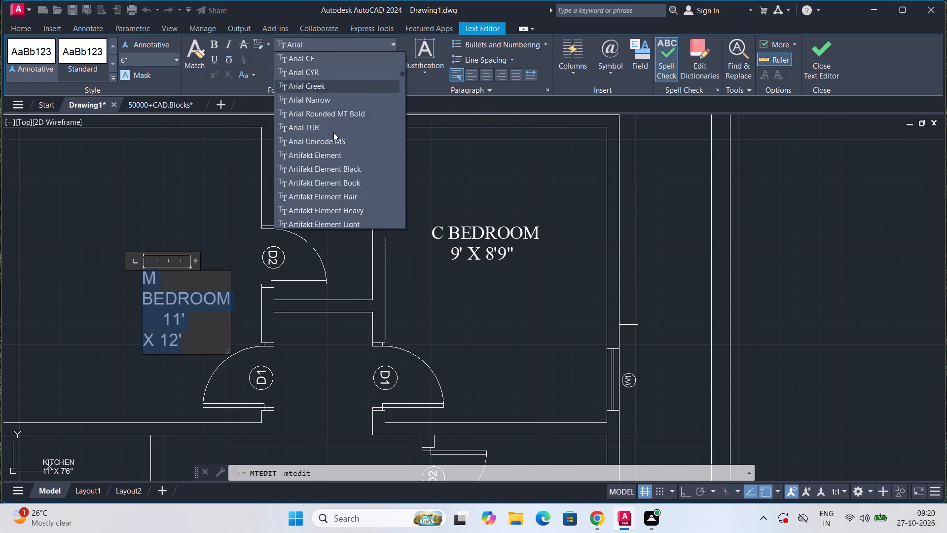
scroll(333, 132, down, 8)
scroll(333, 133, up, 1)
scroll(333, 133, down, 5)
scroll(333, 133, up, 1)
scroll(333, 133, down, 20)
scroll(333, 133, down, 14)
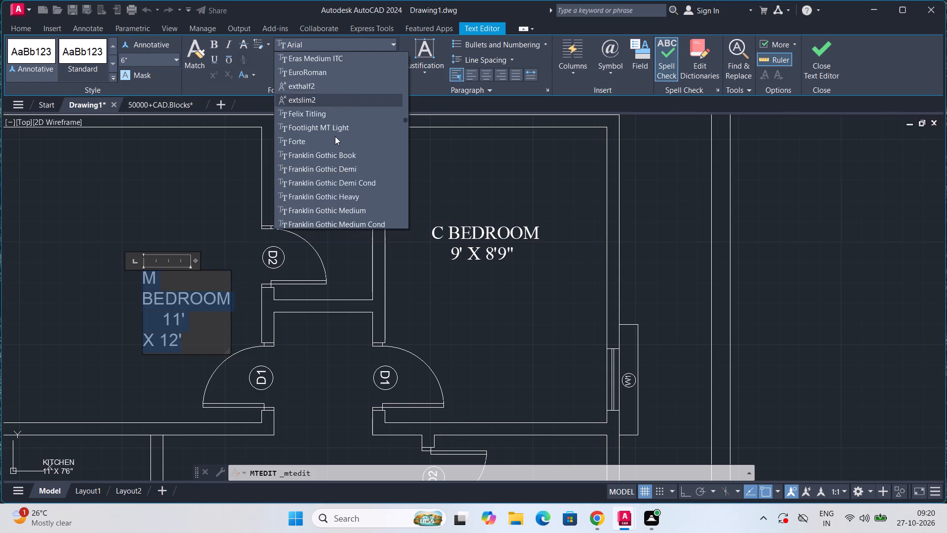
scroll(335, 136, down, 13)
scroll(335, 137, down, 11)
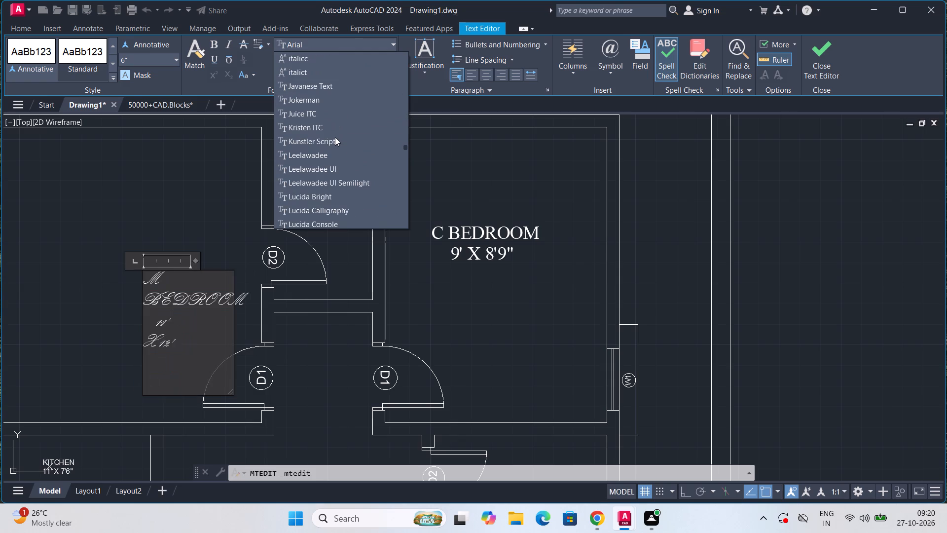
scroll(335, 137, down, 3)
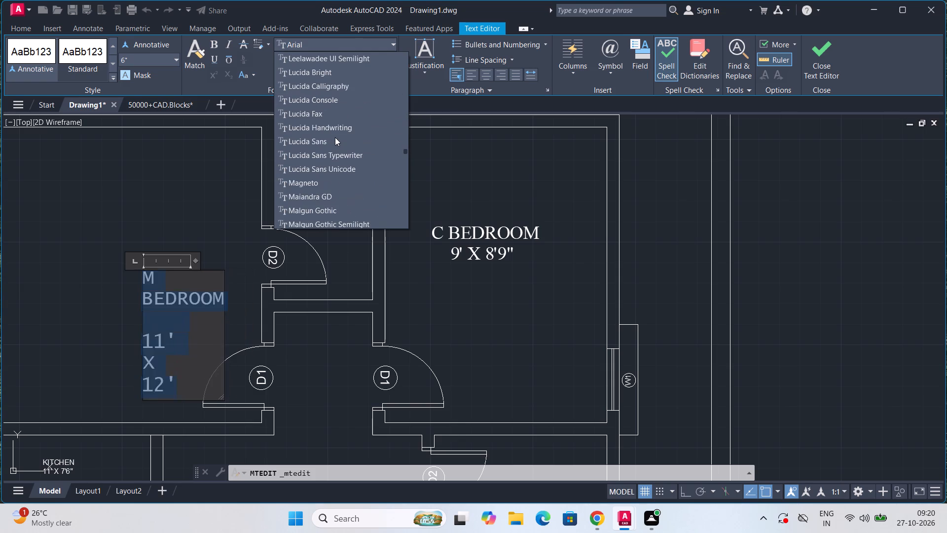
scroll(335, 137, down, 3)
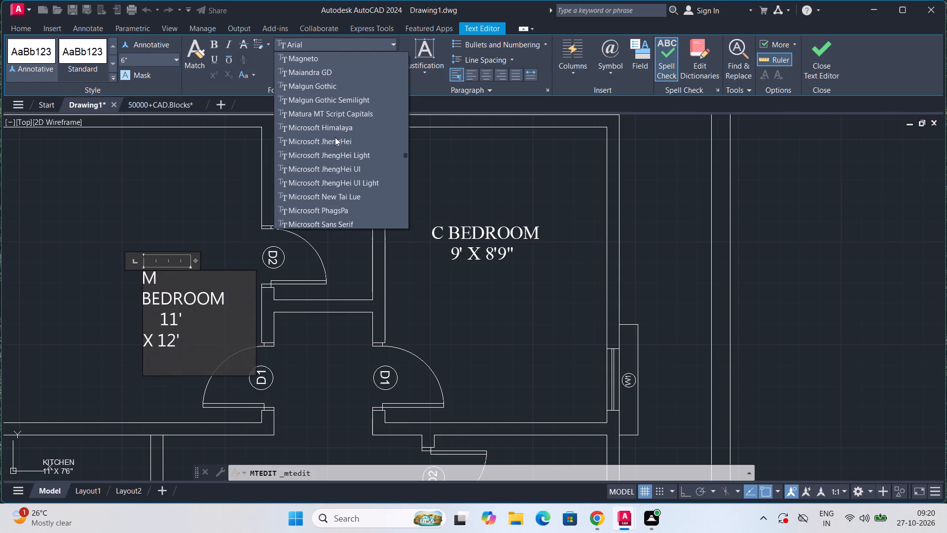
scroll(335, 137, down, 18)
scroll(335, 137, down, 6)
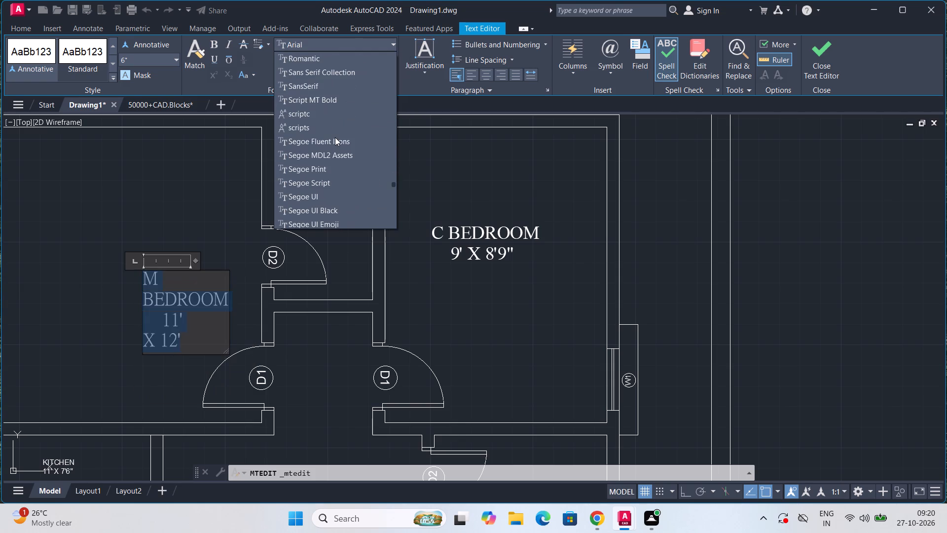
scroll(335, 137, down, 18)
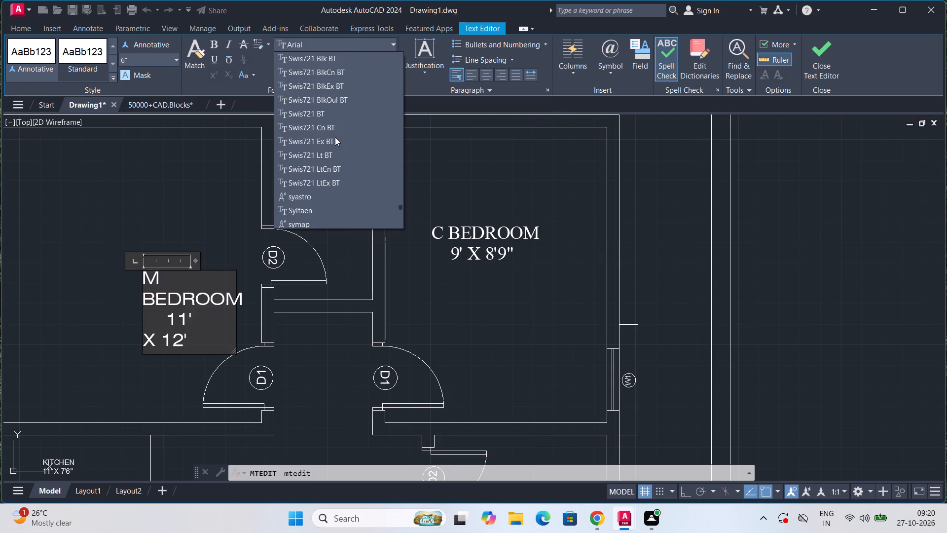
scroll(335, 137, down, 4)
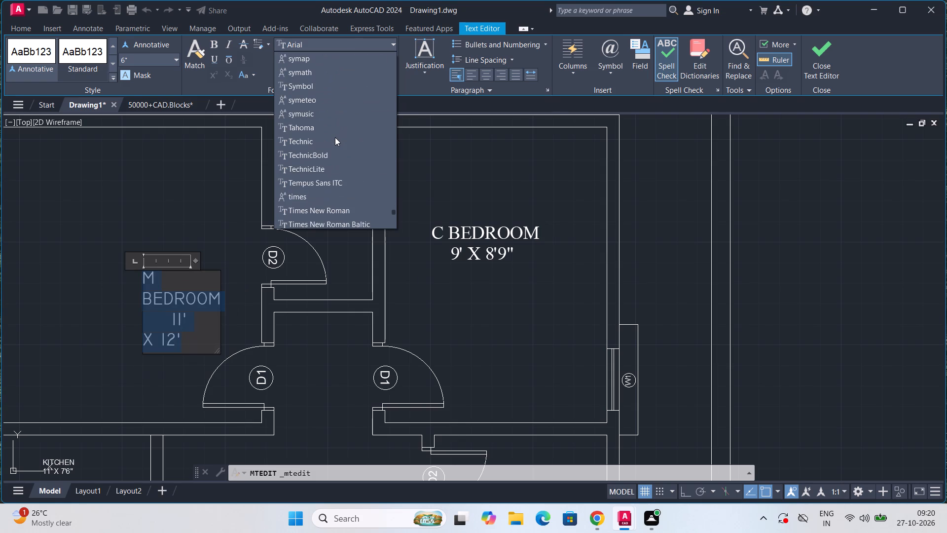
click(323, 209)
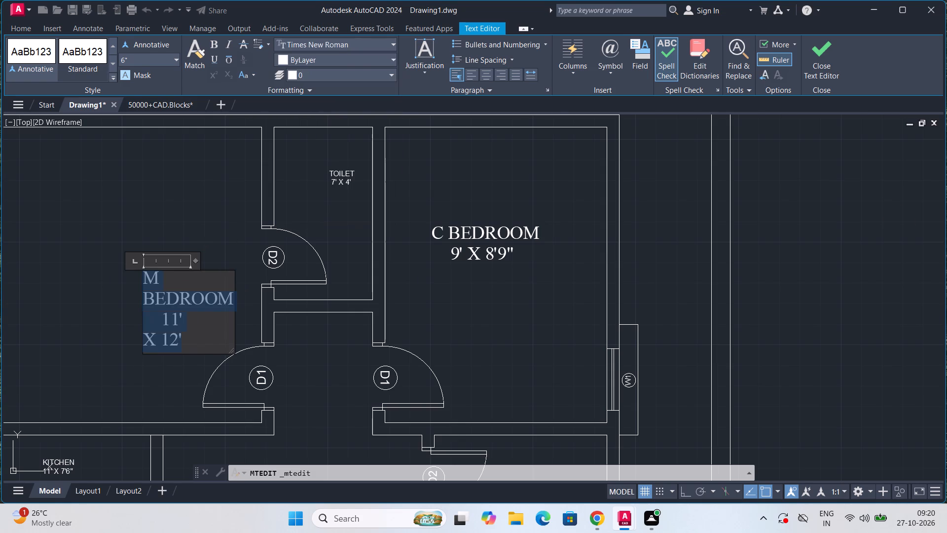
double_click(202, 236)
double_click(183, 295)
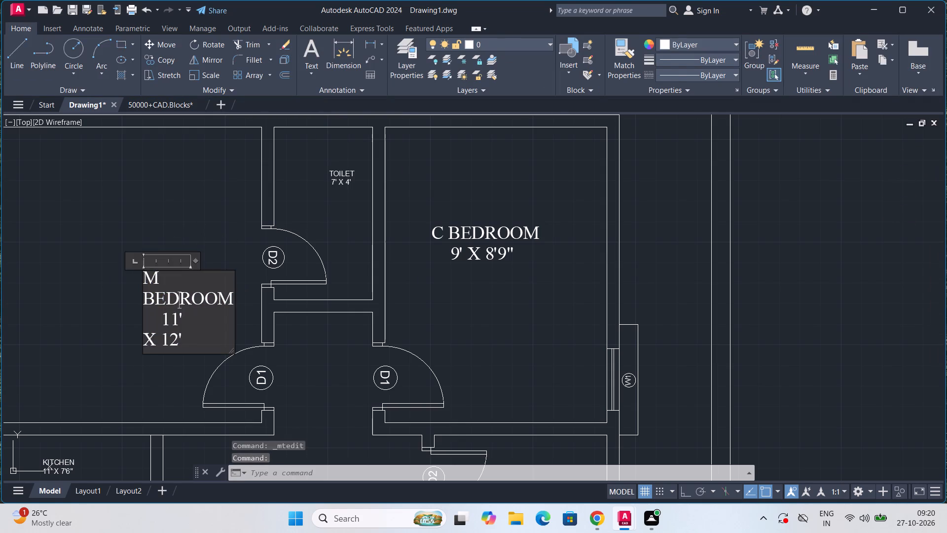
click(219, 242)
Select the M BEDROOM label for adjustment.
click(178, 296)
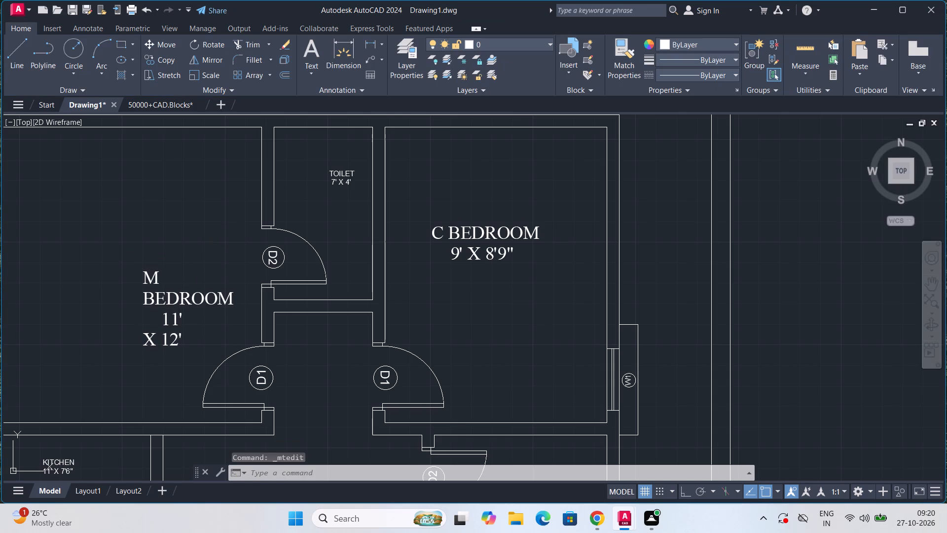